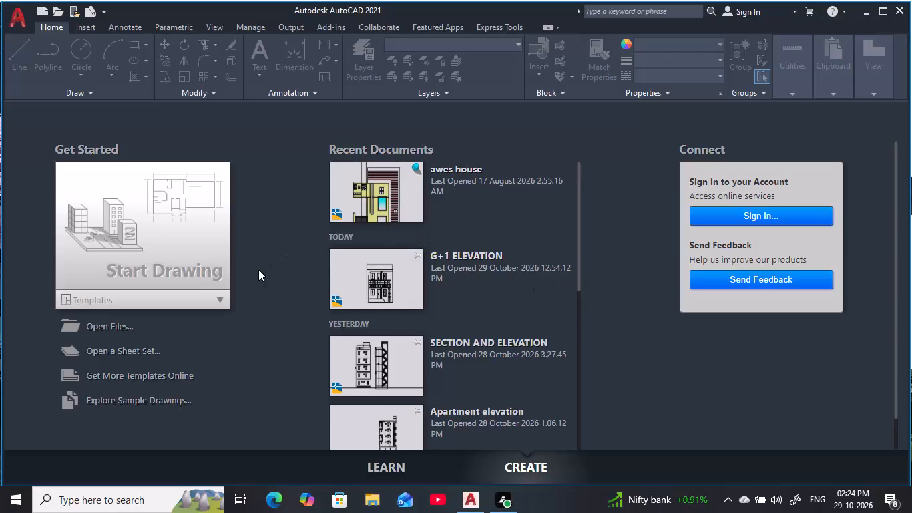
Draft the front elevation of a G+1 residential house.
Start a new blank drawing.
{"action": "left_click", "coordinate": [210, 268]}
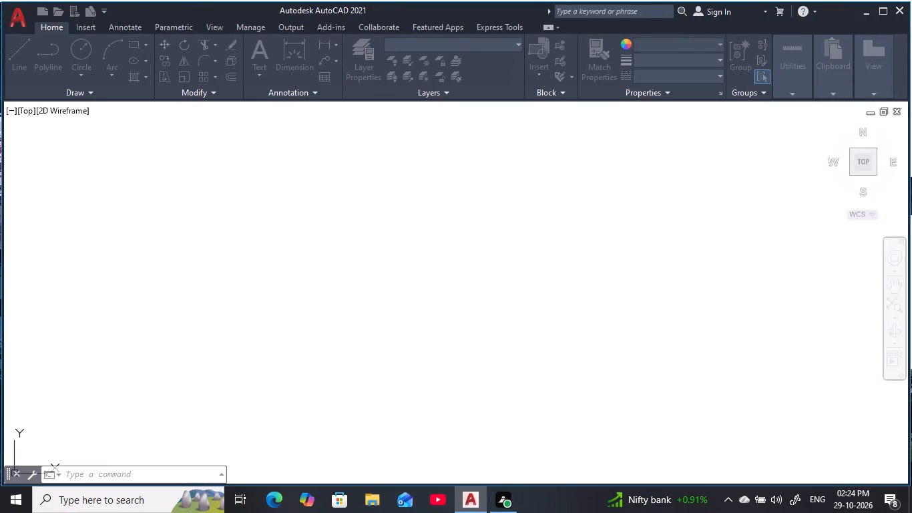
{"action": "key", "text": "Escape"}
{"action": "key", "text": "Escape"}
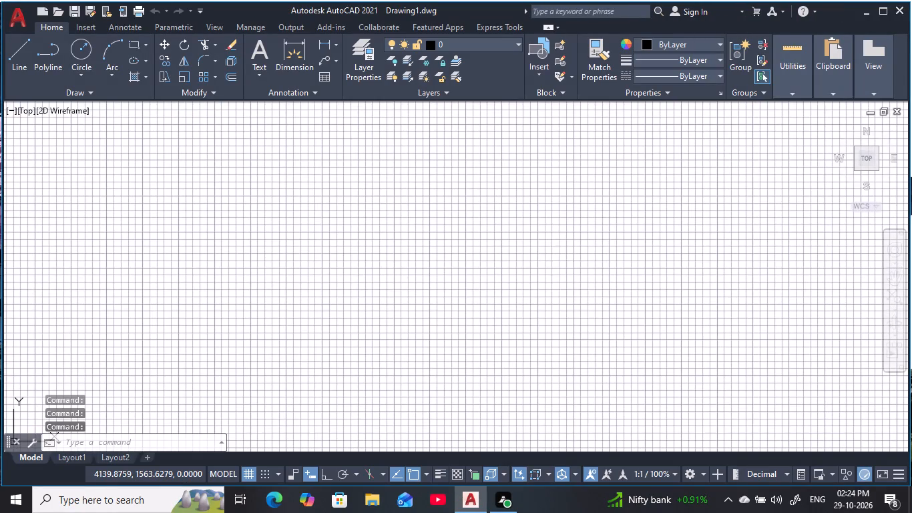
{"action": "key", "text": "Escape"}
{"action": "key", "text": "Escape"}
{"action": "key", "text": "Escape"}
{"action": "key", "text": "Escape"}
{"action": "key", "text": "Escape"}
{"action": "key", "text": "Escape"}
{"action": "key", "text": "Escape"}
{"action": "key", "text": "Escape"}
Enable maintaining a log file in the Open and Save options and apply the change.
{"action": "type", "text": "op"}
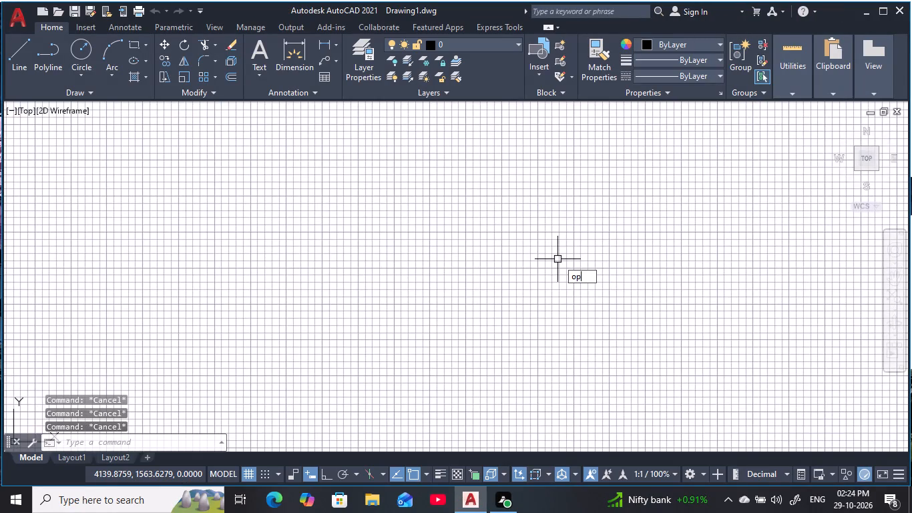
{"action": "key", "text": "Return"}
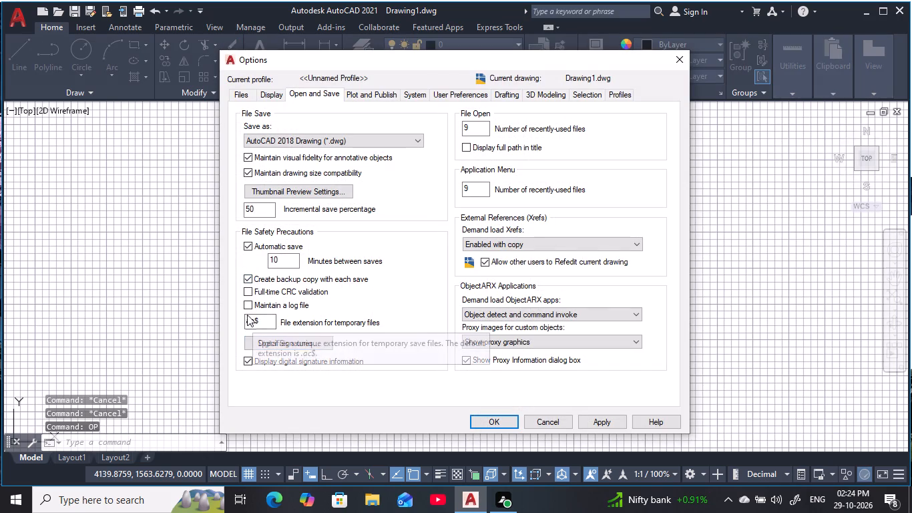
{"action": "left_click", "coordinate": [250, 307]}
{"action": "left_click", "coordinate": [604, 425]}
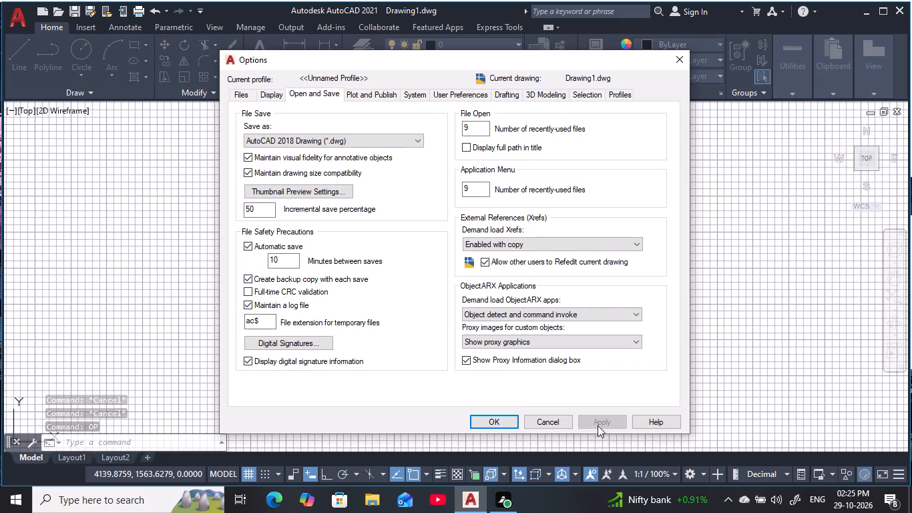
{"action": "left_click", "coordinate": [500, 422]}
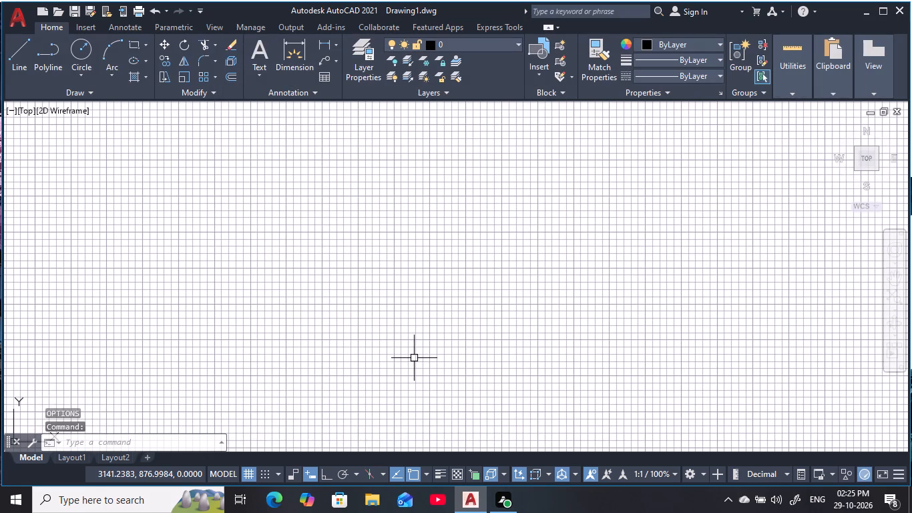
Turn on log file recording with the LOGFILEON command.
{"action": "type", "text": "log"}
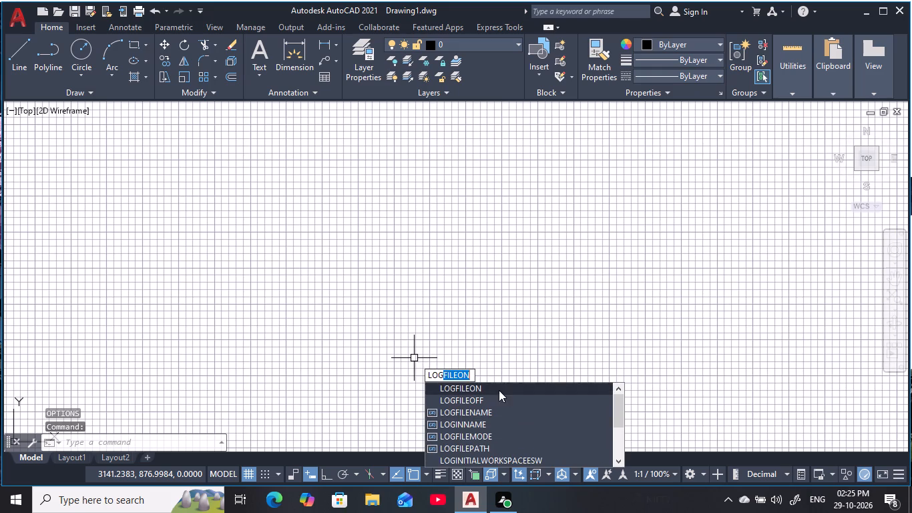
{"action": "left_click", "coordinate": [497, 387]}
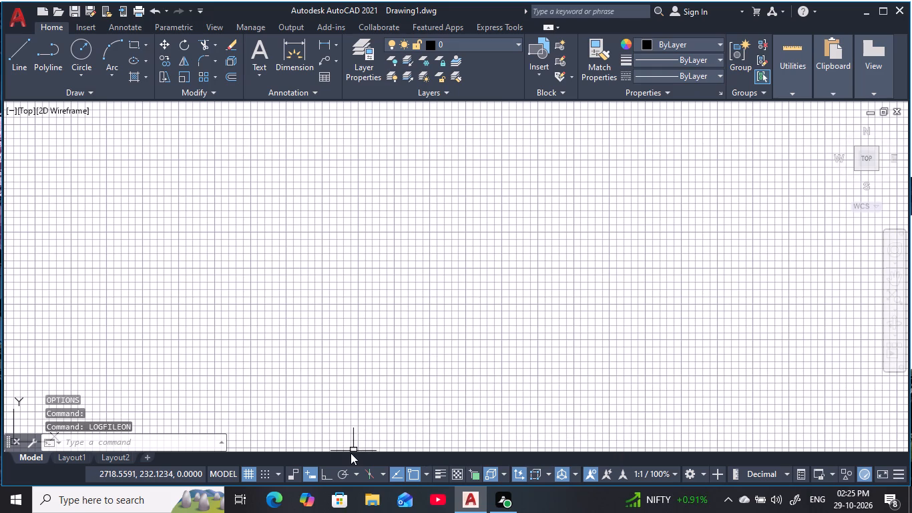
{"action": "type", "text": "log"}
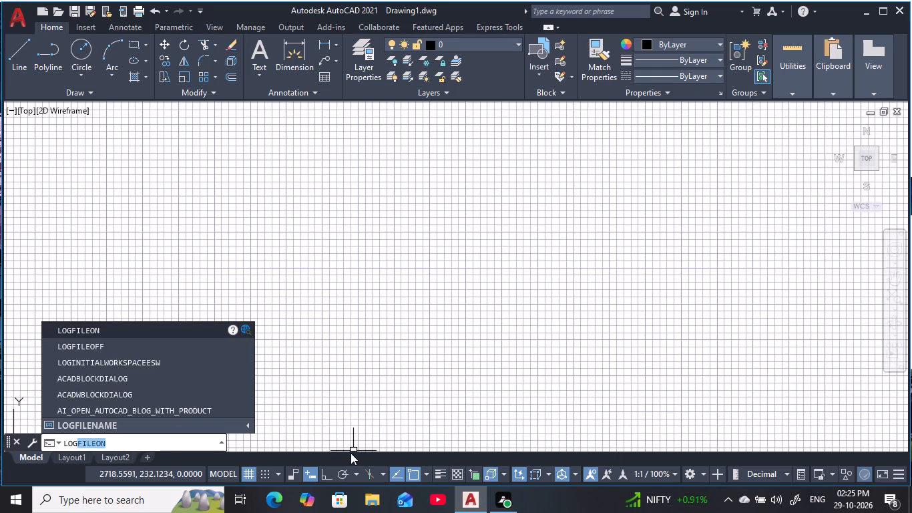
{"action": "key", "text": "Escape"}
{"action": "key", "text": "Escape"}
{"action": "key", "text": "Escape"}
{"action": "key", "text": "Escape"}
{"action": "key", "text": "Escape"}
Turn off the drawing grid.
{"action": "key", "text": "F7"}
{"action": "key", "text": "F7"}
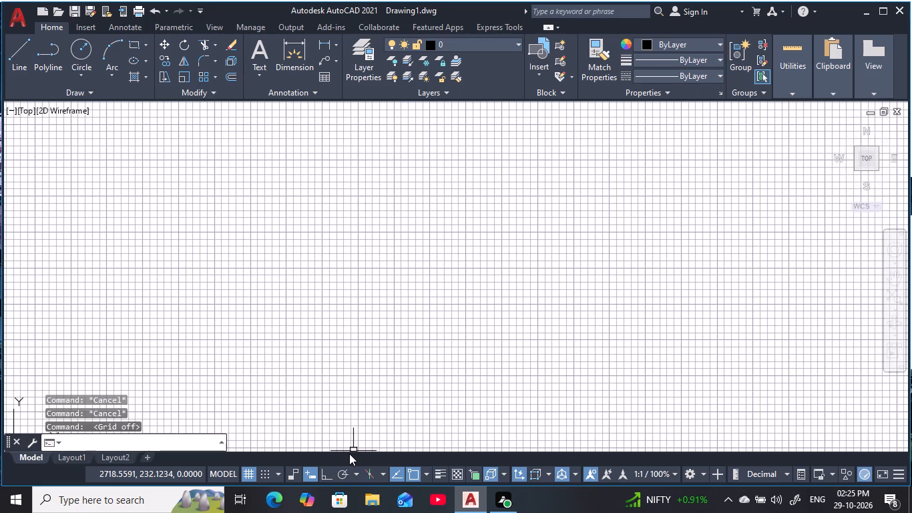
{"action": "key", "text": "F7"}
{"action": "key", "text": "F7"}
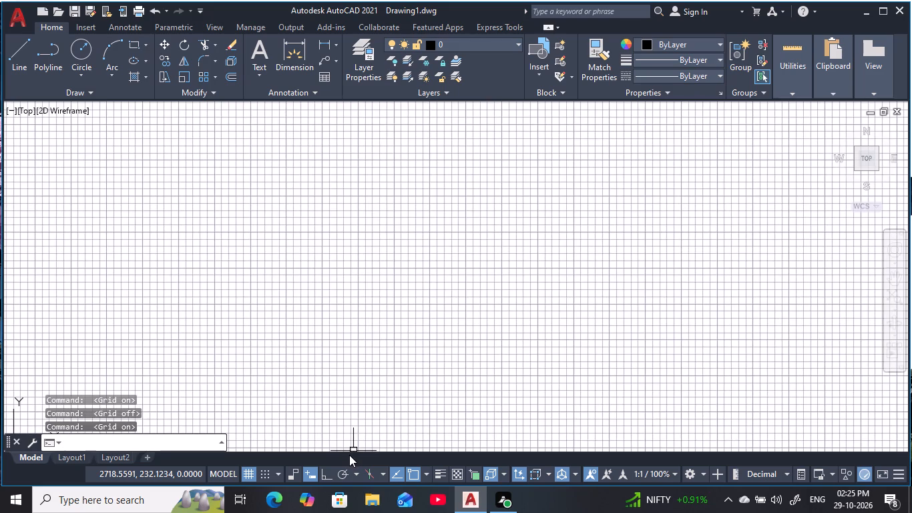
{"action": "key", "text": "F7"}
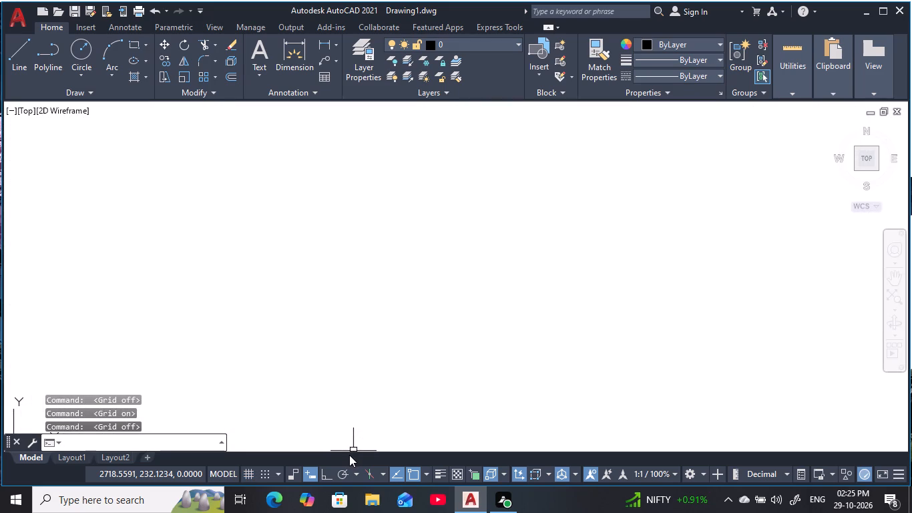
{"action": "key", "text": "Escape"}
{"action": "key", "text": "Escape"}
{"action": "key", "text": "Escape"}
{"action": "key", "text": "Escape"}
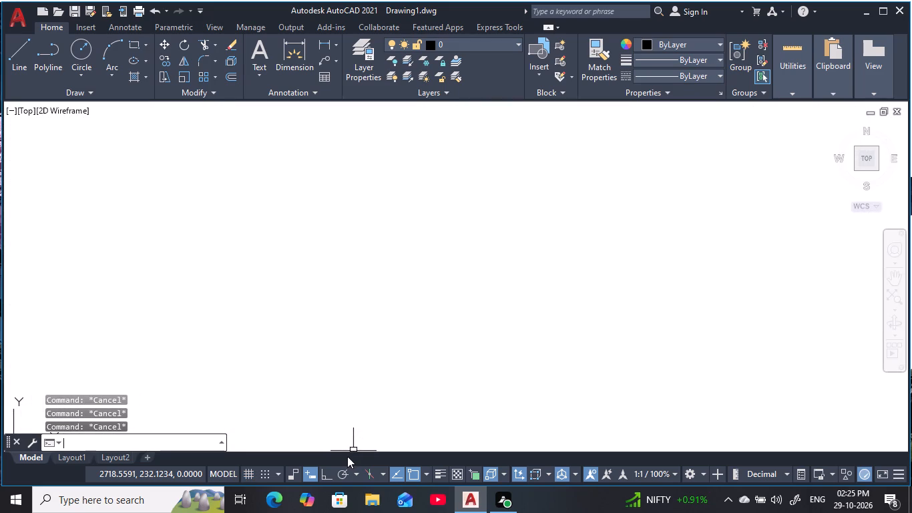
{"action": "key", "text": "Escape"}
Configure the drawing units to Engineering length type, 0'-0" precision and an insertion scale in inches.
{"action": "key", "text": "u"}
{"action": "type", "text": "n"}
{"action": "key", "text": "space"}
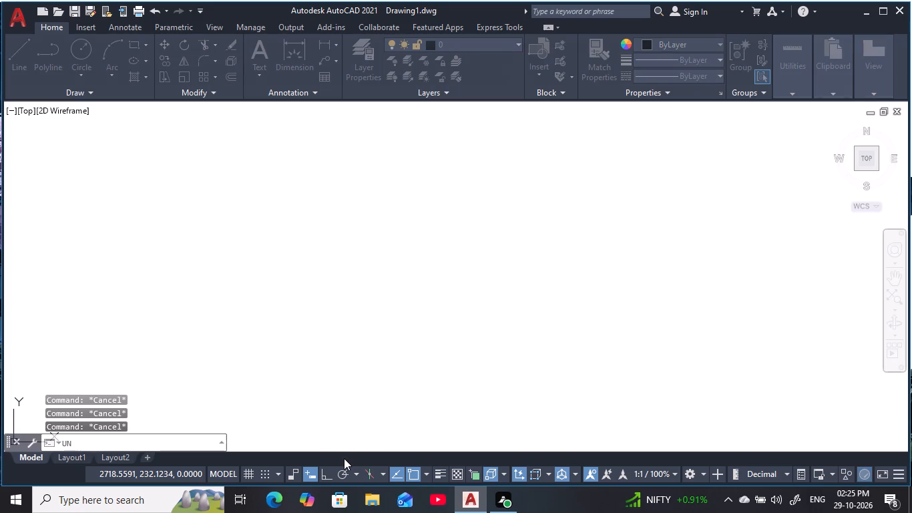
{"action": "left_click", "coordinate": [379, 152]}
{"action": "double_click", "coordinate": [383, 182]}
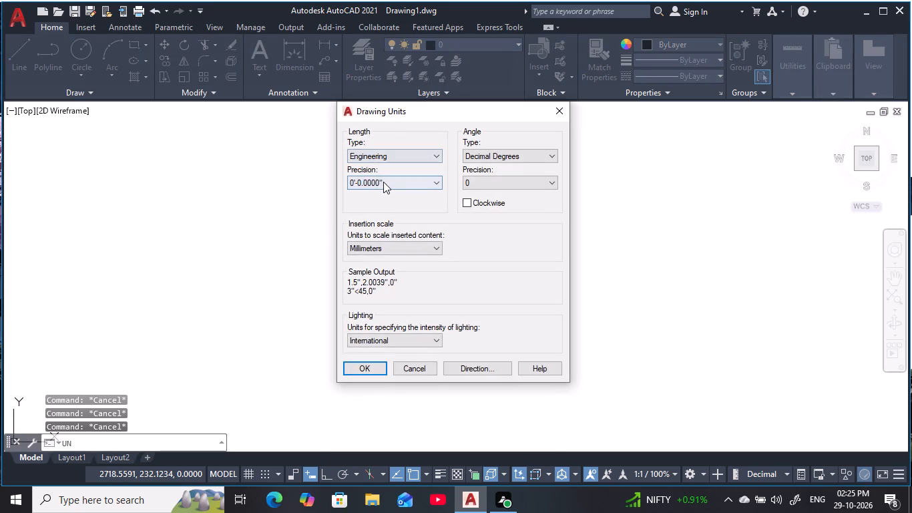
{"action": "left_click", "coordinate": [380, 190]}
{"action": "left_click", "coordinate": [376, 197]}
{"action": "left_click", "coordinate": [374, 241]}
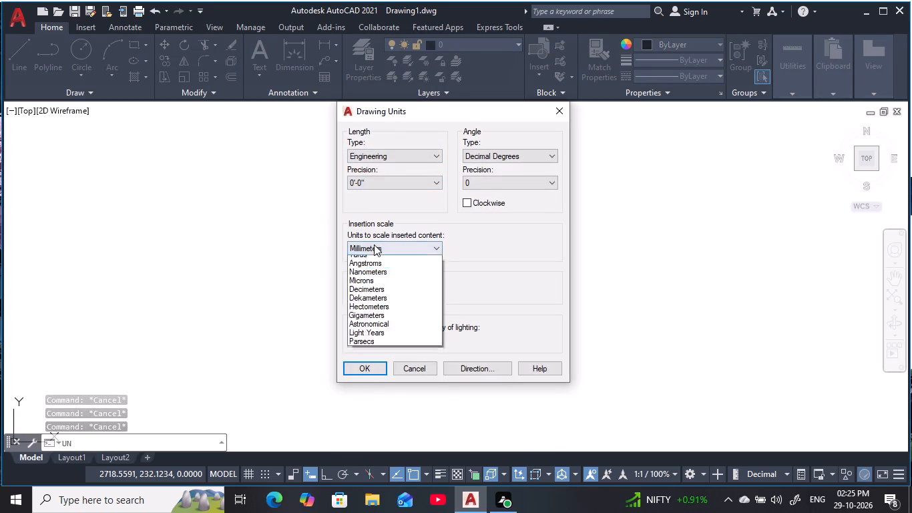
{"action": "left_click", "coordinate": [372, 272]}
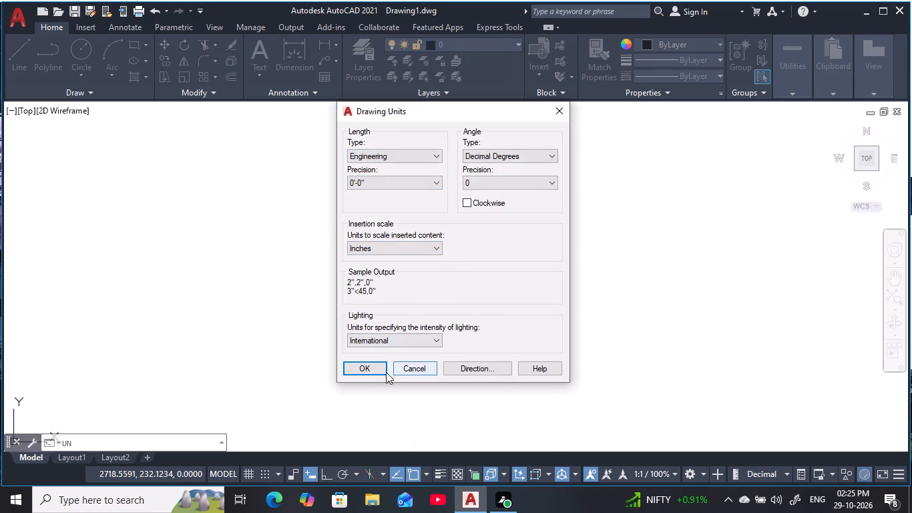
{"action": "left_click", "coordinate": [367, 373]}
Modify the ISO-25 dimension style's primary units to Engineering format with 0'-0" precision.
{"action": "key", "text": "d"}
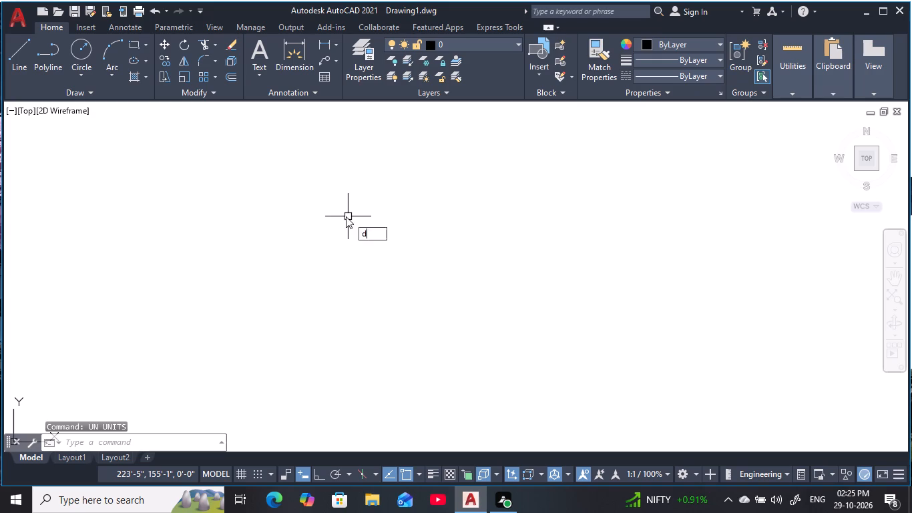
{"action": "key", "text": "space"}
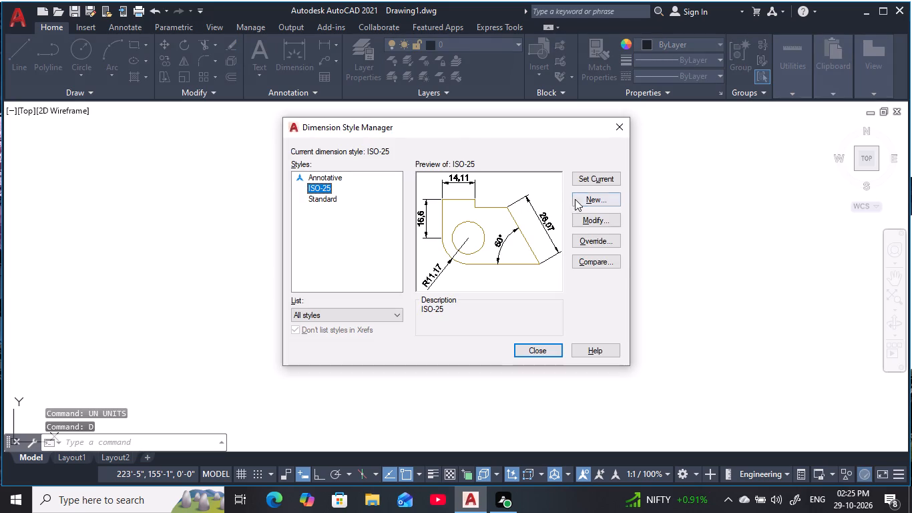
{"action": "left_click", "coordinate": [593, 222]}
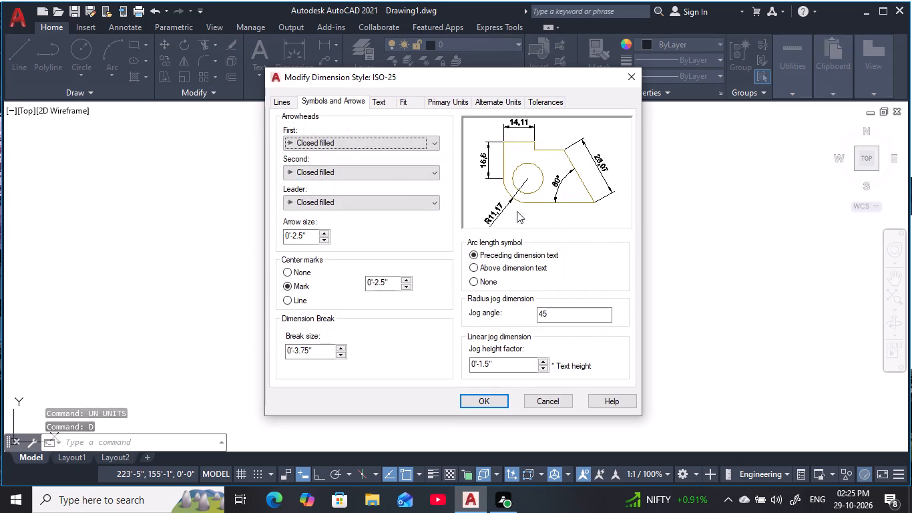
{"action": "left_click", "coordinate": [446, 99]}
{"action": "left_click", "coordinate": [431, 132]}
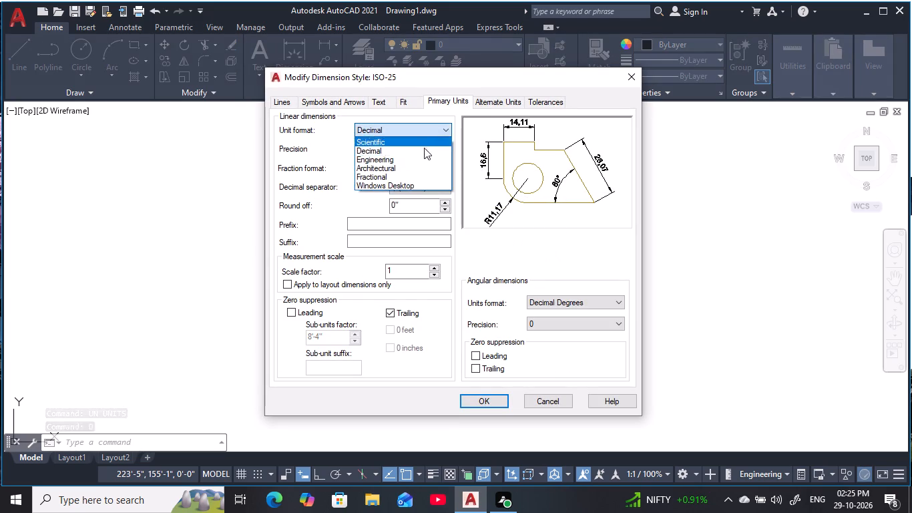
{"action": "left_click", "coordinate": [413, 160]}
{"action": "left_click", "coordinate": [416, 150]}
{"action": "left_click", "coordinate": [409, 158]}
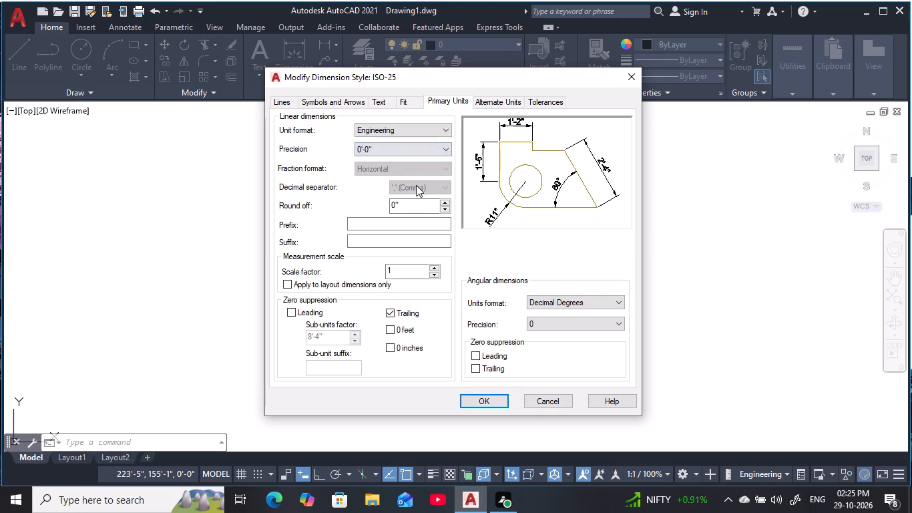
Set the ISO-25 dimension style's text height to 9 and arrow size to 4.5, and accept the modifications.
{"action": "left_click", "coordinate": [381, 102]}
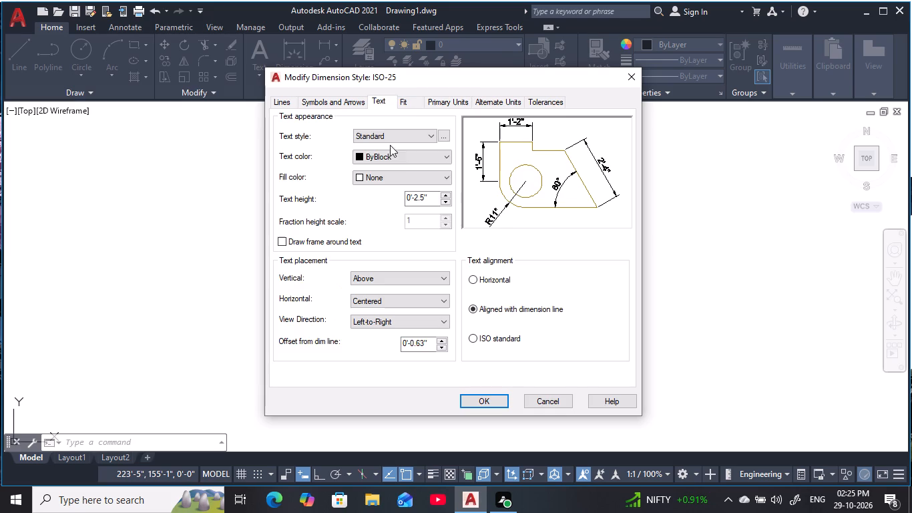
{"action": "left_click_drag", "start_coordinate": [433, 197], "coordinate": [355, 198]}
{"action": "key", "text": "BackSpace"}
{"action": "key", "text": "9"}
{"action": "left_click", "coordinate": [341, 90]}
{"action": "left_click", "coordinate": [341, 102]}
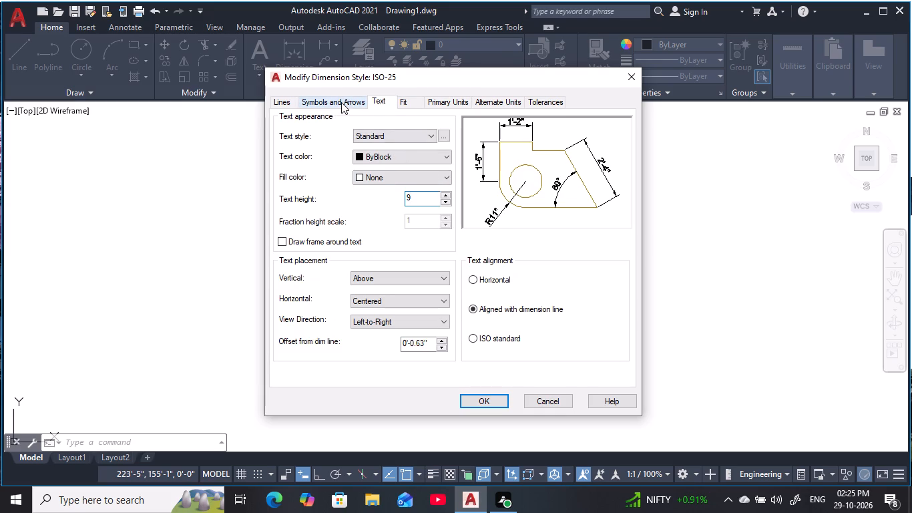
{"action": "left_click_drag", "start_coordinate": [310, 237], "coordinate": [250, 234]}
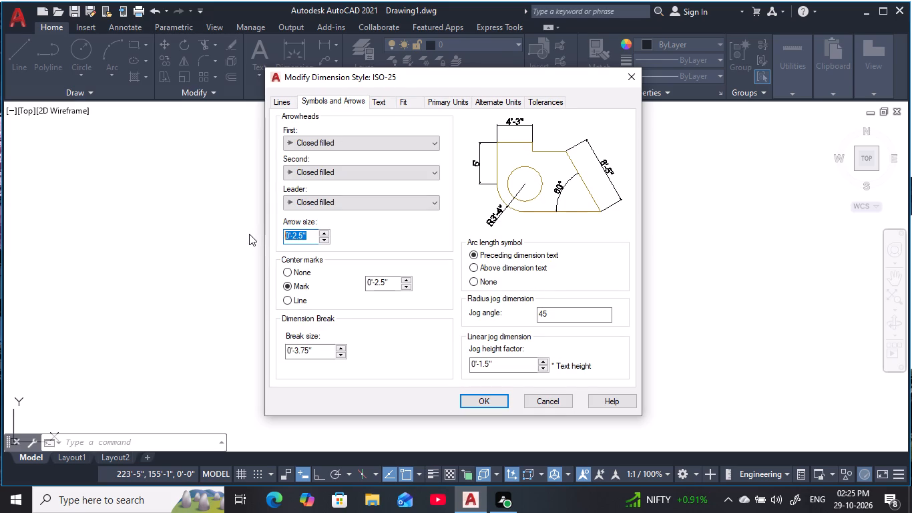
{"action": "key", "text": "4"}
{"action": "type", "text": ".5"}
{"action": "key", "text": "Return"}
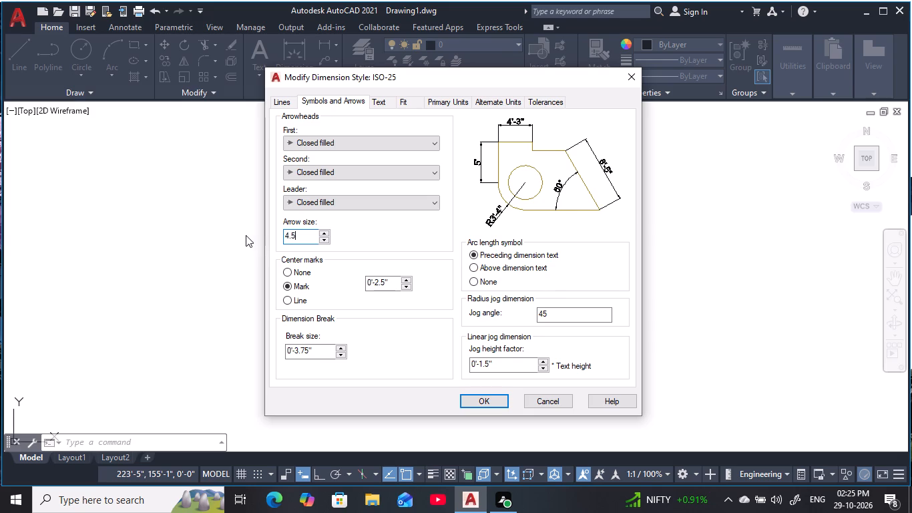
{"action": "left_click", "coordinate": [489, 402]}
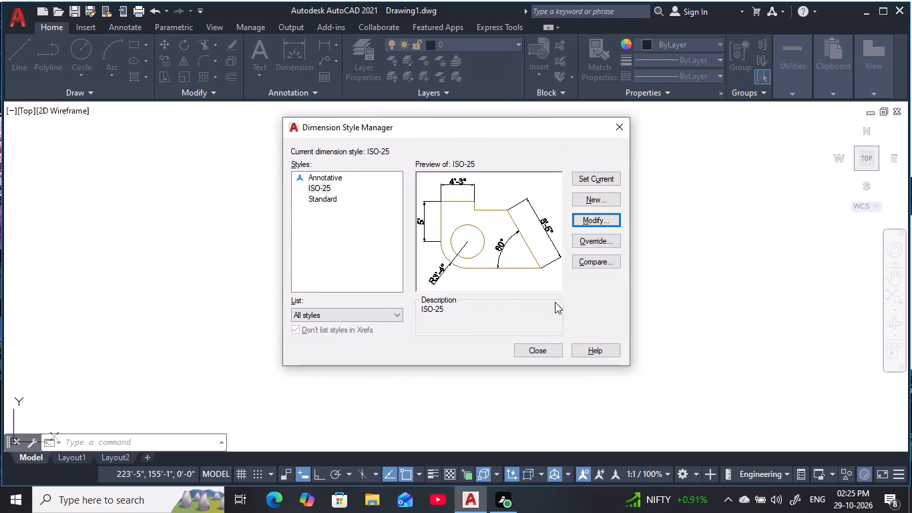
Make ISO-25 the current dimension style and close the Dimension Style Manager.
{"action": "left_click", "coordinate": [584, 180]}
{"action": "triple_click", "coordinate": [529, 359]}
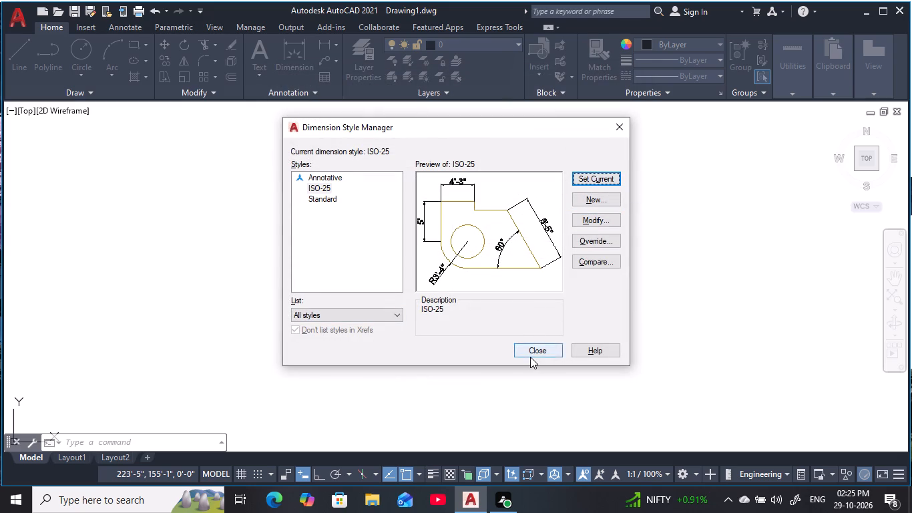
{"action": "left_click", "coordinate": [530, 357]}
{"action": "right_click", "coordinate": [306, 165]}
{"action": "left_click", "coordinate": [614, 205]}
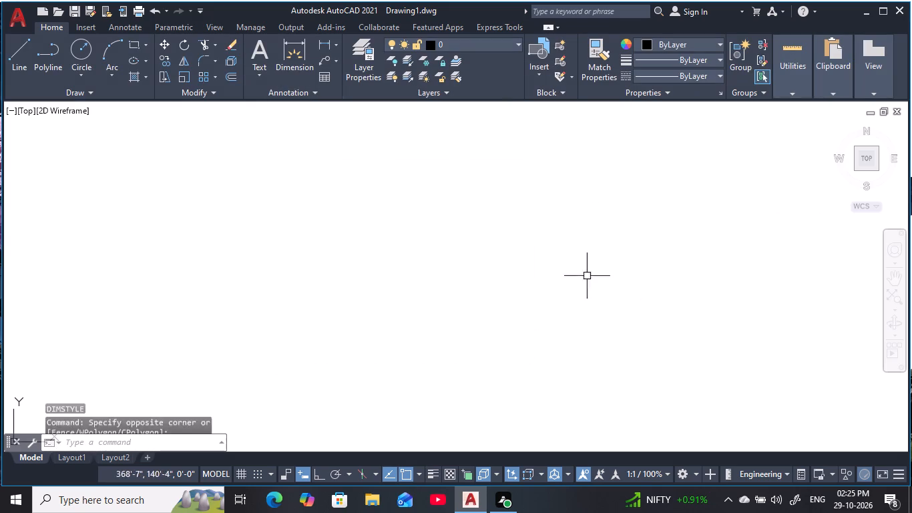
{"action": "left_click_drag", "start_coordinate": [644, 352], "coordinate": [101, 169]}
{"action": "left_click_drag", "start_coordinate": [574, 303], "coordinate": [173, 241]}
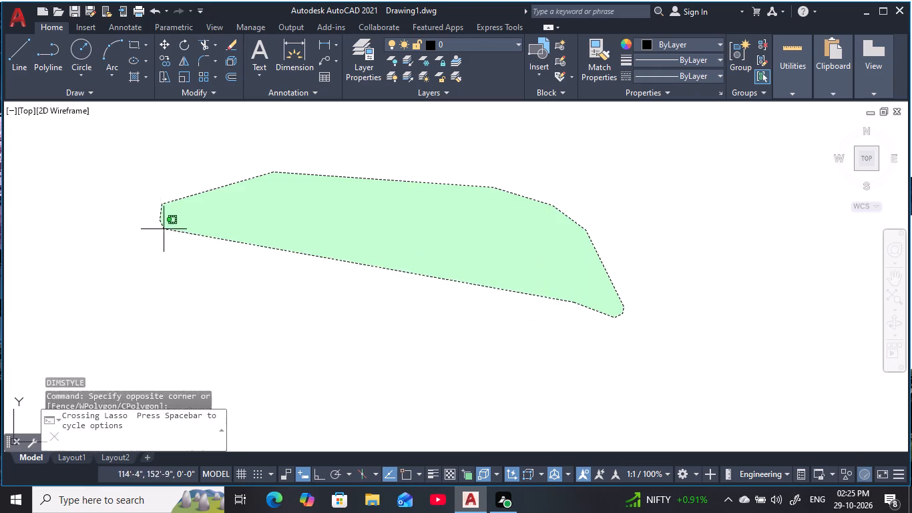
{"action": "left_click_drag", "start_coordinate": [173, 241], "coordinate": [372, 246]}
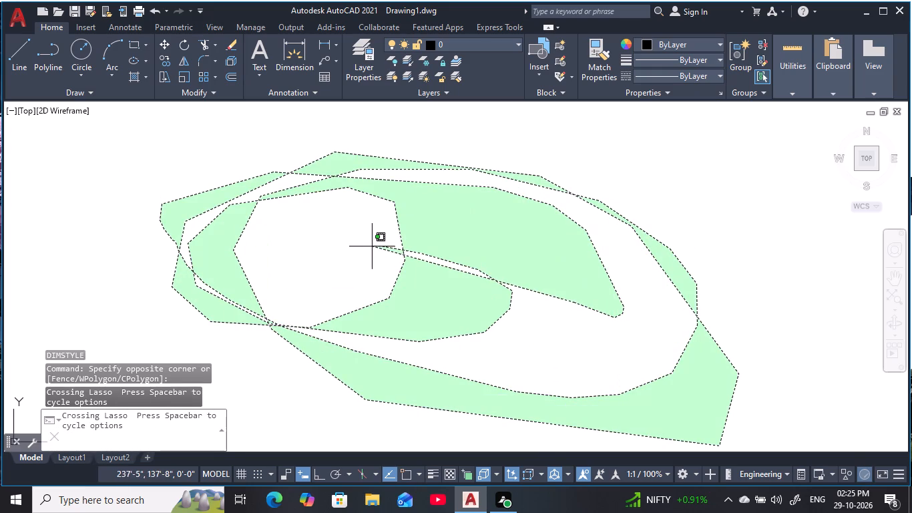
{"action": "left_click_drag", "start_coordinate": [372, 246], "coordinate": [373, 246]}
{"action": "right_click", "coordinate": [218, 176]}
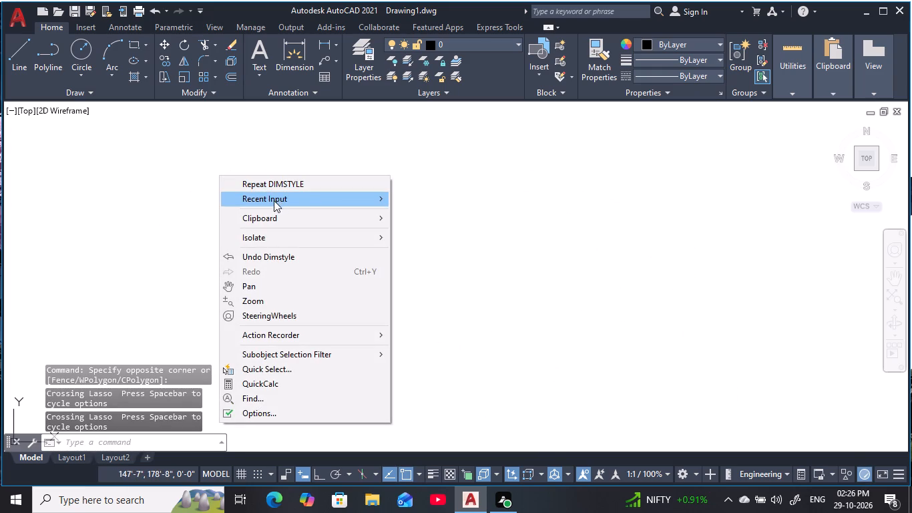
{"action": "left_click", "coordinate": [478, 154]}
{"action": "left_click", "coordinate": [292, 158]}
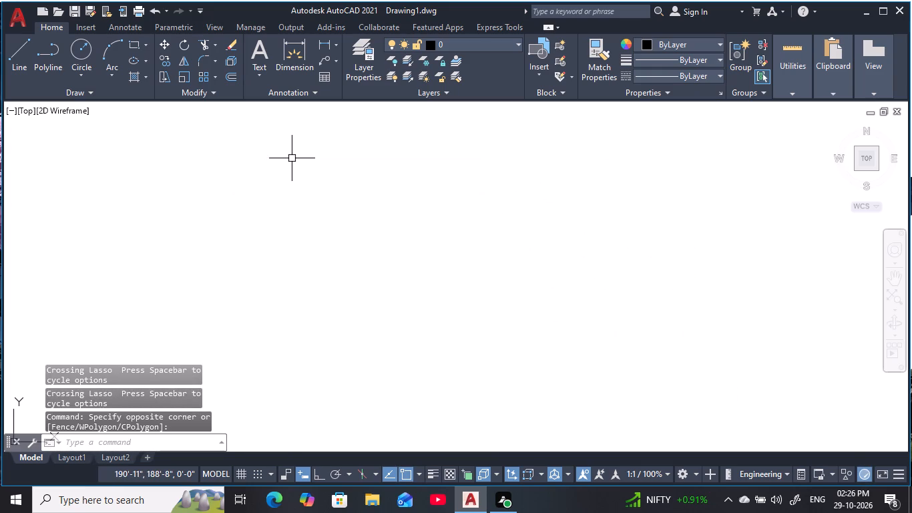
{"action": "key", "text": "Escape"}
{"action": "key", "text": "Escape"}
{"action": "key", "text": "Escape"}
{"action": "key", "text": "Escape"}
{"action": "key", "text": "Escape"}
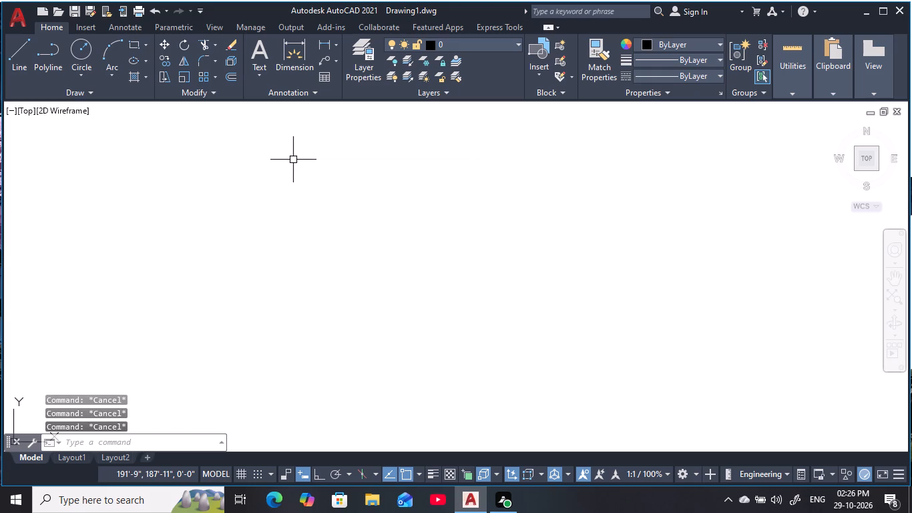
Turn on Ortho mode for drafting.
{"action": "key", "text": "F8"}
{"action": "key", "text": "Escape"}
{"action": "key", "text": "Escape"}
{"action": "key", "text": "Escape"}
{"action": "key", "text": "Escape"}
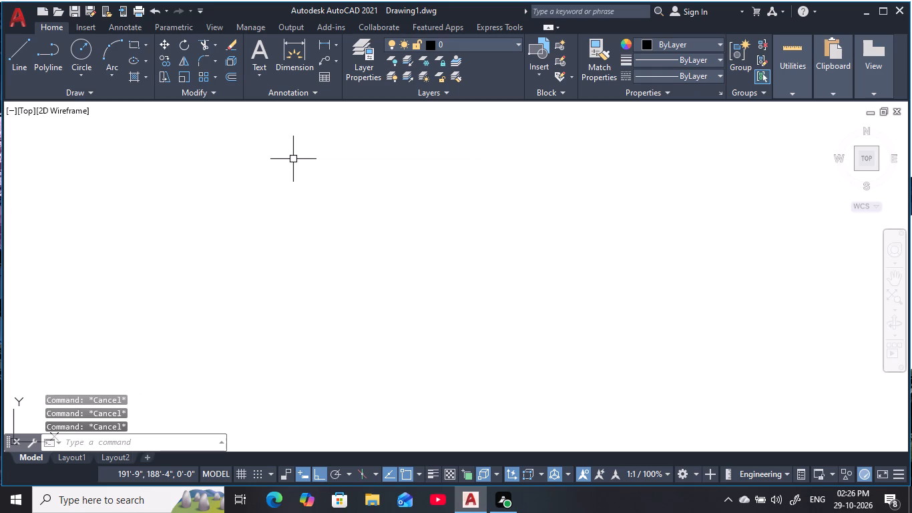
Draw a horizontal construction line (XLINE) through a point at about Y 44'-1".
{"action": "key", "text": "x"}
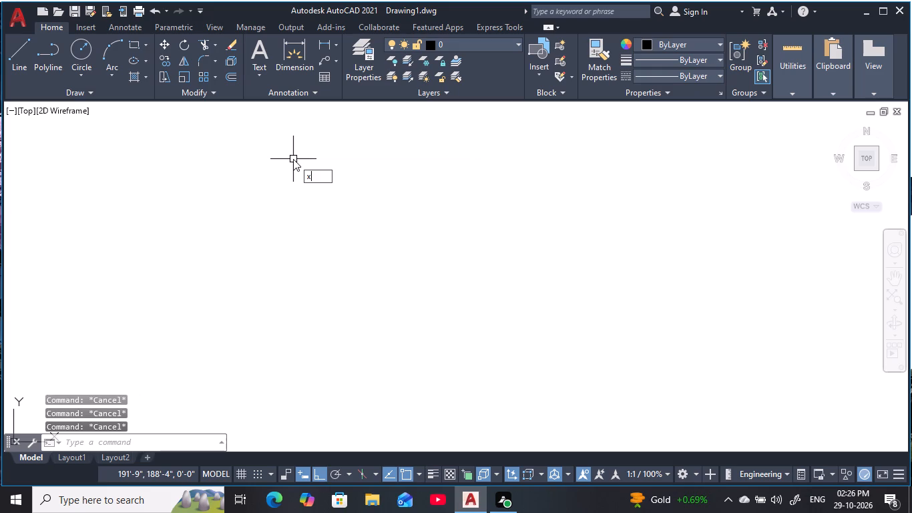
{"action": "type", "text": "l"}
{"action": "key", "text": "space"}
{"action": "key", "text": "h"}
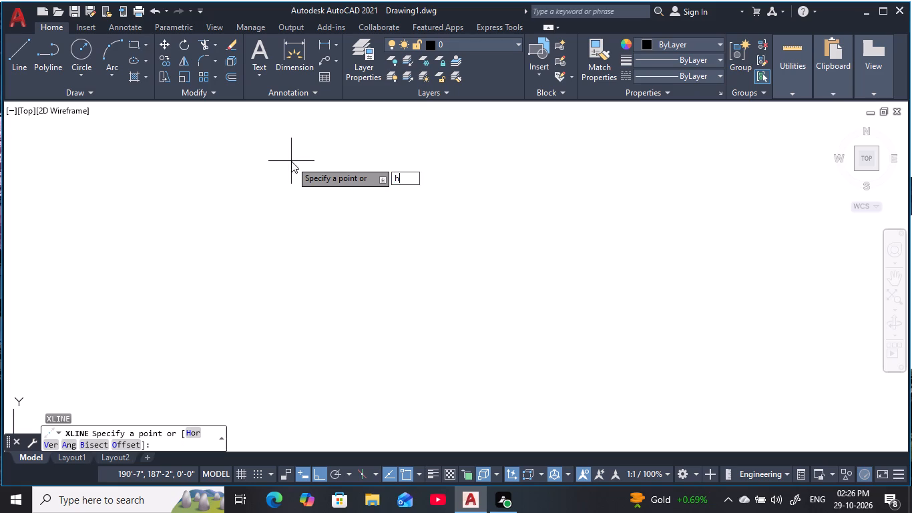
{"action": "key", "text": "space"}
{"action": "left_click", "coordinate": [375, 408]}
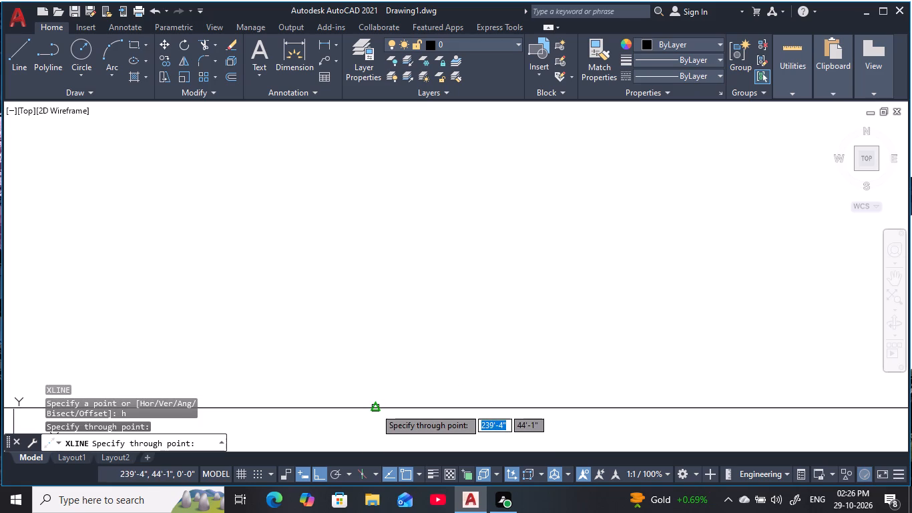
{"action": "key", "text": "Escape"}
{"action": "key", "text": "Escape"}
{"action": "key", "text": "Escape"}
{"action": "key", "text": "Escape"}
{"action": "key", "text": "Escape"}
{"action": "key", "text": "Escape"}
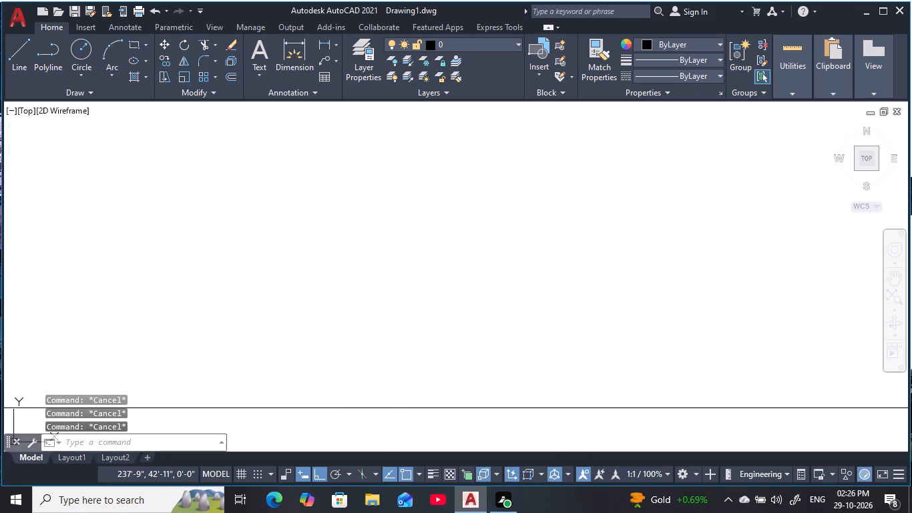
Draw a vertical construction line (XLINE) crossing the horizontal one.
{"action": "type", "text": "xl v"}
{"action": "key", "text": "space"}
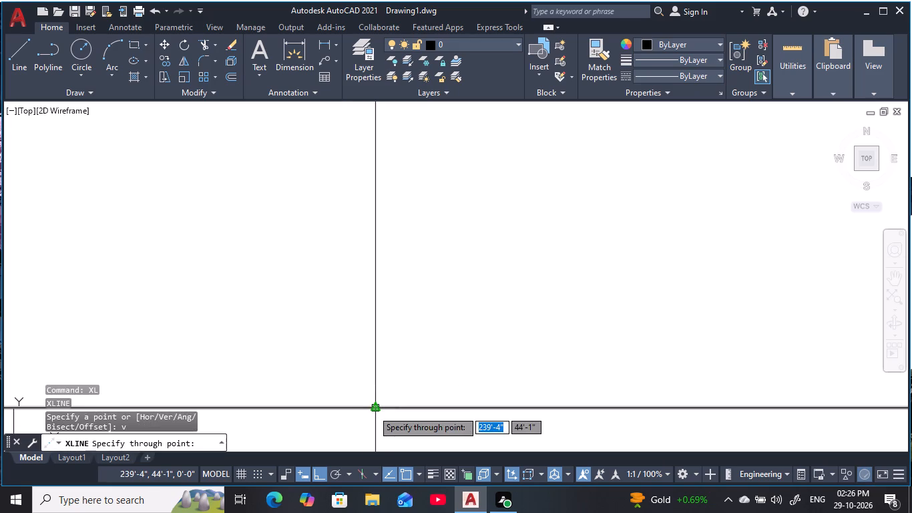
{"action": "left_click", "coordinate": [340, 401]}
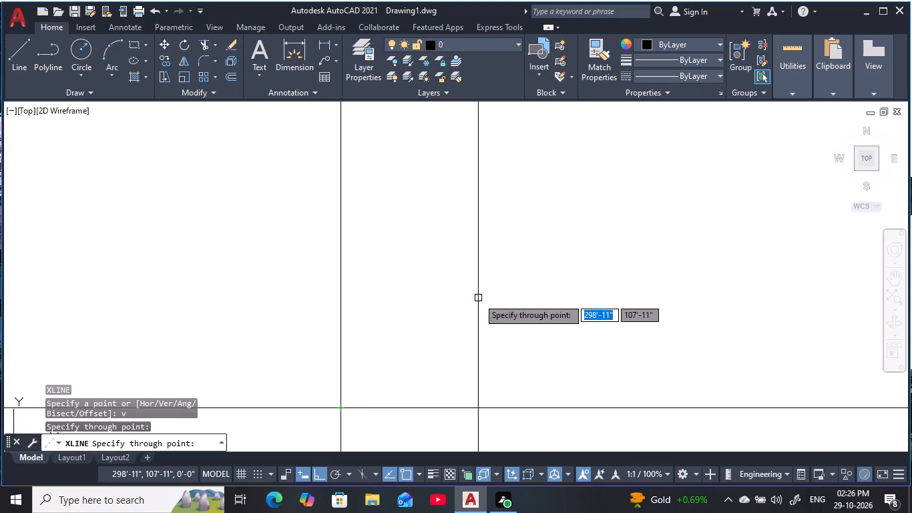
{"action": "key", "text": "Escape"}
{"action": "key", "text": "Escape"}
{"action": "key", "text": "Escape"}
{"action": "key", "text": "Escape"}
{"action": "key", "text": "Escape"}
{"action": "key", "text": "Escape"}
{"action": "key", "text": "Escape"}
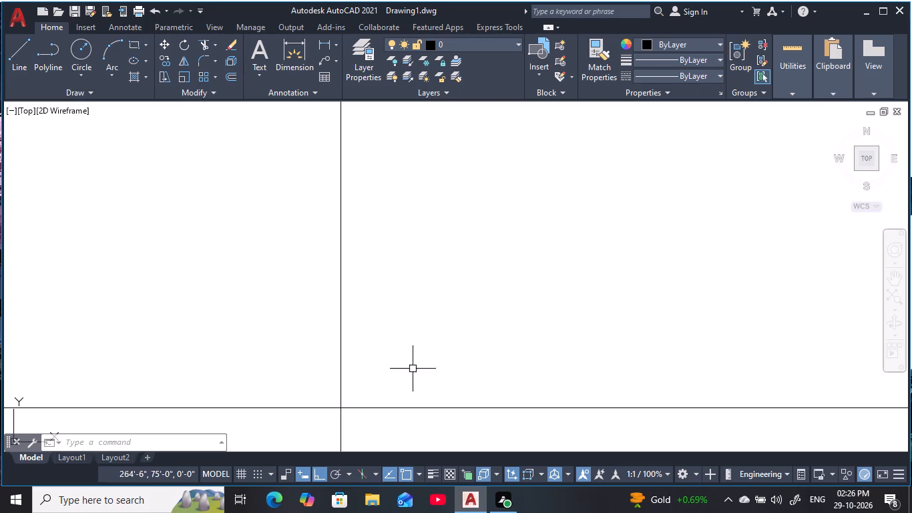
{"action": "key", "text": "Escape"}
{"action": "key", "text": "Escape"}
{"action": "key", "text": "Escape"}
{"action": "key", "text": "Escape"}
{"action": "key", "text": "Escape"}
Offset the horizontal construction line 11'-6" upward.
{"action": "scroll", "coordinate": [411, 420], "scroll_direction": "up", "scroll_amount": 1}
{"action": "type", "text": "o"}
{"action": "key", "text": "space"}
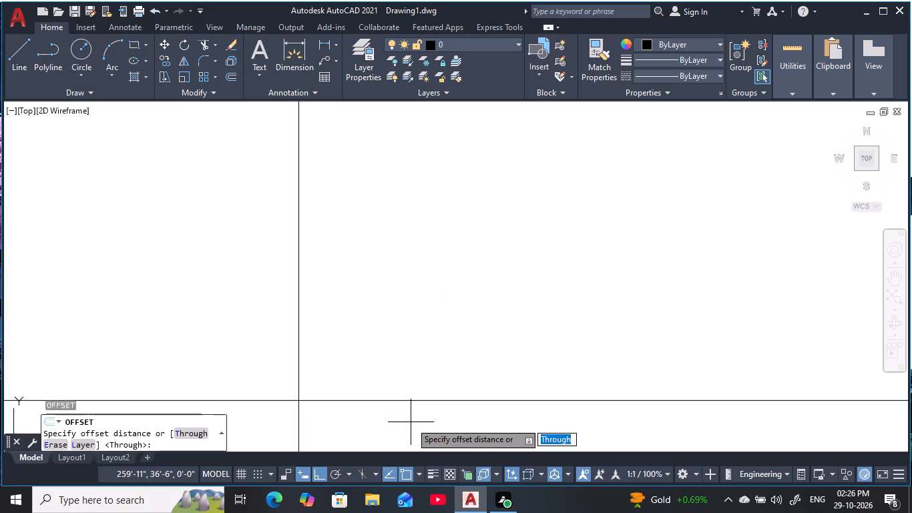
{"action": "type", "text": "11"}
{"action": "key", "text": "apostrophe"}
{"action": "key", "text": "6"}
{"action": "key", "text": "space"}
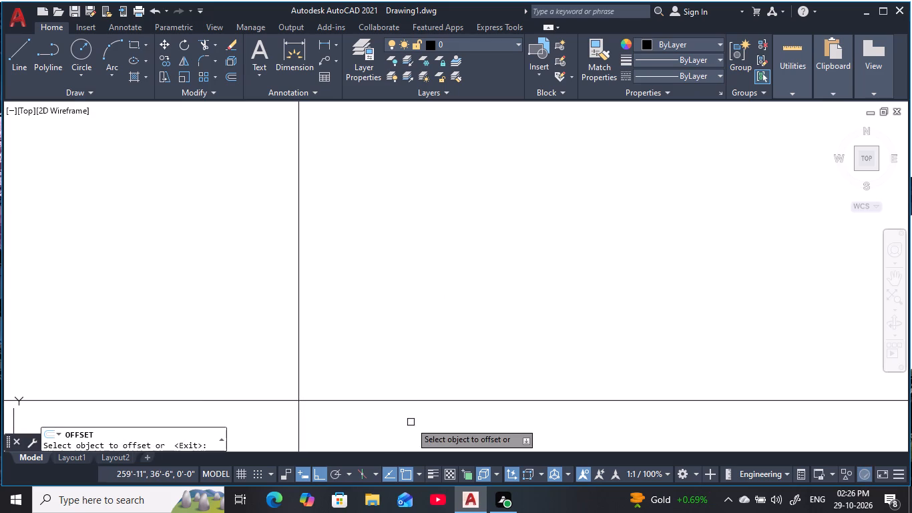
{"action": "left_click", "coordinate": [432, 397]}
{"action": "left_click", "coordinate": [429, 403]}
{"action": "left_click", "coordinate": [389, 217]}
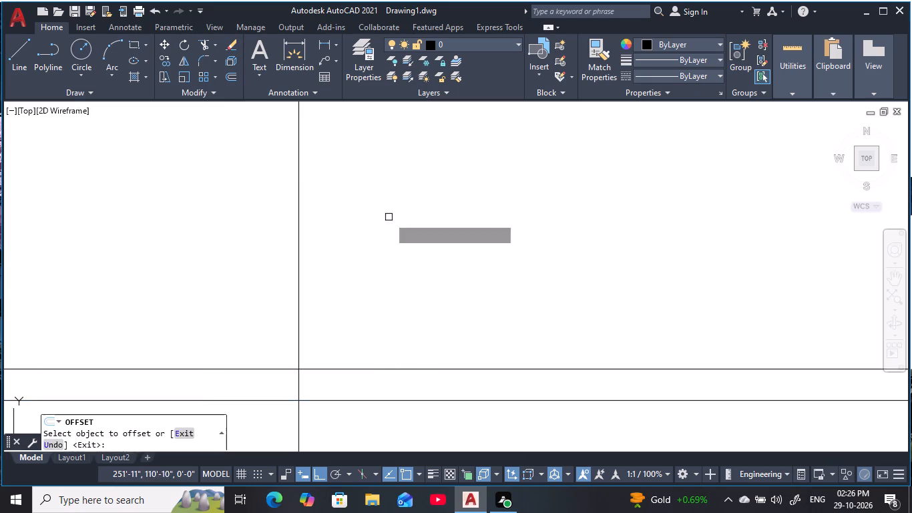
{"action": "key", "text": "Escape"}
{"action": "key", "text": "Escape"}
{"action": "key", "text": "Escape"}
{"action": "key", "text": "Escape"}
{"action": "key", "text": "Escape"}
{"action": "key", "text": "Escape"}
{"action": "key", "text": "Escape"}
{"action": "key", "text": "Escape"}
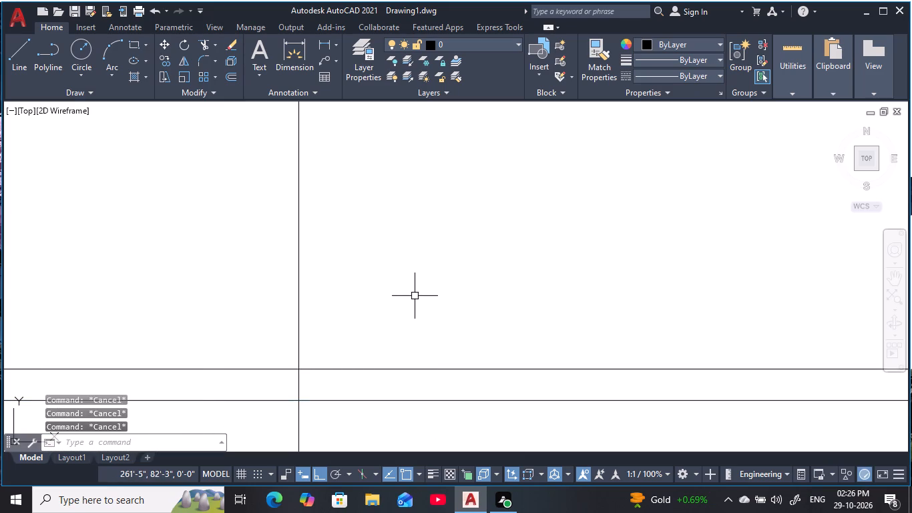
Offset the upper horizontal construction line another 11'-6" upward to add a third line.
{"action": "type", "text": "o 11'6"}
{"action": "key", "text": "space"}
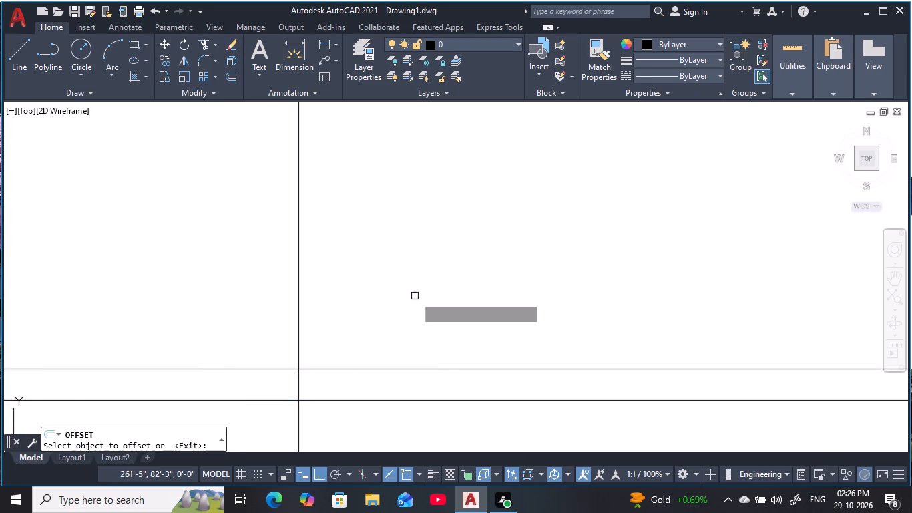
{"action": "left_click", "coordinate": [439, 367]}
{"action": "left_click", "coordinate": [447, 210]}
{"action": "key", "text": "Escape"}
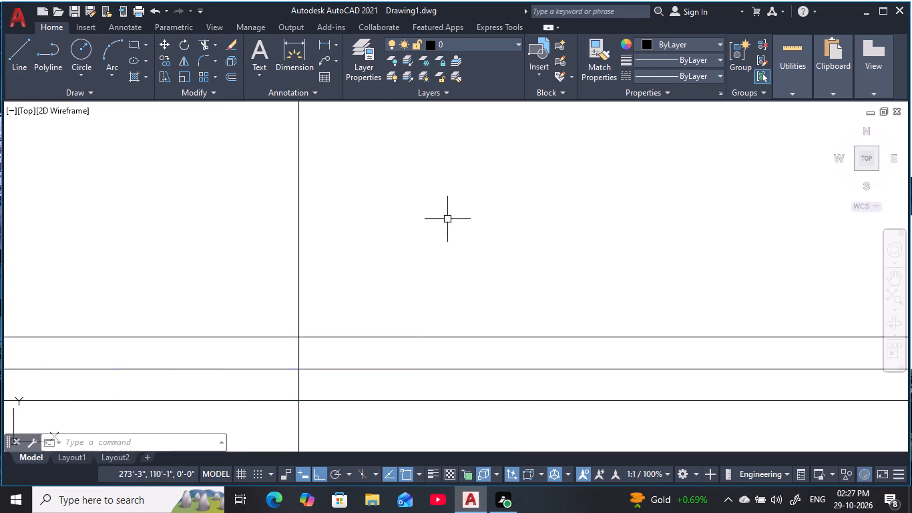
{"action": "key", "text": "Escape"}
{"action": "key", "text": "Escape"}
Offset the lowest horizontal construction line 2'-6" downward.
{"action": "middle_click_drag", "start_coordinate": [459, 256], "coordinate": [471, 230]}
{"action": "key", "text": "Escape"}
{"action": "key", "text": "Escape"}
{"action": "key", "text": "Escape"}
{"action": "type", "text": "o 2"}
{"action": "key", "text": "apostrophe"}
{"action": "type", "text": "6"}
{"action": "key", "text": "space"}
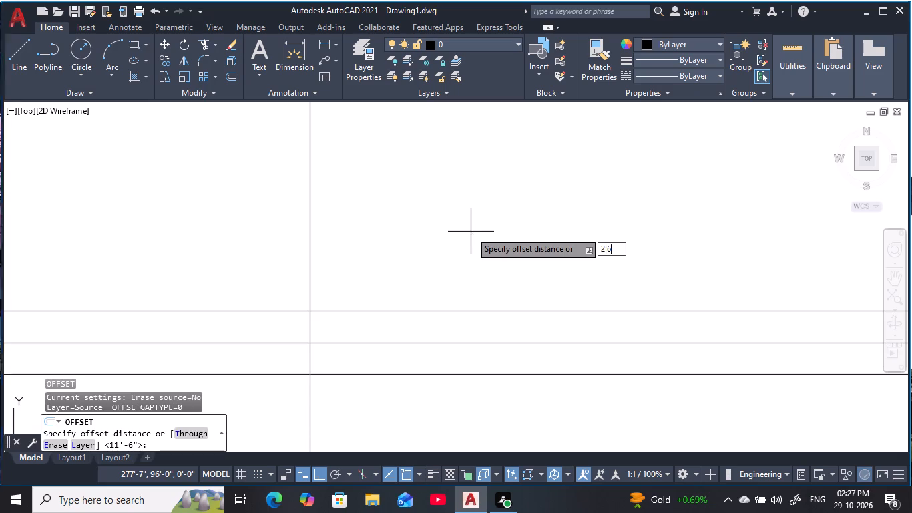
{"action": "middle_click_drag", "start_coordinate": [470, 234], "coordinate": [480, 176]}
{"action": "left_click", "coordinate": [453, 314]}
{"action": "left_click", "coordinate": [471, 387]}
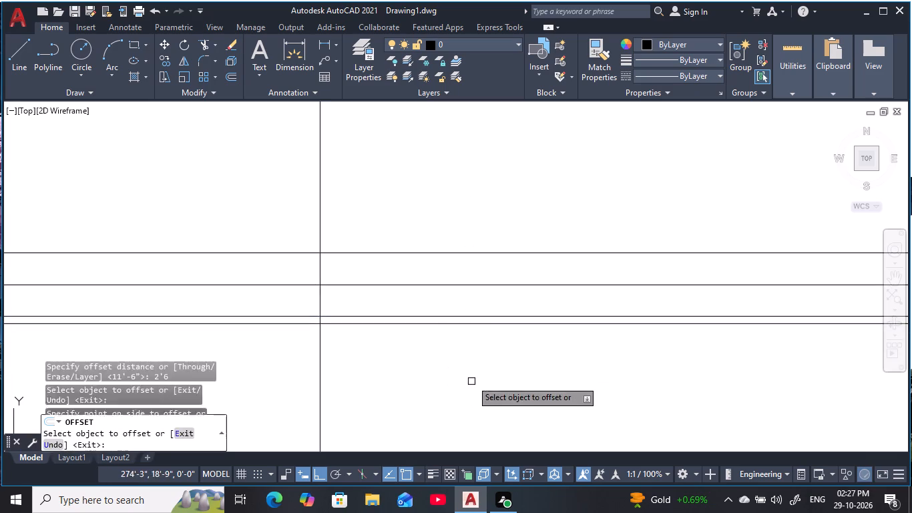
{"action": "key", "text": "Escape"}
{"action": "key", "text": "Escape"}
{"action": "key", "text": "Escape"}
{"action": "key", "text": "Escape"}
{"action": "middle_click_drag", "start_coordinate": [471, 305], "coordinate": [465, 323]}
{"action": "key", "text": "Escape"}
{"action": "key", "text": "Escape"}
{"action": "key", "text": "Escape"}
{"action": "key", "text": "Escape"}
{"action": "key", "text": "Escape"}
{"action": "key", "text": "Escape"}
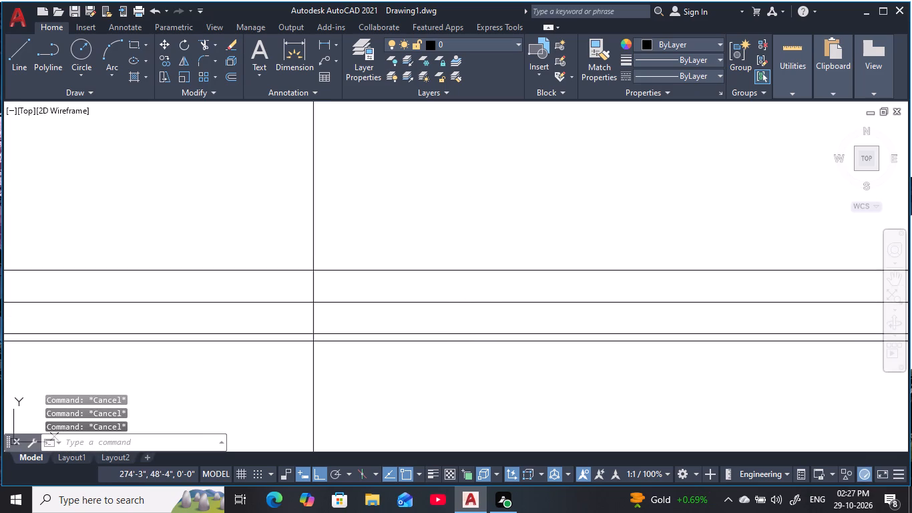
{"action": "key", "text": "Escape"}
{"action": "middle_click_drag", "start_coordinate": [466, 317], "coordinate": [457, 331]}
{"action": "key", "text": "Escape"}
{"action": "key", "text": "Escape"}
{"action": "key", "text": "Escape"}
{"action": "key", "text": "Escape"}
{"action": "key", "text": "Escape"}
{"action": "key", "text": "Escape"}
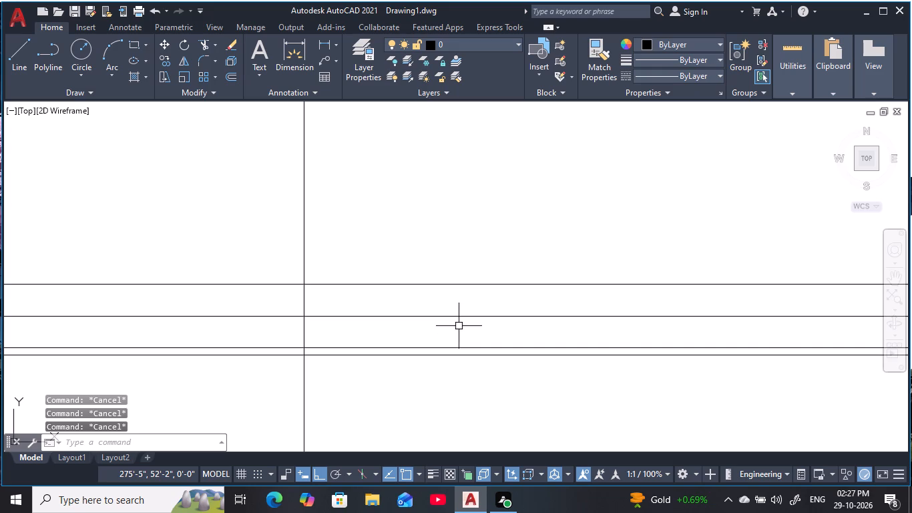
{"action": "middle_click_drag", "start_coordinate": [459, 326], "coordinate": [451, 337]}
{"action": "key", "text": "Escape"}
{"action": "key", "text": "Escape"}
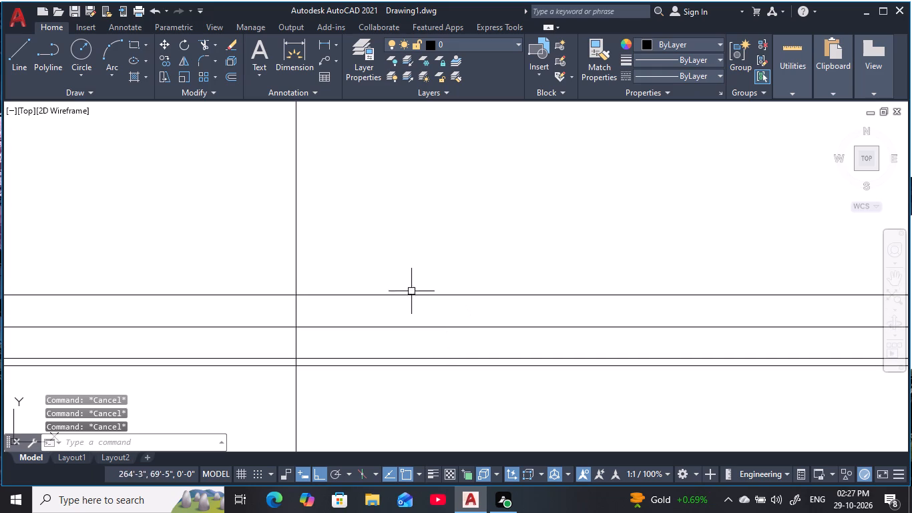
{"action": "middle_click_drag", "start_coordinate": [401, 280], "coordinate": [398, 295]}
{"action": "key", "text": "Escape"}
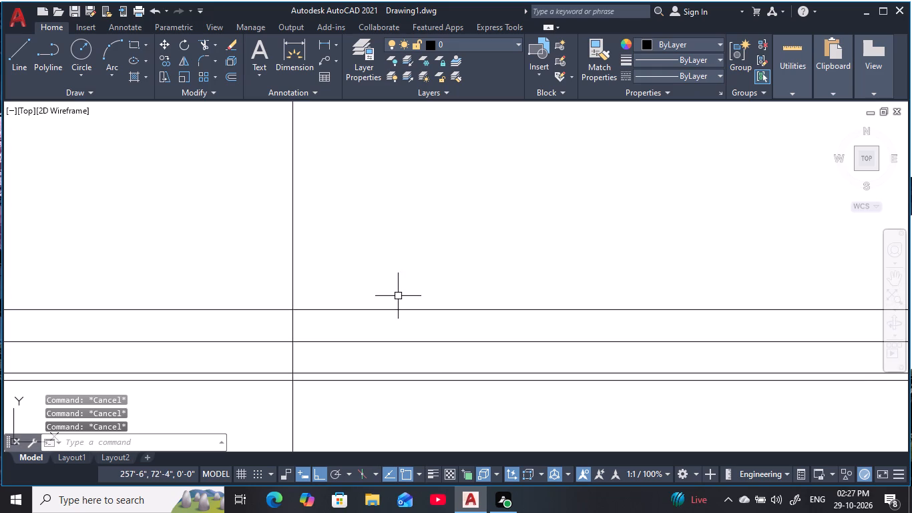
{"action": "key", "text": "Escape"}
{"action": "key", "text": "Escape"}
Offset the topmost horizontal construction line 3'-6" upward.
{"action": "type", "text": "o"}
{"action": "key", "text": "space"}
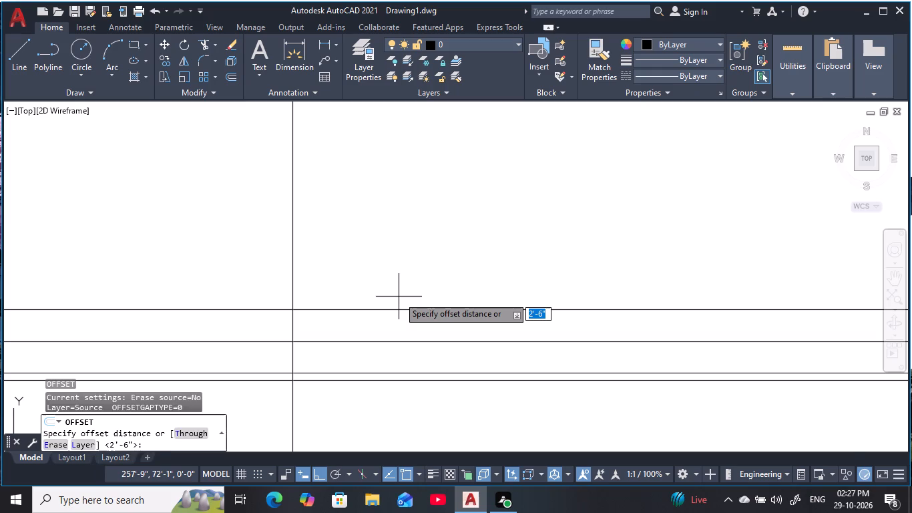
{"action": "key", "text": "3"}
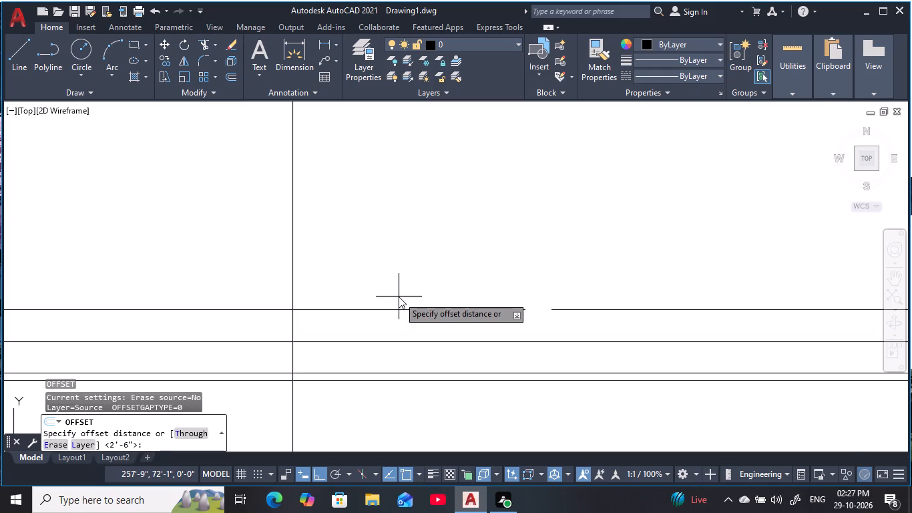
{"action": "key", "text": "apostrophe"}
{"action": "type", "text": "6"}
{"action": "key", "text": "space"}
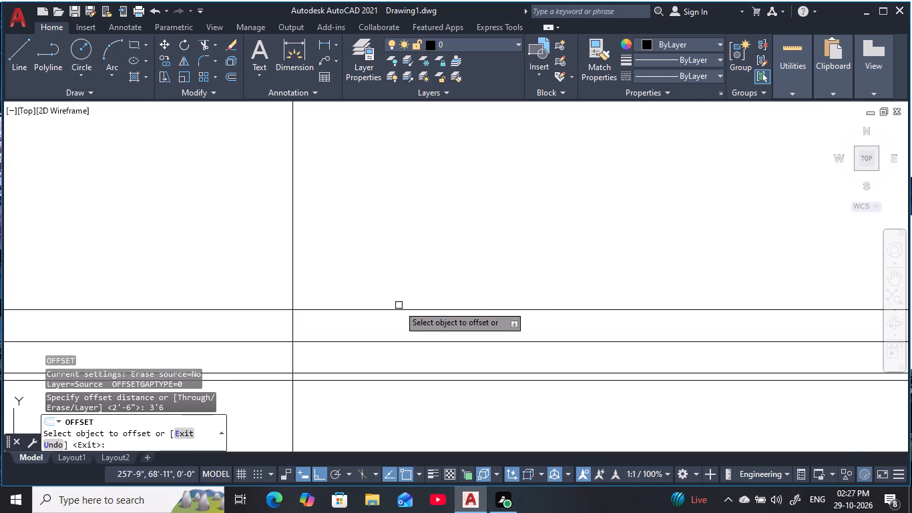
{"action": "left_click", "coordinate": [400, 309]}
{"action": "left_click", "coordinate": [397, 244]}
{"action": "key", "text": "Escape"}
{"action": "key", "text": "Escape"}
{"action": "key", "text": "Escape"}
{"action": "key", "text": "Escape"}
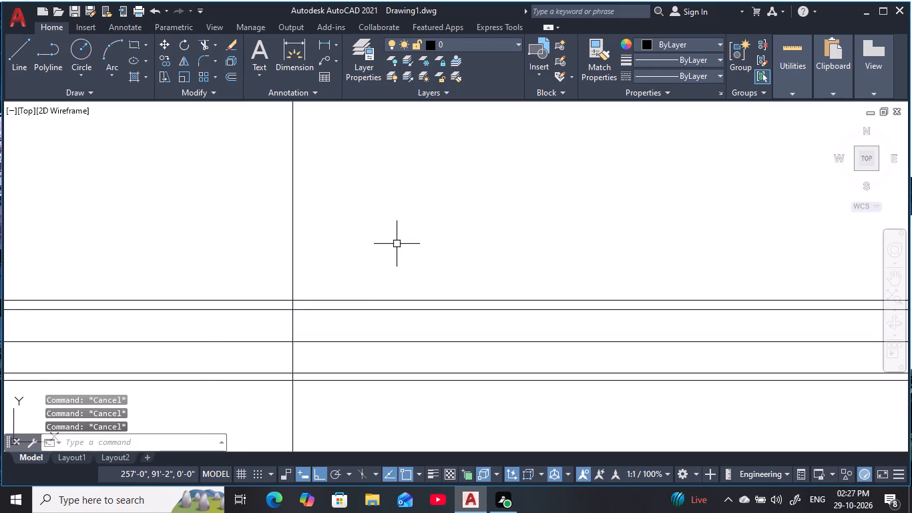
{"action": "key", "text": "Escape"}
{"action": "key", "text": "Escape"}
{"action": "key", "text": "Escape"}
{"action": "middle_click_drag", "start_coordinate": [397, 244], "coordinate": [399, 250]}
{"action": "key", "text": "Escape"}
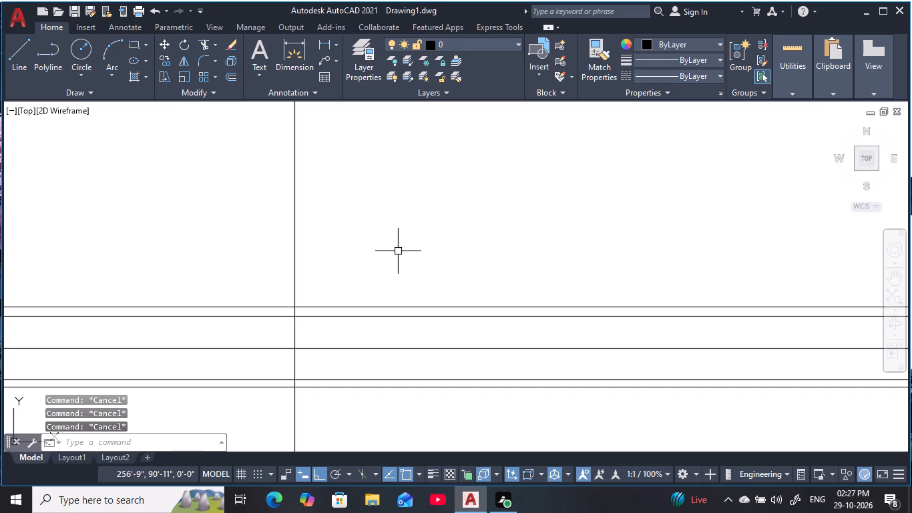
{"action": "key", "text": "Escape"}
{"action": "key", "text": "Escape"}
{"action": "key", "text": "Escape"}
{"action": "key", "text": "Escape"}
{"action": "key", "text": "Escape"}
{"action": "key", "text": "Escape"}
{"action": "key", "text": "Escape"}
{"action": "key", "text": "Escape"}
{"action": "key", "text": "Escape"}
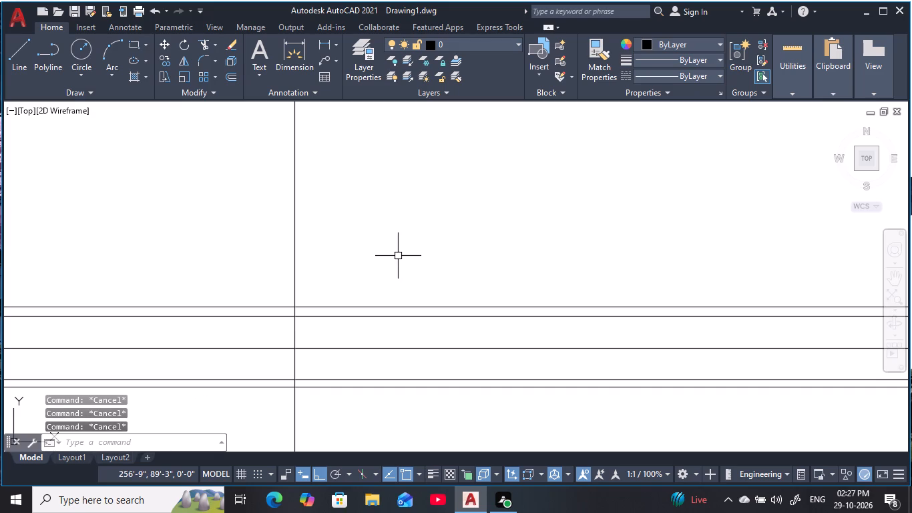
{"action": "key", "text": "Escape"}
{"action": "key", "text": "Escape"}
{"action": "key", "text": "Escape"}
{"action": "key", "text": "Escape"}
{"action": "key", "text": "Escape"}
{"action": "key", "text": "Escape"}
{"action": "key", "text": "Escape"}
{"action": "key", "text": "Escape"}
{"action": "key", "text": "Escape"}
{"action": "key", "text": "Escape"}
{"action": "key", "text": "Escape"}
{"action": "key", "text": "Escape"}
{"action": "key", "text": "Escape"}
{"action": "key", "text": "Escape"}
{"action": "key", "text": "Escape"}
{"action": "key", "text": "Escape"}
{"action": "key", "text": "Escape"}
Offset the vertical construction line 25' to its right side.
{"action": "middle_click_drag", "start_coordinate": [407, 291], "coordinate": [405, 229]}
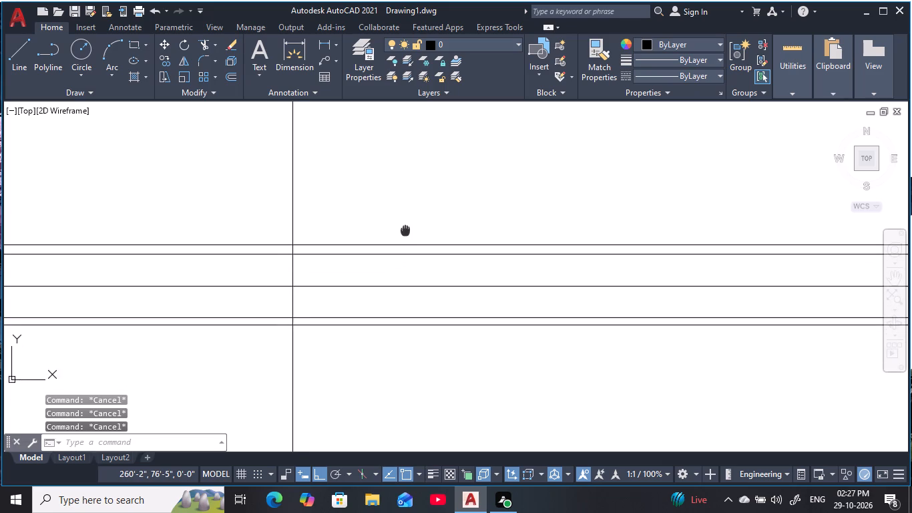
{"action": "middle_click_drag", "start_coordinate": [405, 229], "coordinate": [405, 229]}
{"action": "key", "text": "Escape"}
{"action": "type", "text": "o 2"}
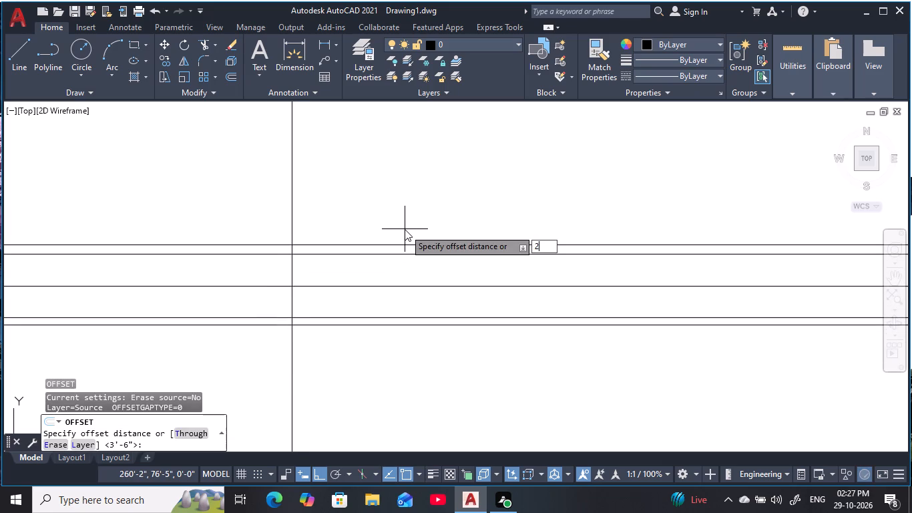
{"action": "type", "text": "5'"}
{"action": "key", "text": "space"}
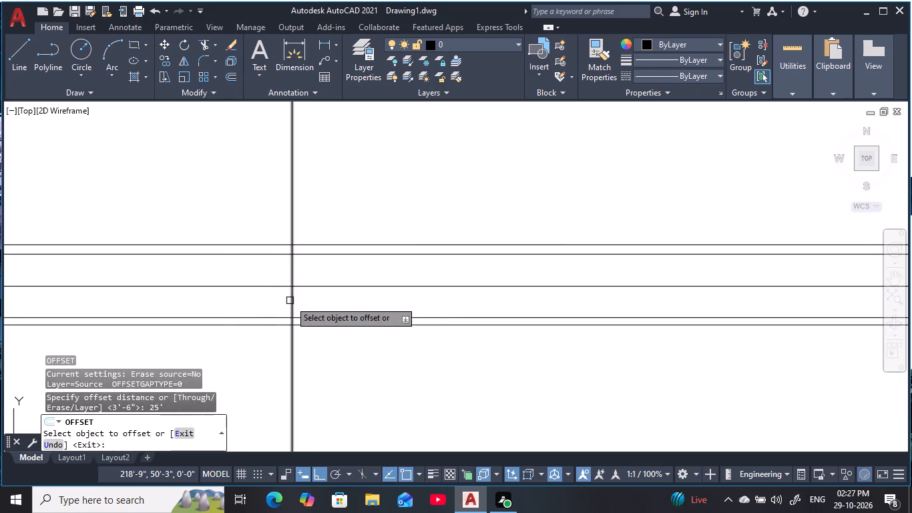
{"action": "left_click", "coordinate": [290, 301]}
{"action": "left_click", "coordinate": [502, 285]}
{"action": "key", "text": "Escape"}
{"action": "key", "text": "Escape"}
{"action": "key", "text": "Escape"}
{"action": "key", "text": "Escape"}
{"action": "key", "text": "Escape"}
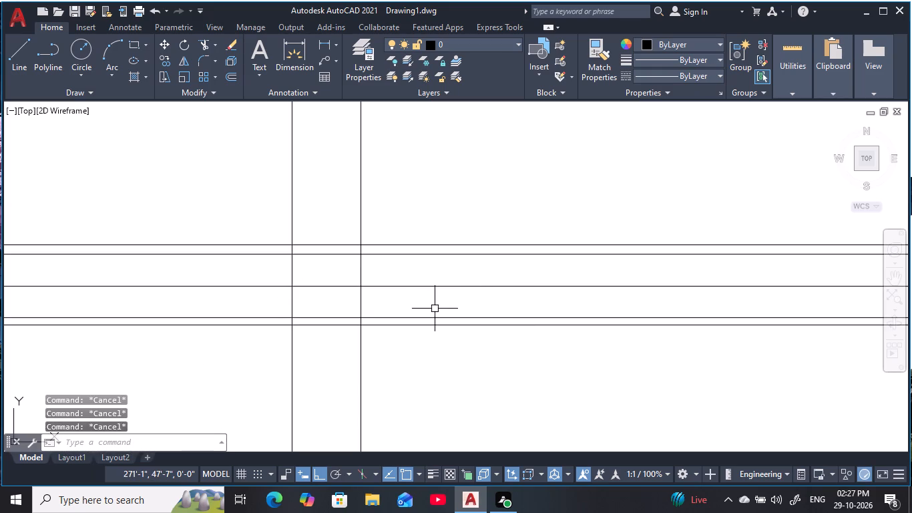
Trim all construction line ends extending outside the rectangle formed by the two verticals and the outermost horizontals.
{"action": "type", "text": "tr"}
{"action": "key", "text": "space"}
{"action": "left_click_drag", "start_coordinate": [429, 364], "coordinate": [241, 362]}
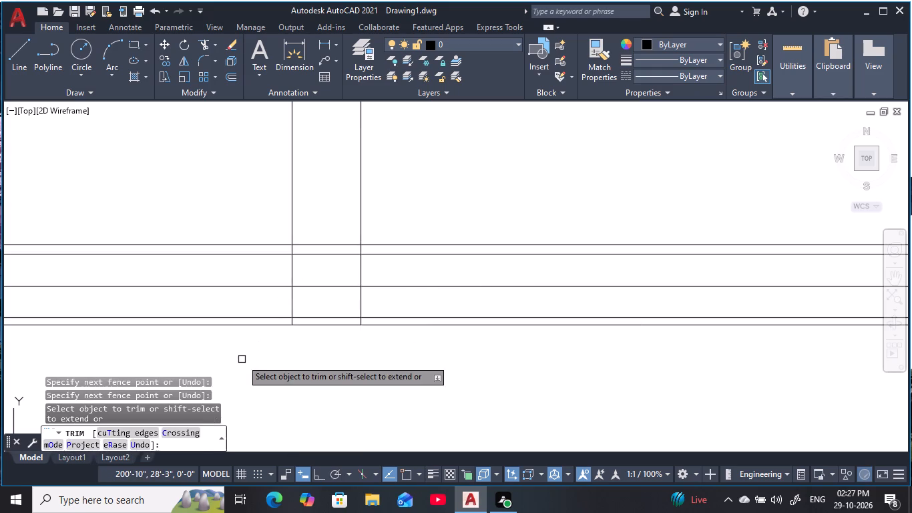
{"action": "left_click_drag", "start_coordinate": [243, 357], "coordinate": [228, 226]}
{"action": "left_click_drag", "start_coordinate": [453, 372], "coordinate": [451, 258]}
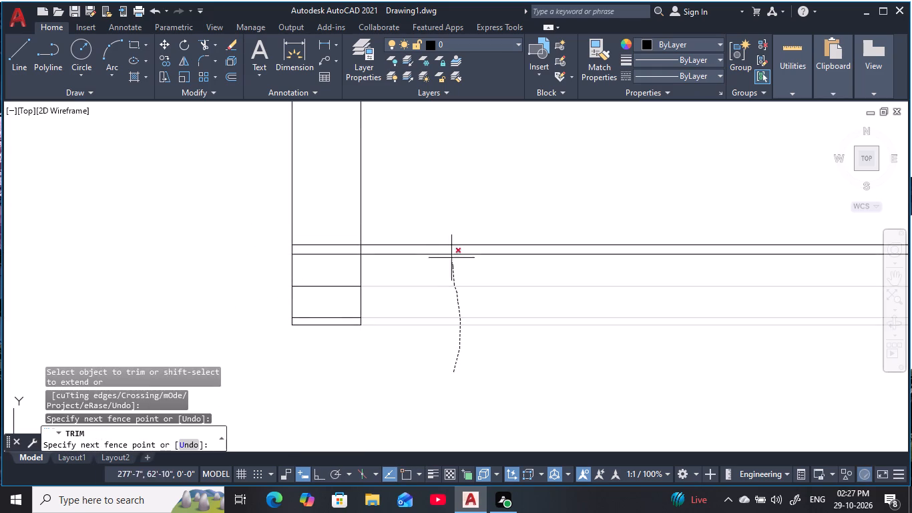
{"action": "left_click_drag", "start_coordinate": [451, 258], "coordinate": [445, 228]}
{"action": "left_click_drag", "start_coordinate": [443, 228], "coordinate": [254, 239]}
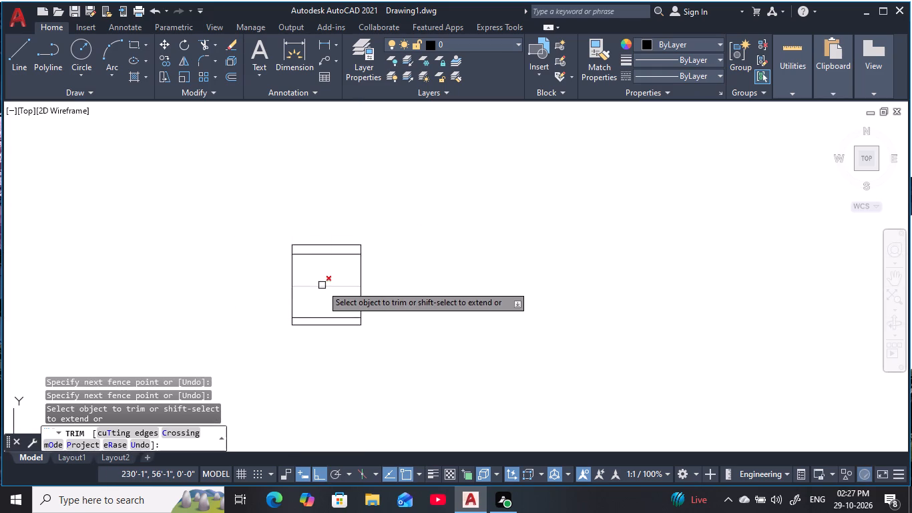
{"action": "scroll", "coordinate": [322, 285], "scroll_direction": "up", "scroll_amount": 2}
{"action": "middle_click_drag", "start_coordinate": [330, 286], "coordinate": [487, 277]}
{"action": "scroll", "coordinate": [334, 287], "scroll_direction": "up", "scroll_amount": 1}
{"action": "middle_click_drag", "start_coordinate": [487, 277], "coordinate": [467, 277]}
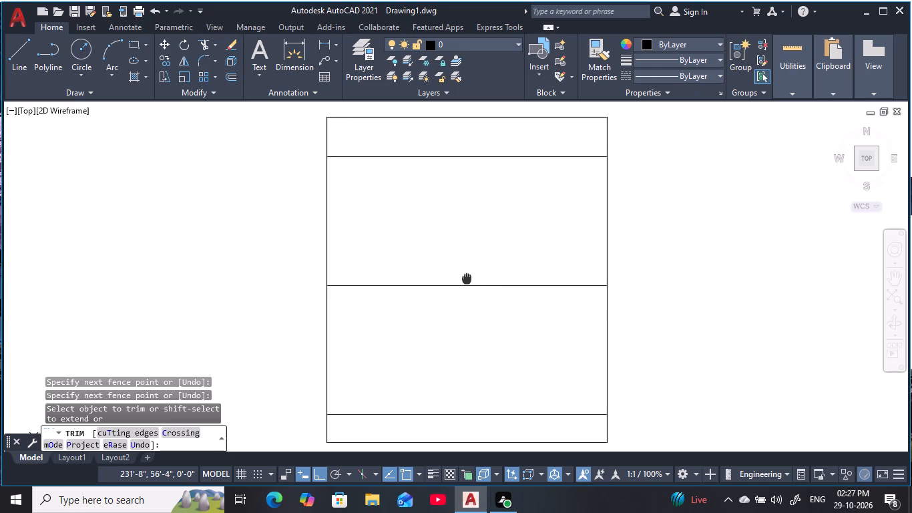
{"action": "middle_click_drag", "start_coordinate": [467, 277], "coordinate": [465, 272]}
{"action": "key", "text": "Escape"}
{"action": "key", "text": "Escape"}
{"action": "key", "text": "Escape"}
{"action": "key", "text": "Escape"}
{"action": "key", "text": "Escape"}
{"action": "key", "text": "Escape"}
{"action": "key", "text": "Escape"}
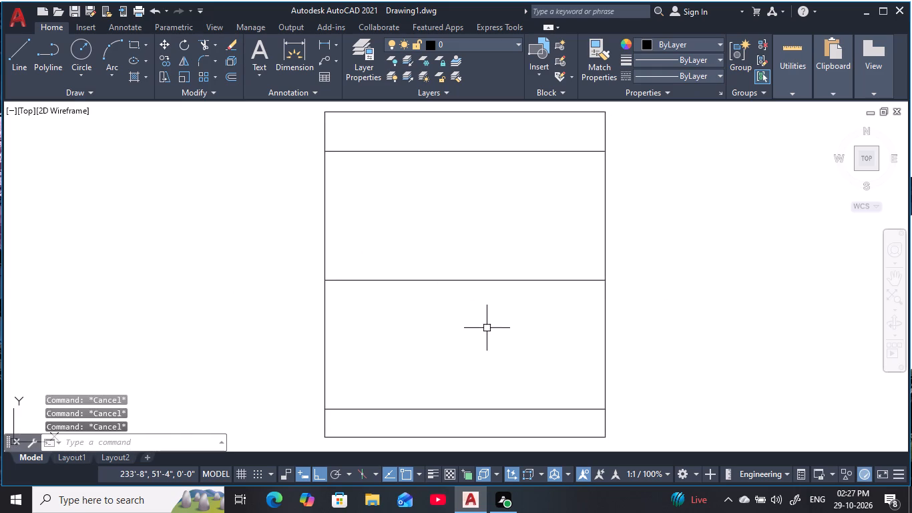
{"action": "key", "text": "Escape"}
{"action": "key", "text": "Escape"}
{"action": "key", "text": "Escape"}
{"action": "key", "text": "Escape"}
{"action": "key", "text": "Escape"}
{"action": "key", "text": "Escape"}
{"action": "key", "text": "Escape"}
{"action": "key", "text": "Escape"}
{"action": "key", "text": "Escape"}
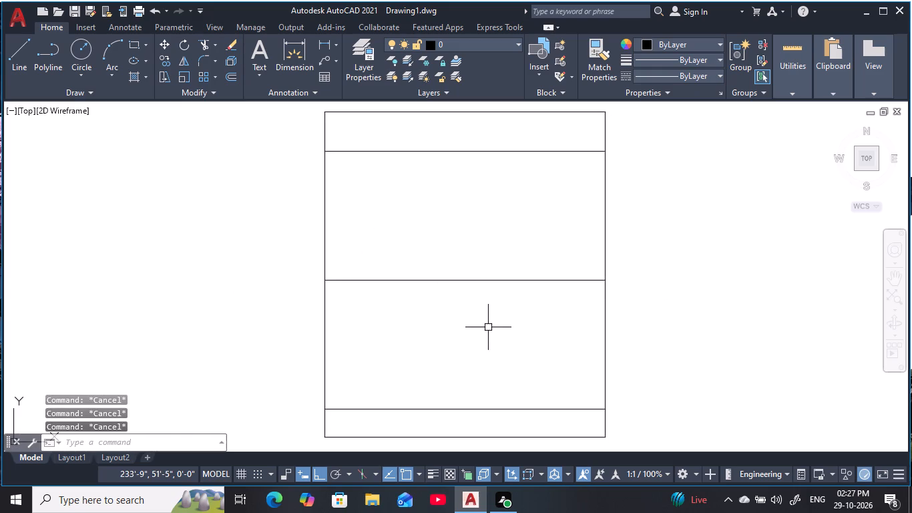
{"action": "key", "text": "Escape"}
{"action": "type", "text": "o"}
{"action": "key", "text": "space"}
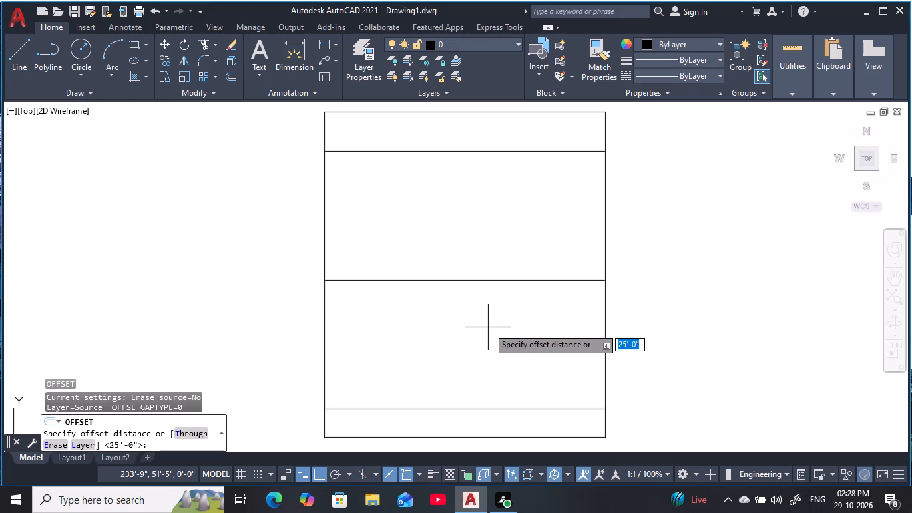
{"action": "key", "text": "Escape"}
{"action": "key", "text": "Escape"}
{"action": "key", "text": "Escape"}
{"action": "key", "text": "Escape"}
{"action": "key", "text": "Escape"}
Offset both outer vertical edges of the rectangle 1'-6" inward.
{"action": "type", "text": "o"}
{"action": "key", "text": "space"}
{"action": "type", "text": "1'"}
{"action": "type", "text": "6"}
{"action": "key", "text": "space"}
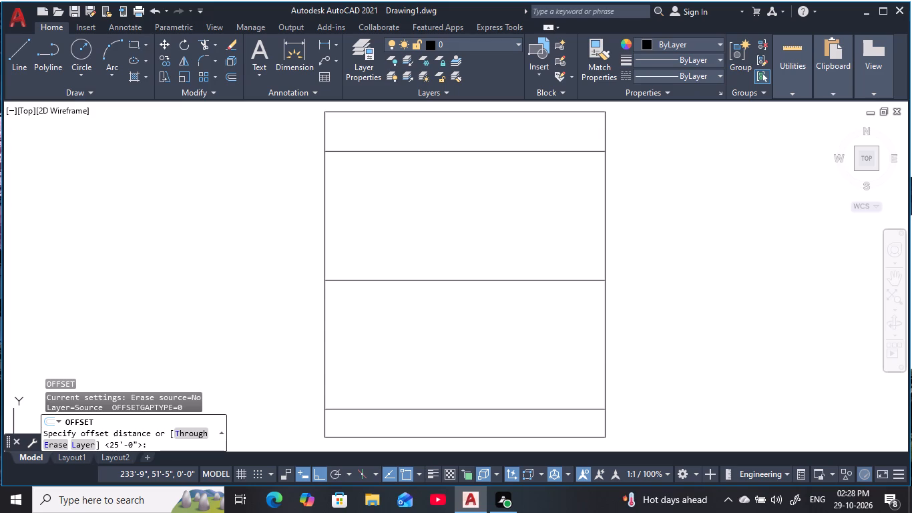
{"action": "left_click", "coordinate": [324, 350]}
{"action": "left_click", "coordinate": [387, 339]}
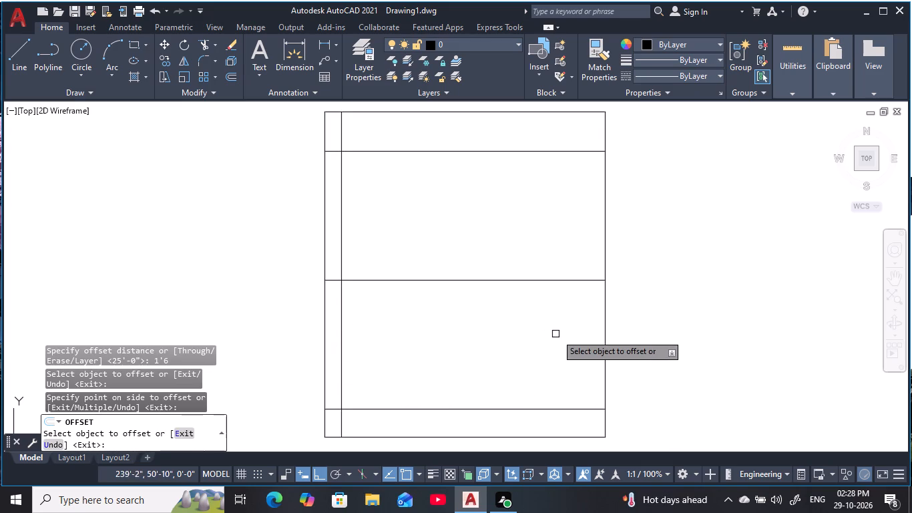
{"action": "left_click", "coordinate": [604, 342]}
{"action": "left_click", "coordinate": [516, 345]}
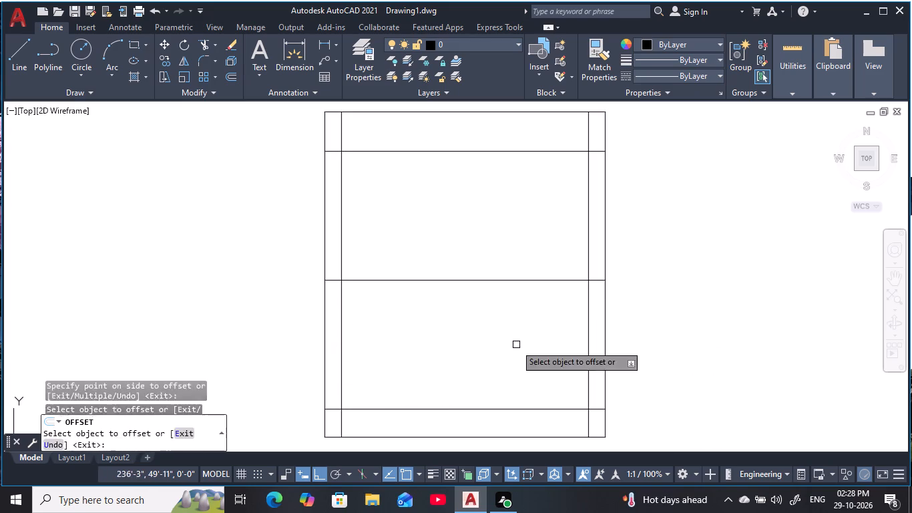
{"action": "key", "text": "Escape"}
{"action": "key", "text": "Escape"}
{"action": "key", "text": "Escape"}
{"action": "key", "text": "Escape"}
Offset each of the two inner vertical lines another 1' inward toward the rectangle's centre.
{"action": "key", "text": "o"}
{"action": "key", "text": "space"}
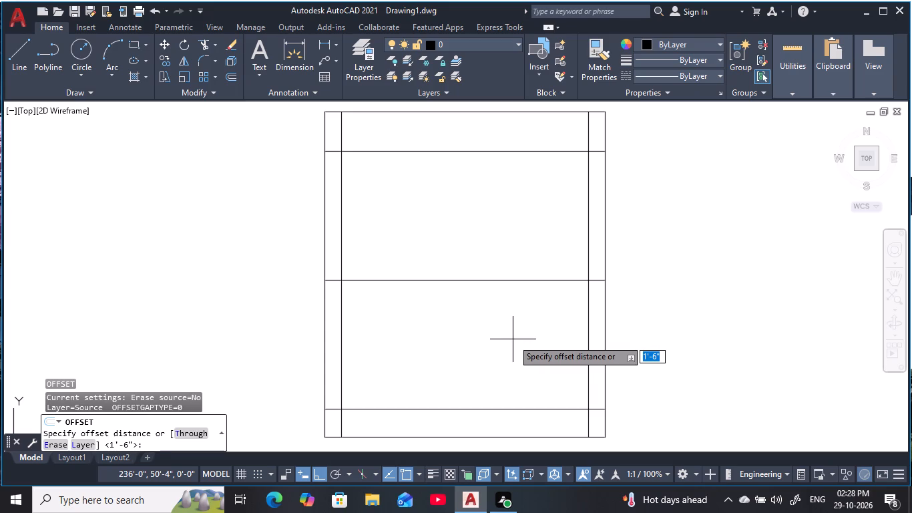
{"action": "key", "text": "1"}
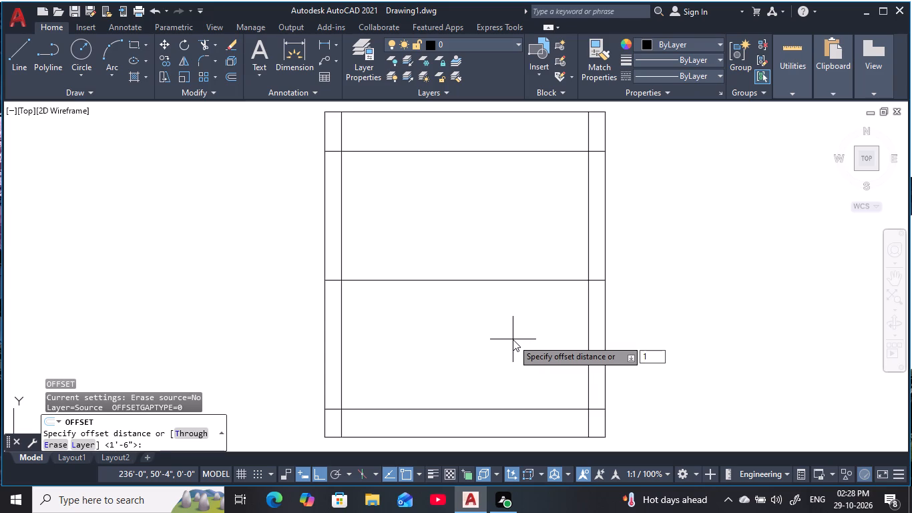
{"action": "key", "text": "apostrophe"}
{"action": "key", "text": "space"}
{"action": "left_click", "coordinate": [341, 363]}
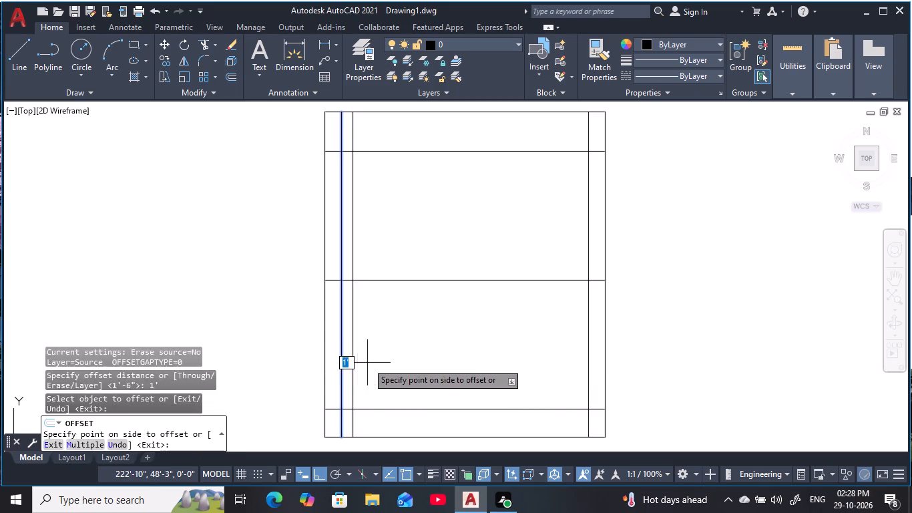
{"action": "left_click", "coordinate": [369, 363]}
{"action": "left_click", "coordinate": [590, 362]}
{"action": "left_click", "coordinate": [525, 372]}
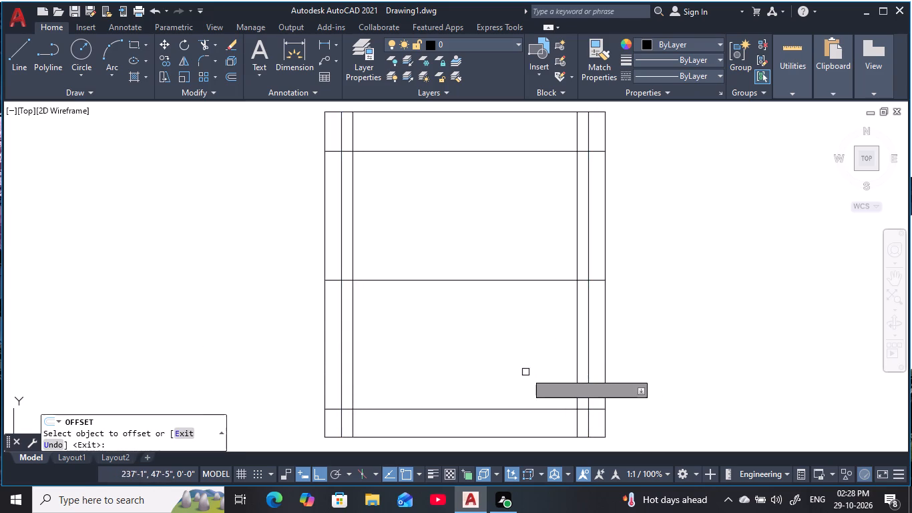
{"action": "key", "text": "Escape"}
{"action": "key", "text": "Escape"}
{"action": "key", "text": "Escape"}
{"action": "key", "text": "Escape"}
{"action": "key", "text": "Escape"}
Trim the left outer vertical edge between the middle horizontal line and the horizontal line just above the bottom edge.
{"action": "type", "text": "tr"}
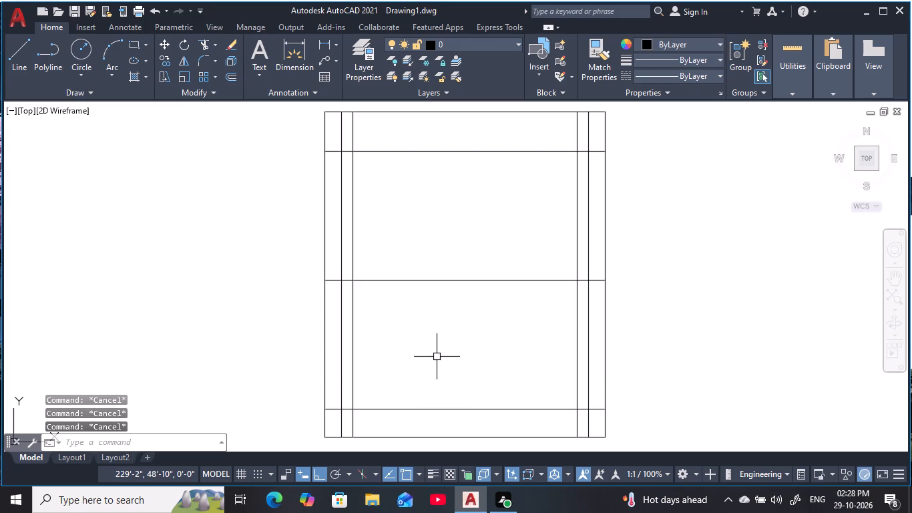
{"action": "key", "text": "space"}
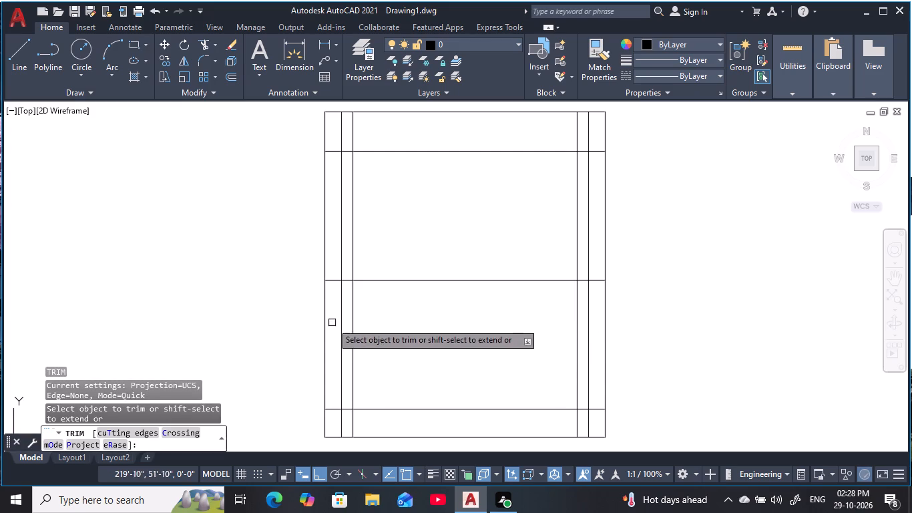
{"action": "middle_click_drag", "start_coordinate": [268, 279], "coordinate": [280, 303]}
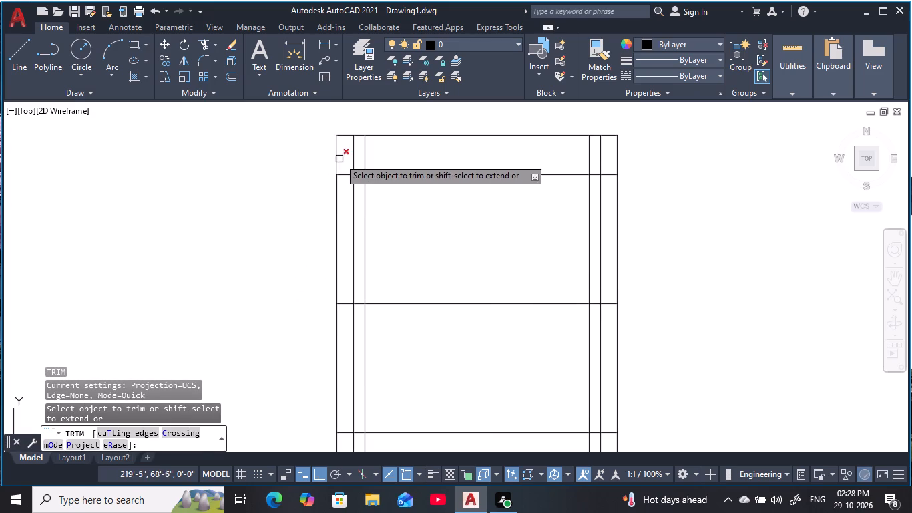
{"action": "left_click", "coordinate": [340, 158]}
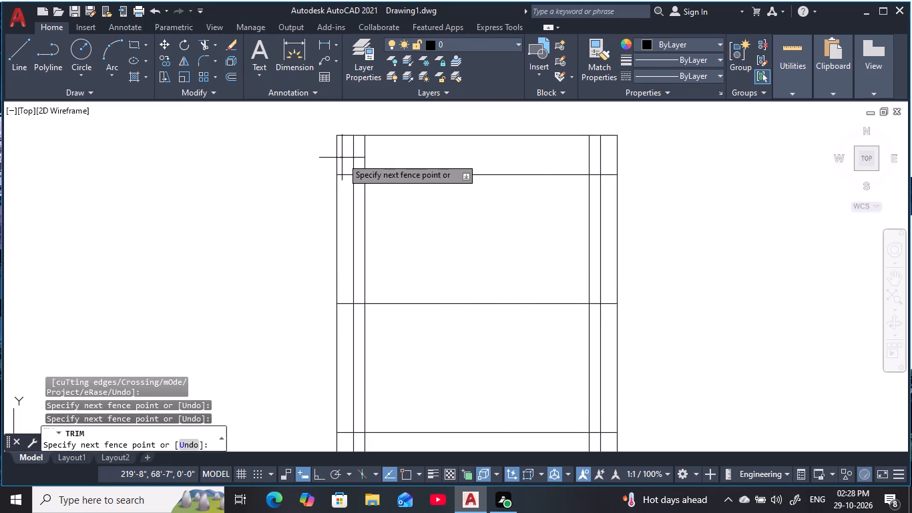
{"action": "left_click_drag", "start_coordinate": [342, 158], "coordinate": [322, 164]}
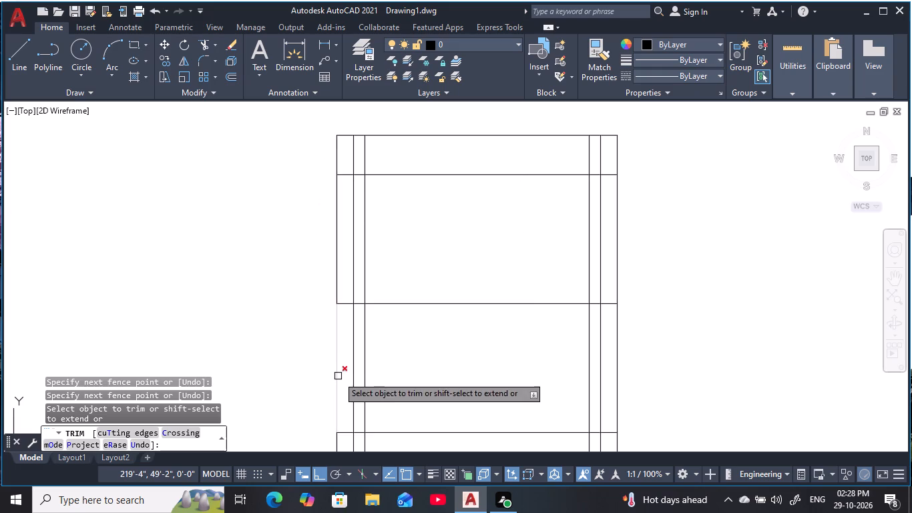
{"action": "middle_click_drag", "start_coordinate": [338, 376], "coordinate": [353, 310]}
{"action": "left_click", "coordinate": [353, 310]}
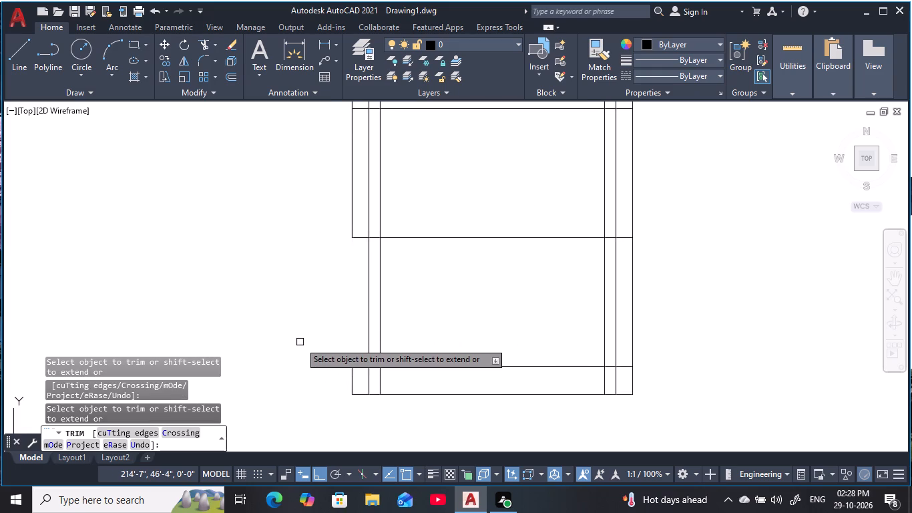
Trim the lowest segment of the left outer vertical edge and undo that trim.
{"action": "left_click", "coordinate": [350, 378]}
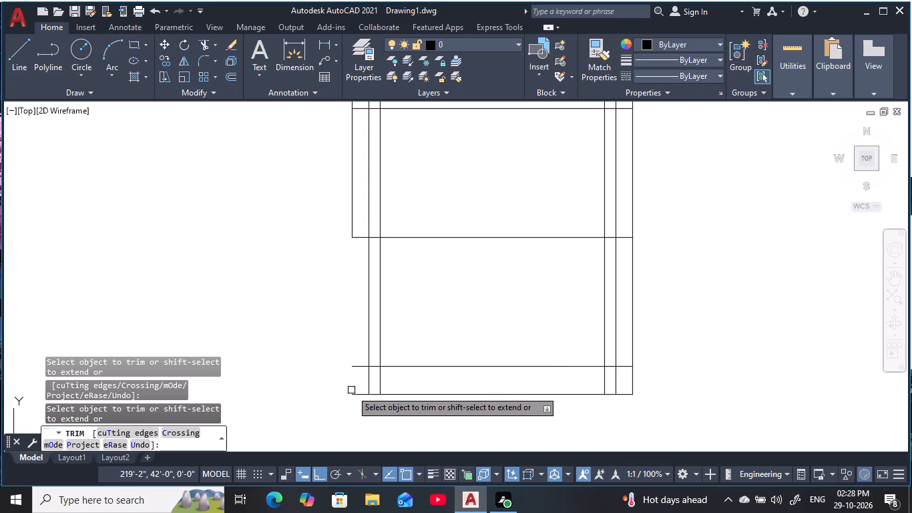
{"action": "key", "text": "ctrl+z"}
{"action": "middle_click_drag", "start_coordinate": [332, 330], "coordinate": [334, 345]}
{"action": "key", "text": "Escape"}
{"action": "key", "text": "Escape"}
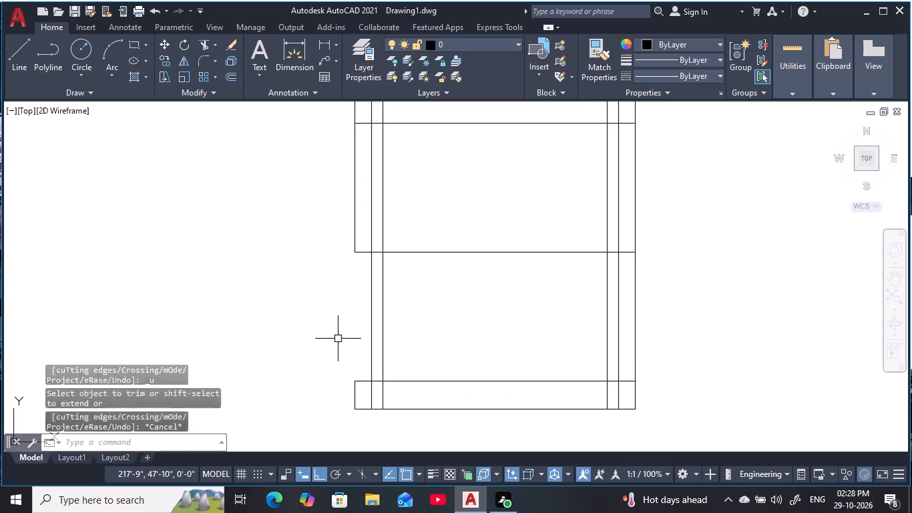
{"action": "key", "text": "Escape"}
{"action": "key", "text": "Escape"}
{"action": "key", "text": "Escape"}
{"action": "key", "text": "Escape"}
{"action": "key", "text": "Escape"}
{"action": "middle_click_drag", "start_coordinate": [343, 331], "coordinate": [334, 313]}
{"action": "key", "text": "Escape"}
Offset the middle horizontal line 1'-6" downward.
{"action": "scroll", "coordinate": [334, 313], "scroll_direction": "up", "scroll_amount": 1}
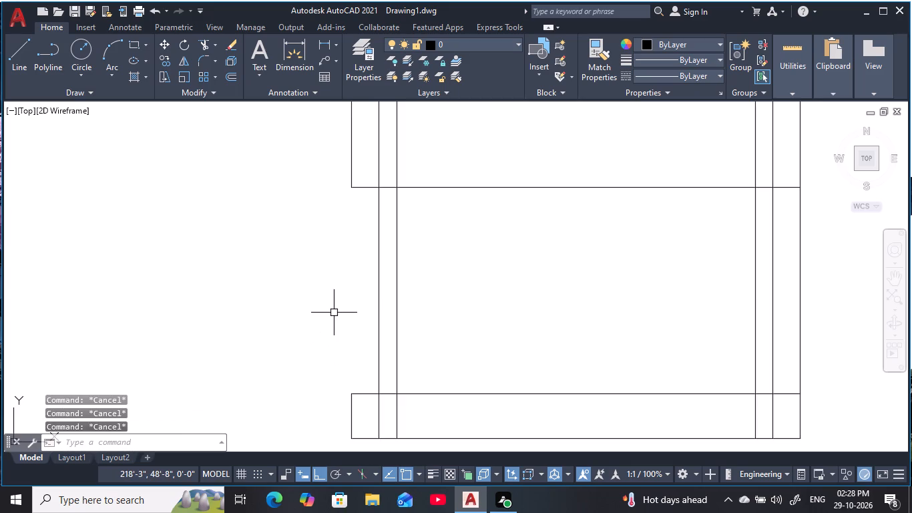
{"action": "type", "text": "o"}
{"action": "key", "text": "space"}
{"action": "type", "text": "1'6"}
{"action": "key", "text": "space"}
{"action": "left_click", "coordinate": [515, 188]}
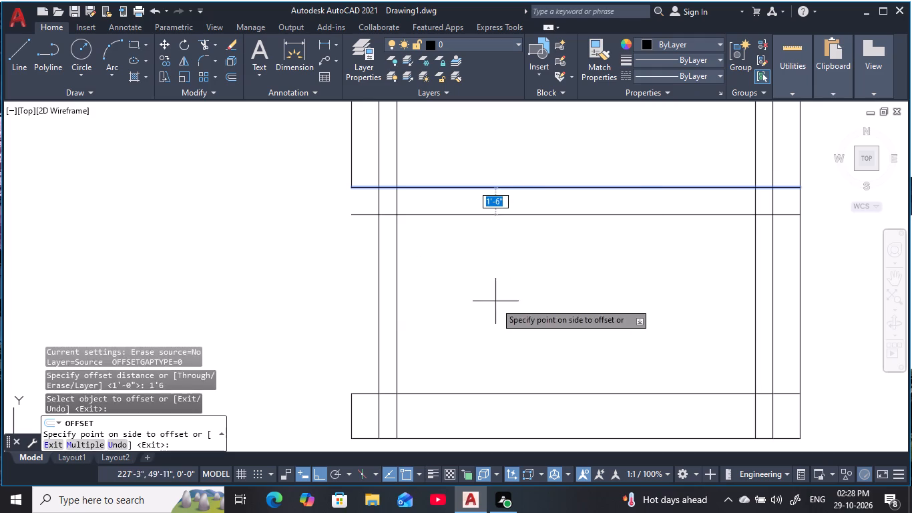
{"action": "left_click", "coordinate": [495, 311]}
{"action": "middle_click_drag", "start_coordinate": [483, 261], "coordinate": [470, 281]}
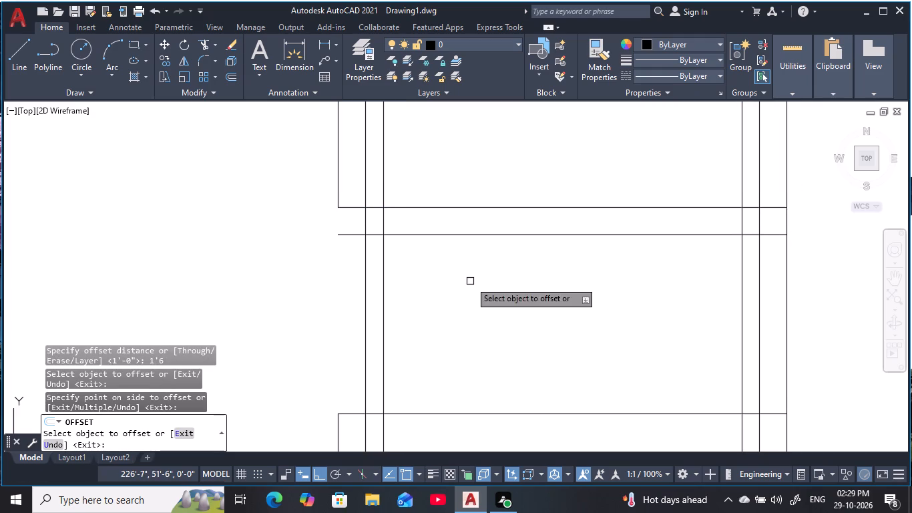
{"action": "key", "text": "Escape"}
{"action": "key", "text": "Escape"}
{"action": "key", "text": "Escape"}
{"action": "key", "text": "Escape"}
{"action": "key", "text": "Escape"}
{"action": "key", "text": "Escape"}
Offset the middle horizontal line 2" downward.
{"action": "middle_click_drag", "start_coordinate": [471, 249], "coordinate": [417, 275]}
{"action": "key", "text": "Escape"}
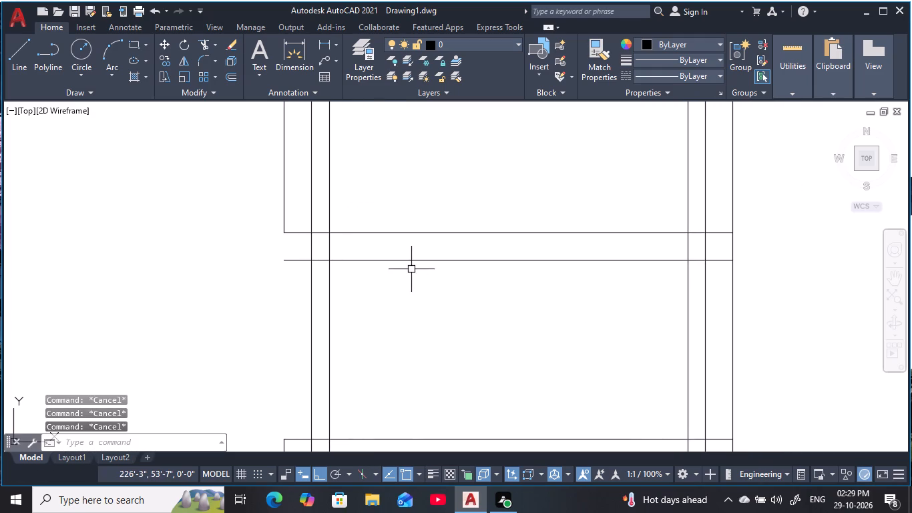
{"action": "type", "text": "o 2"}
{"action": "key", "text": "space"}
{"action": "left_click", "coordinate": [427, 230]}
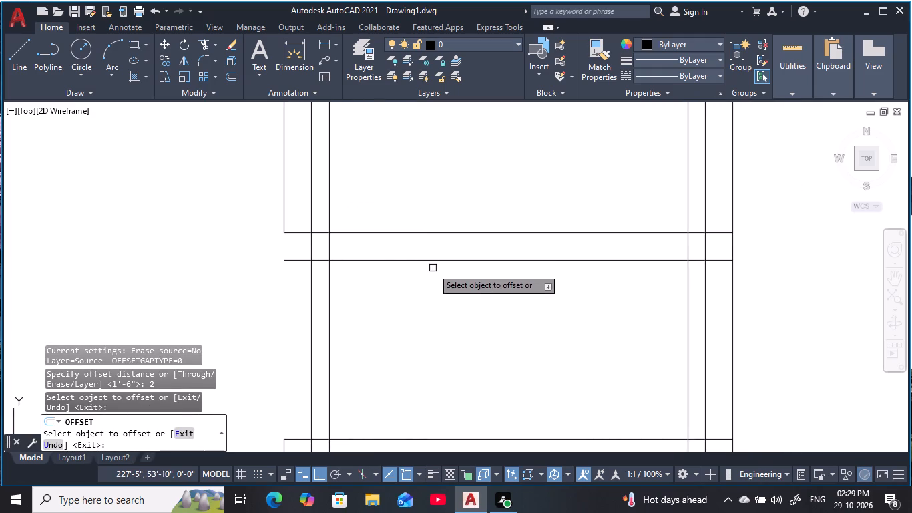
{"action": "left_click", "coordinate": [433, 220]}
{"action": "left_click", "coordinate": [433, 227]}
{"action": "left_click", "coordinate": [434, 234]}
{"action": "left_click", "coordinate": [437, 321]}
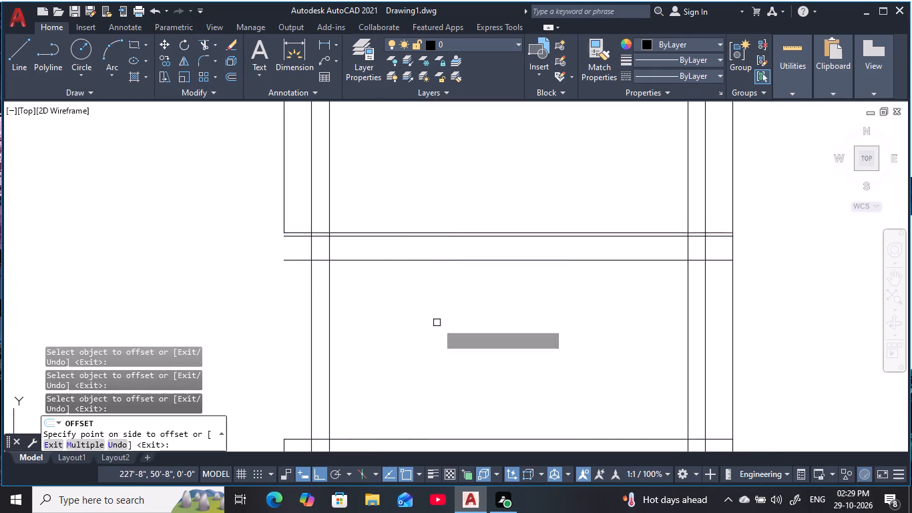
{"action": "key", "text": "Escape"}
{"action": "key", "text": "Escape"}
{"action": "key", "text": "Escape"}
{"action": "key", "text": "Escape"}
{"action": "key", "text": "Escape"}
{"action": "key", "text": "Escape"}
{"action": "key", "text": "Escape"}
{"action": "key", "text": "Escape"}
{"action": "key", "text": "Escape"}
{"action": "key", "text": "Escape"}
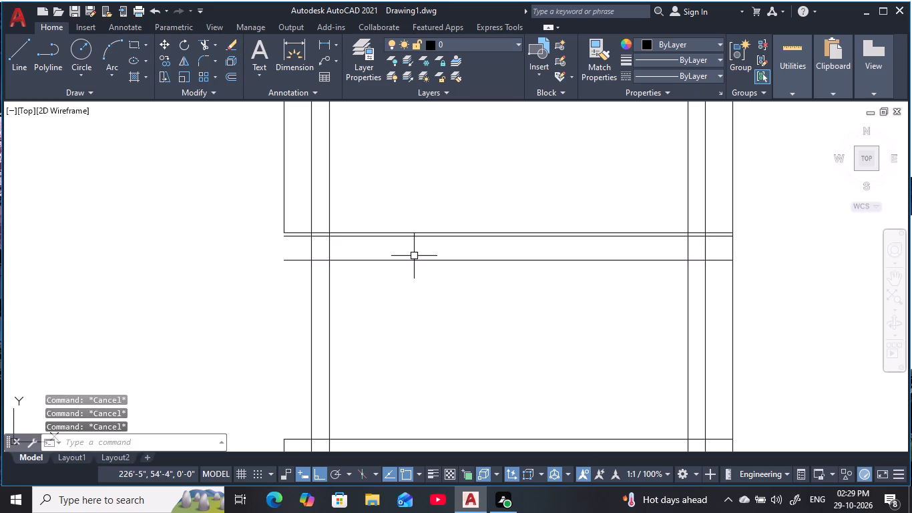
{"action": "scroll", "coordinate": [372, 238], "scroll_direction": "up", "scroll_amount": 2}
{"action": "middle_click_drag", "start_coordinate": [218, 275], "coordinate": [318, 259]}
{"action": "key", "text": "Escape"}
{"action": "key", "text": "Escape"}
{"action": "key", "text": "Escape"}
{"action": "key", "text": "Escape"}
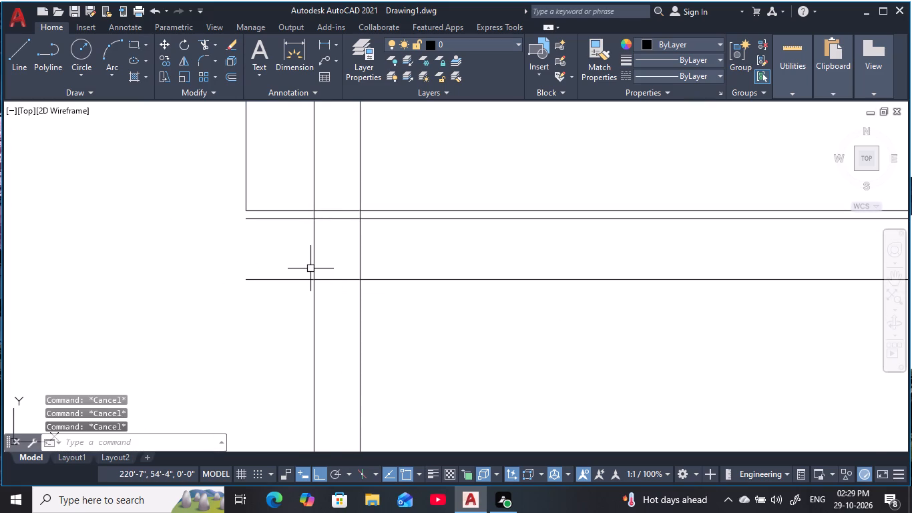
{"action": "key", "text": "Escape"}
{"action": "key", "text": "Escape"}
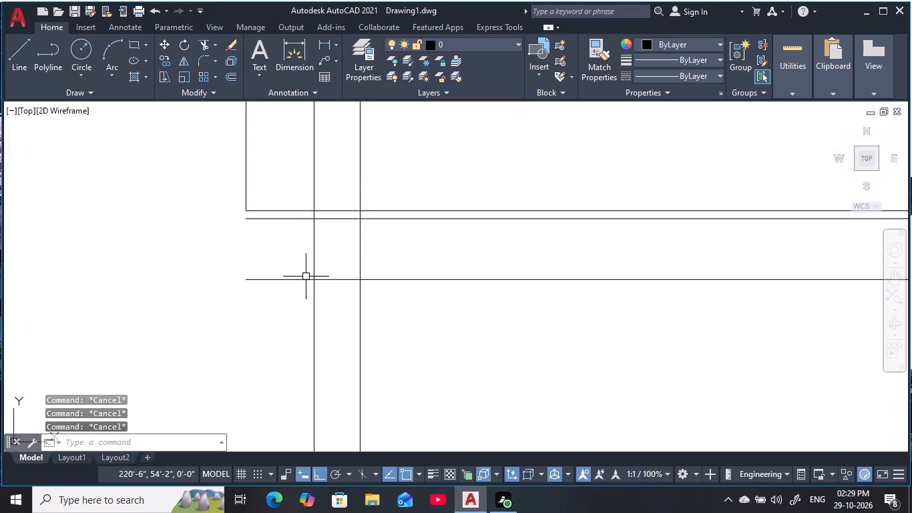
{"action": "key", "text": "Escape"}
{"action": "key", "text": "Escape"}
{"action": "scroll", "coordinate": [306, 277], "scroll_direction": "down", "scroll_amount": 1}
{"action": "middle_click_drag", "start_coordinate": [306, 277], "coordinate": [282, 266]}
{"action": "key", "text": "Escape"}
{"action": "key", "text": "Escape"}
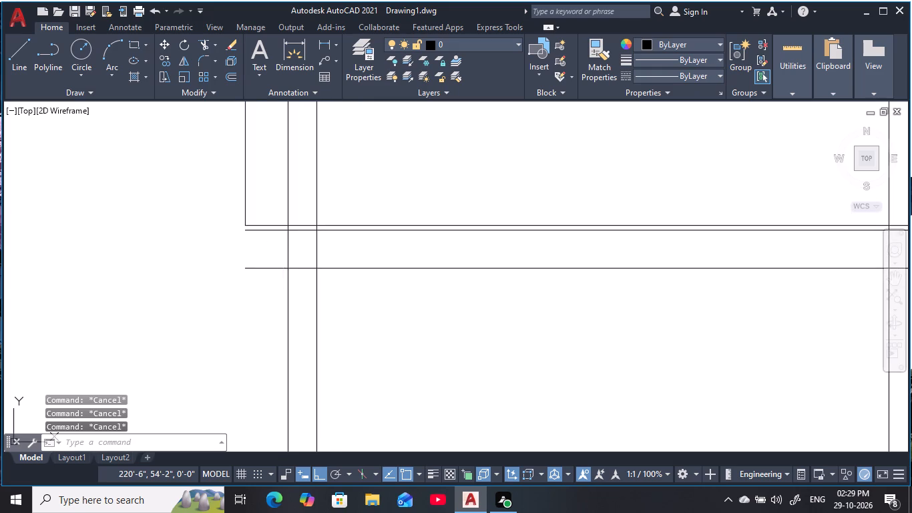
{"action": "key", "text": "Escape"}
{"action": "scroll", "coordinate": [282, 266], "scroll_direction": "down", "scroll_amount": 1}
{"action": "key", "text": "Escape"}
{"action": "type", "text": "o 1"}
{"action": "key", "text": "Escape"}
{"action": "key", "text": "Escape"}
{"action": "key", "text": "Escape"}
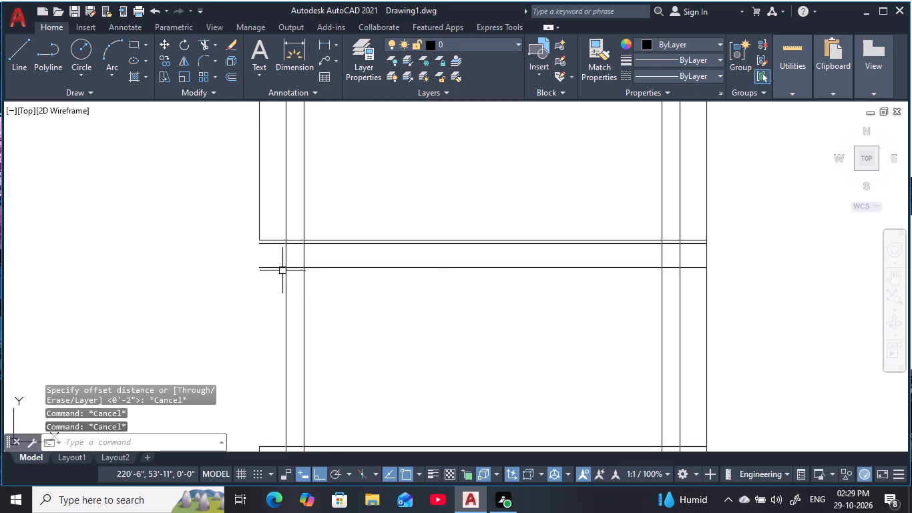
Offset the horizontal line lying 1'-6" below the middle line 2" upward.
{"action": "type", "text": "o 2"}
{"action": "key", "text": "space"}
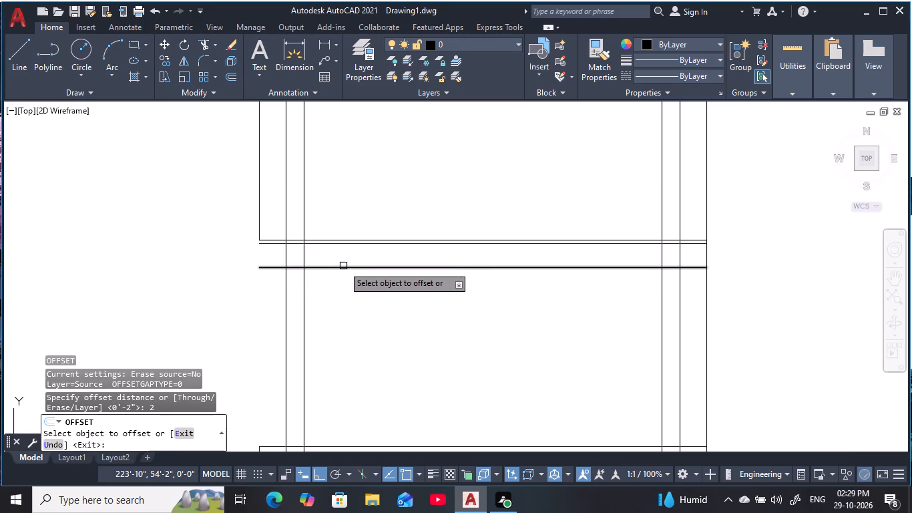
{"action": "left_click", "coordinate": [343, 266]}
{"action": "left_click", "coordinate": [350, 244]}
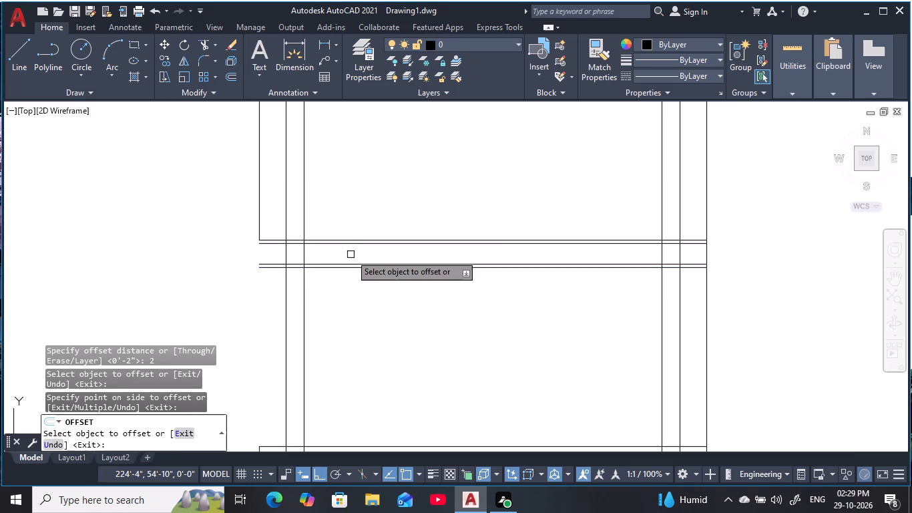
{"action": "key", "text": "Escape"}
{"action": "key", "text": "Escape"}
{"action": "key", "text": "Escape"}
{"action": "middle_click", "coordinate": [351, 254]}
{"action": "key", "text": "Escape"}
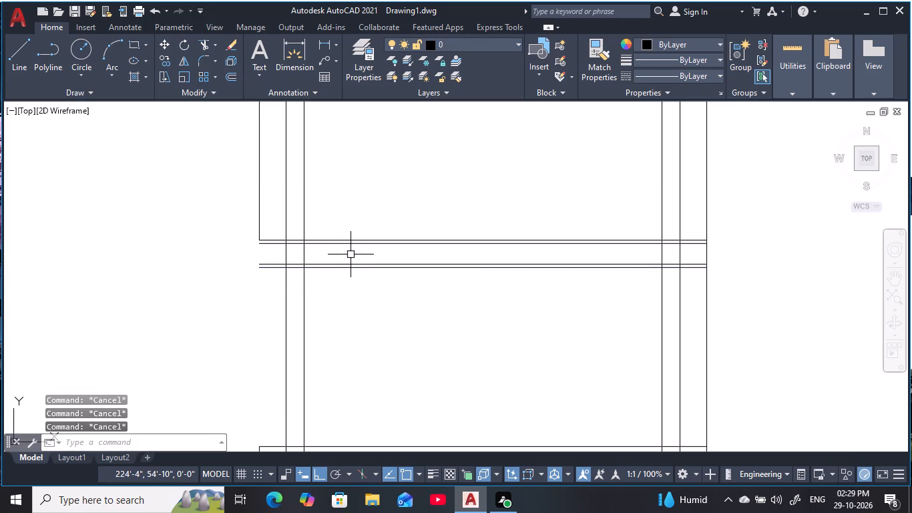
{"action": "key", "text": "Escape"}
{"action": "key", "text": "Escape"}
{"action": "key", "text": "Escape"}
{"action": "key", "text": "Escape"}
{"action": "key", "text": "Escape"}
{"action": "key", "text": "Escape"}
{"action": "key", "text": "Escape"}
{"action": "scroll", "coordinate": [268, 269], "scroll_direction": "up", "scroll_amount": 2}
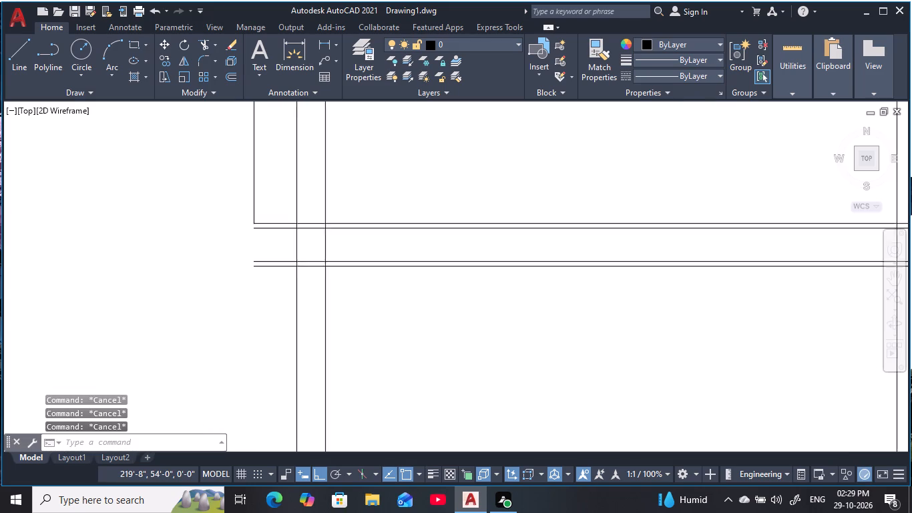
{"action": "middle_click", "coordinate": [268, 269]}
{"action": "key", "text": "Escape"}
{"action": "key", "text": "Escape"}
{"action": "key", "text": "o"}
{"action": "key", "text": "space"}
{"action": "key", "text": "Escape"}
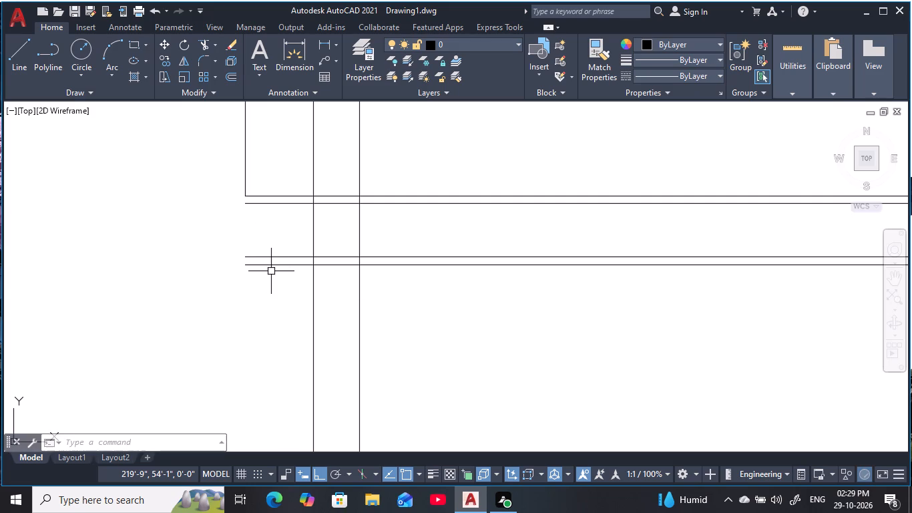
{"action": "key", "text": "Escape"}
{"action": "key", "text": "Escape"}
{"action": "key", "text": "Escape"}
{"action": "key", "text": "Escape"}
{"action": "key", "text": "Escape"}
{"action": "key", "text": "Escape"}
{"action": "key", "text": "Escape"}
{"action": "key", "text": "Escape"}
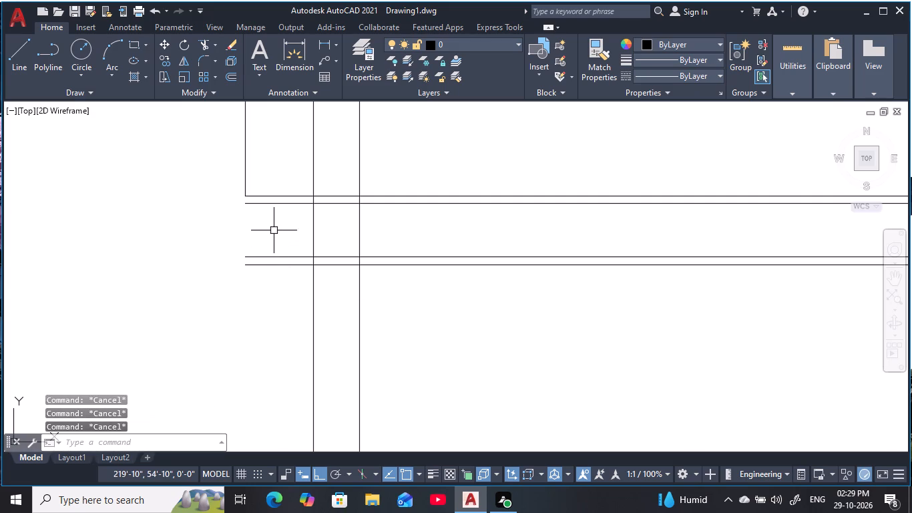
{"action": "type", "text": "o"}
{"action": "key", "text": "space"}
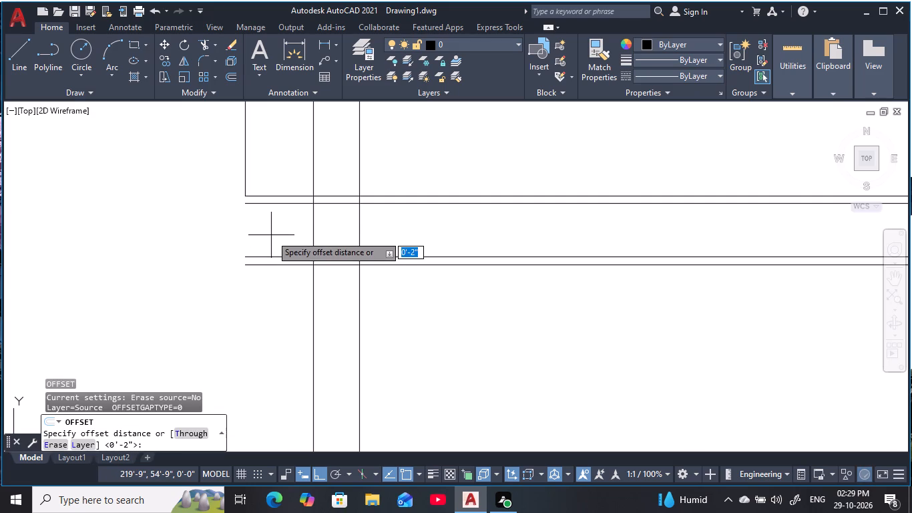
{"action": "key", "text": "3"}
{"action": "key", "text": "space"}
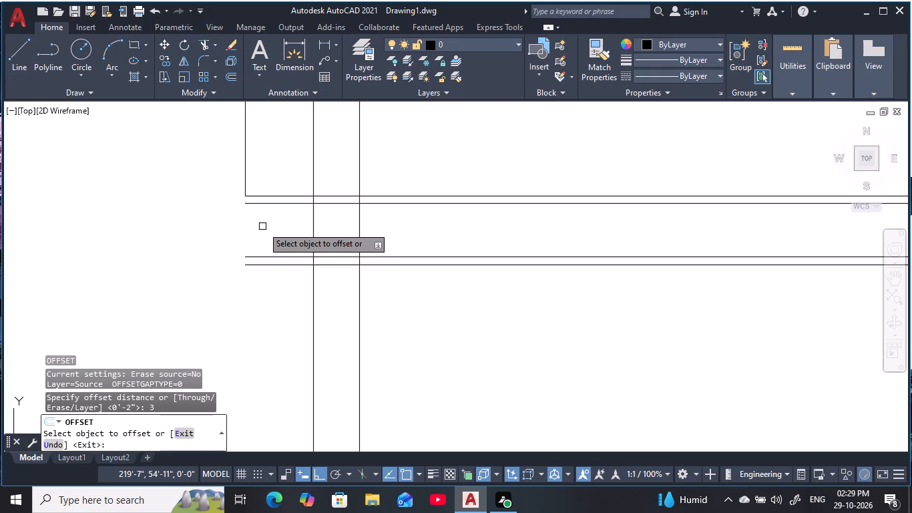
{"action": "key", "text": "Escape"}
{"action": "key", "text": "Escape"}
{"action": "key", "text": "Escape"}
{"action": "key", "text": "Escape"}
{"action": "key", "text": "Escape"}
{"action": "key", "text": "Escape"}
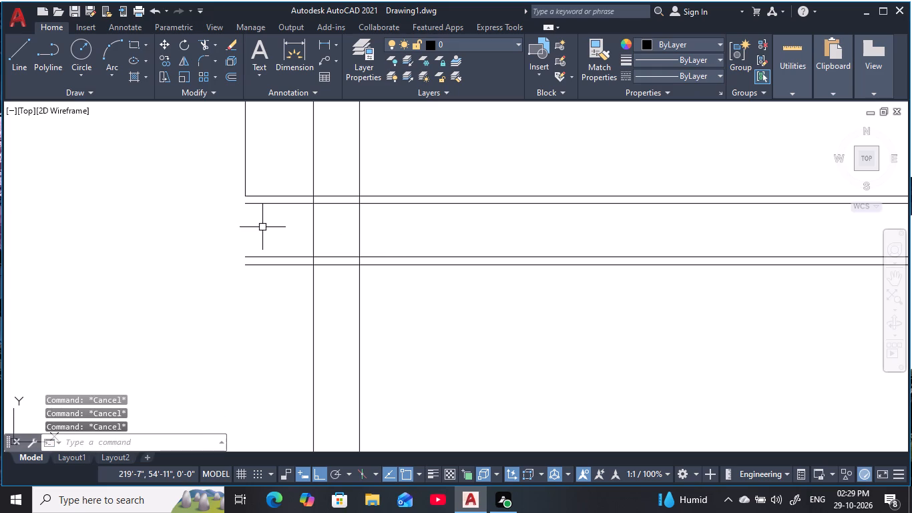
Offset the leftmost inner vertical line 6" to the left, toward the outer vertical edge.
{"action": "type", "text": "o"}
{"action": "key", "text": "space"}
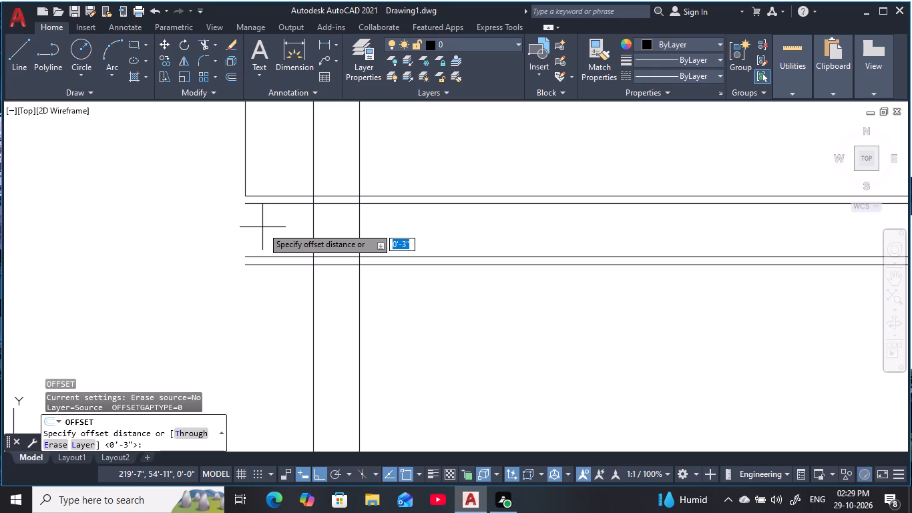
{"action": "type", "text": "6"}
{"action": "key", "text": "space"}
{"action": "left_click", "coordinate": [311, 263]}
{"action": "left_click", "coordinate": [254, 285]}
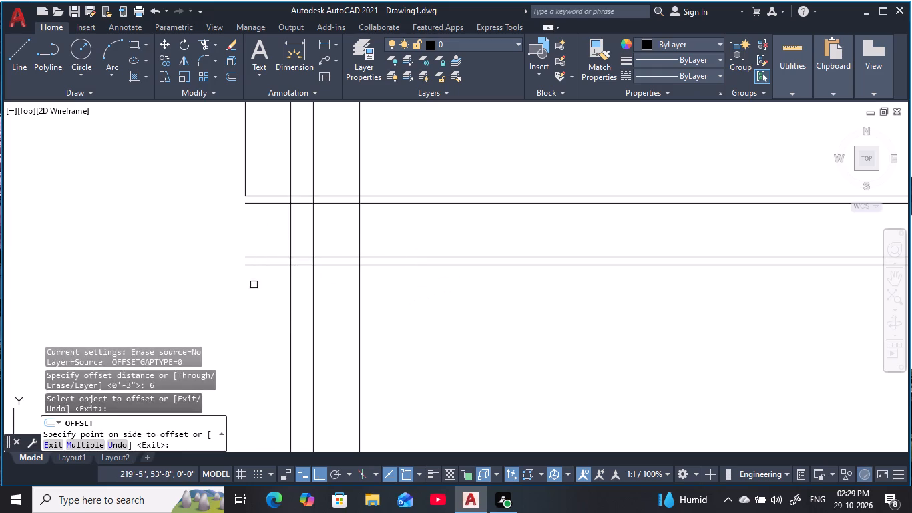
{"action": "key", "text": "Escape"}
{"action": "key", "text": "Escape"}
{"action": "key", "text": "Escape"}
{"action": "key", "text": "Escape"}
Trim the new vertical line between the two horizontal pairs and below the lower pair, keeping the short piece inside the lower pair.
{"action": "type", "text": "tr"}
{"action": "key", "text": "space"}
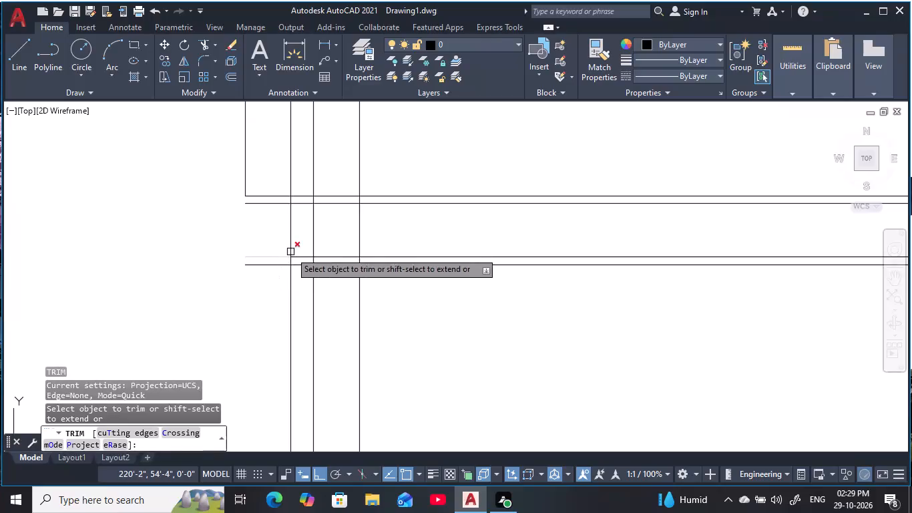
{"action": "left_click_drag", "start_coordinate": [300, 242], "coordinate": [282, 245]}
{"action": "left_click_drag", "start_coordinate": [302, 295], "coordinate": [272, 312]}
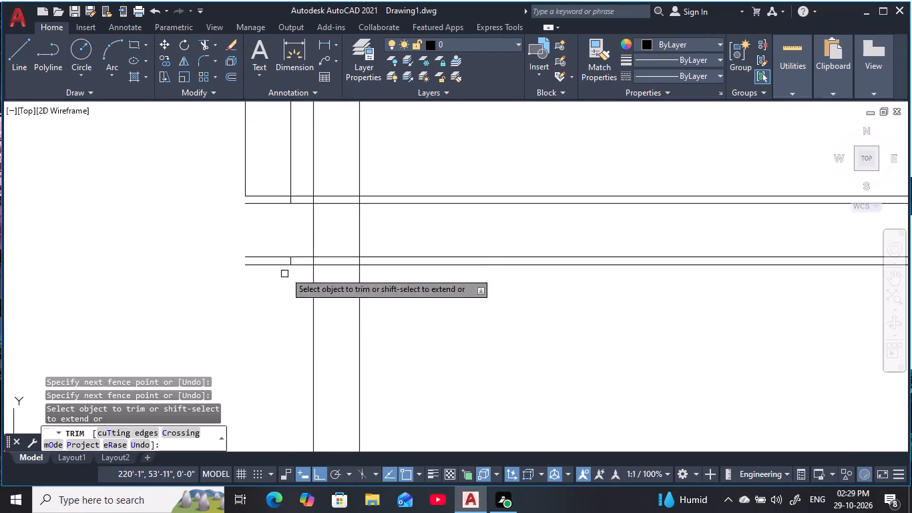
{"action": "middle_click_drag", "start_coordinate": [284, 223], "coordinate": [292, 237]}
{"action": "key", "text": "Escape"}
{"action": "key", "text": "Escape"}
{"action": "key", "text": "Escape"}
{"action": "key", "text": "Escape"}
Erase the remaining upper portion of the trimmed vertical line, above the upper horizontal pair.
{"action": "left_click", "coordinate": [311, 196]}
{"action": "left_click", "coordinate": [297, 181]}
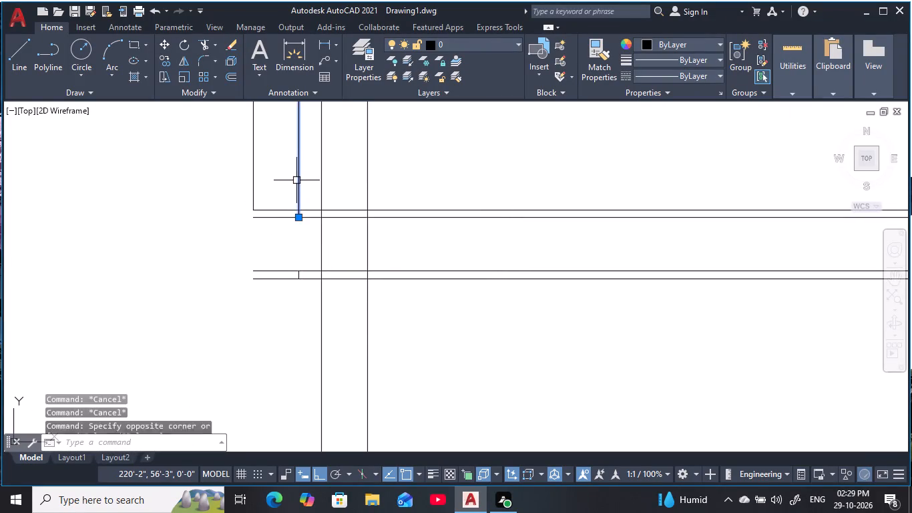
{"action": "type", "text": "e"}
{"action": "key", "text": "space"}
{"action": "key", "text": "Escape"}
{"action": "key", "text": "Escape"}
{"action": "key", "text": "Escape"}
{"action": "key", "text": "Escape"}
{"action": "key", "text": "Escape"}
{"action": "key", "text": "Escape"}
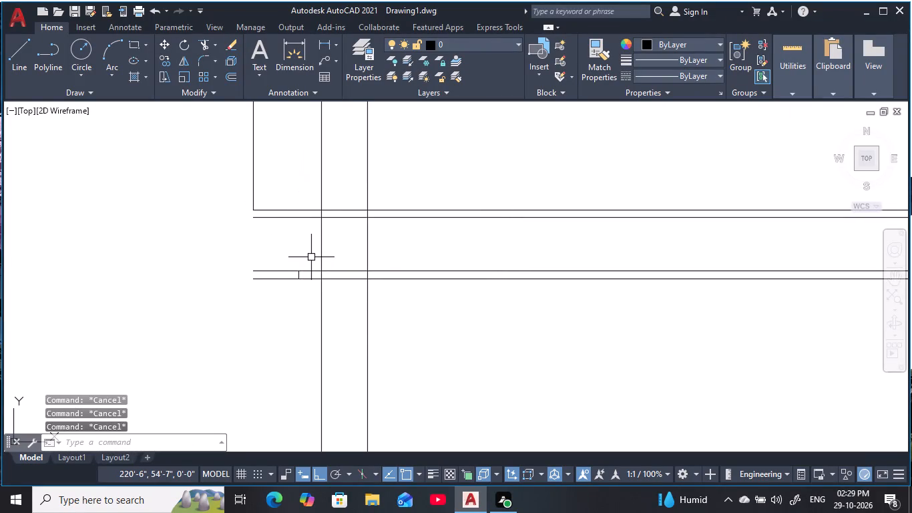
{"action": "key", "text": "Escape"}
{"action": "key", "text": "Escape"}
{"action": "key", "text": "Escape"}
{"action": "key", "text": "Escape"}
{"action": "key", "text": "Escape"}
{"action": "key", "text": "Escape"}
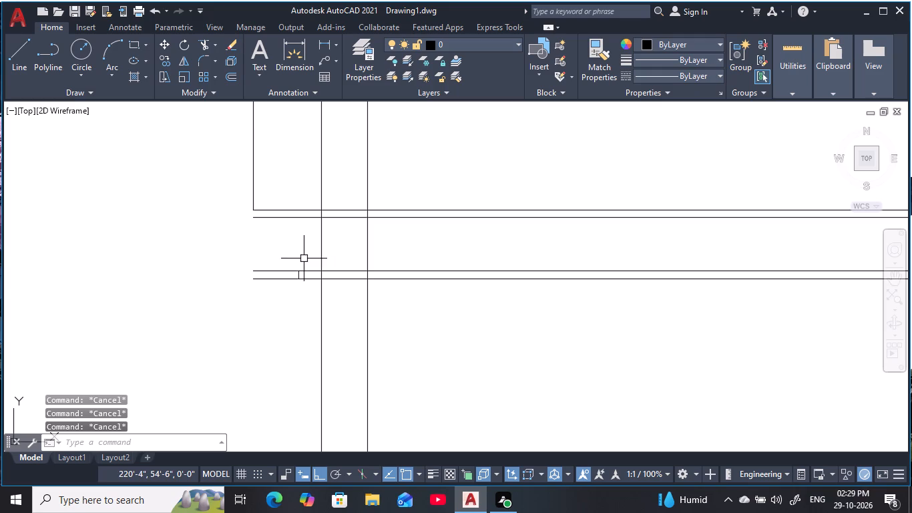
Trim the left ends of both lower horizontal lines back to the short vertical piece that closes the pair.
{"action": "type", "text": "tr"}
{"action": "key", "text": "space"}
{"action": "left_click_drag", "start_coordinate": [288, 306], "coordinate": [288, 302]}
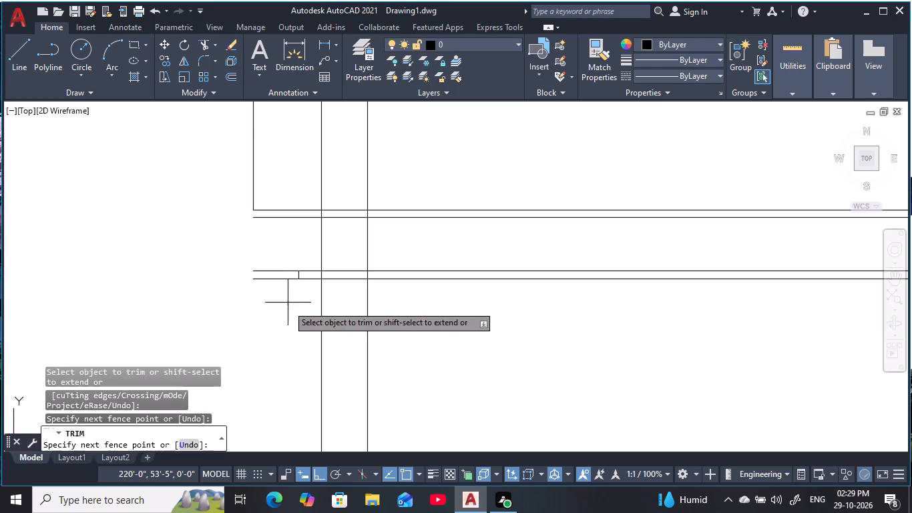
{"action": "left_click_drag", "start_coordinate": [288, 302], "coordinate": [265, 256]}
{"action": "key", "text": "Escape"}
{"action": "key", "text": "Escape"}
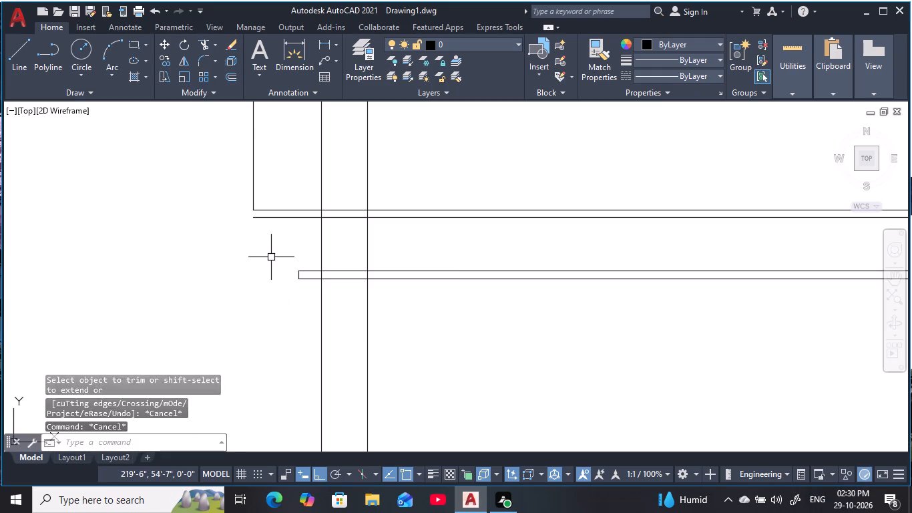
{"action": "key", "text": "Escape"}
{"action": "key", "text": "Escape"}
{"action": "key", "text": "Escape"}
{"action": "key", "text": "Escape"}
{"action": "key", "text": "Escape"}
{"action": "key", "text": "Escape"}
{"action": "key", "text": "Escape"}
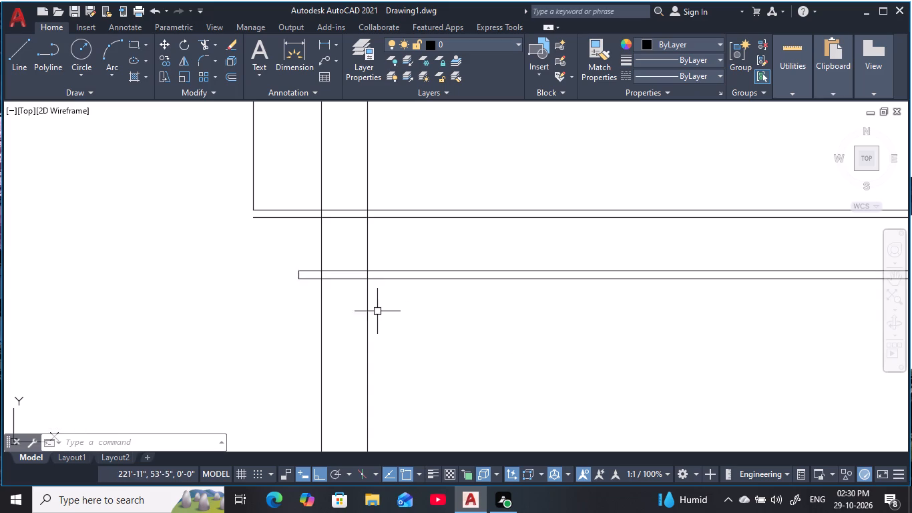
{"action": "key", "text": "Escape"}
{"action": "key", "text": "Escape"}
{"action": "key", "text": "Escape"}
{"action": "key", "text": "Escape"}
{"action": "key", "text": "Escape"}
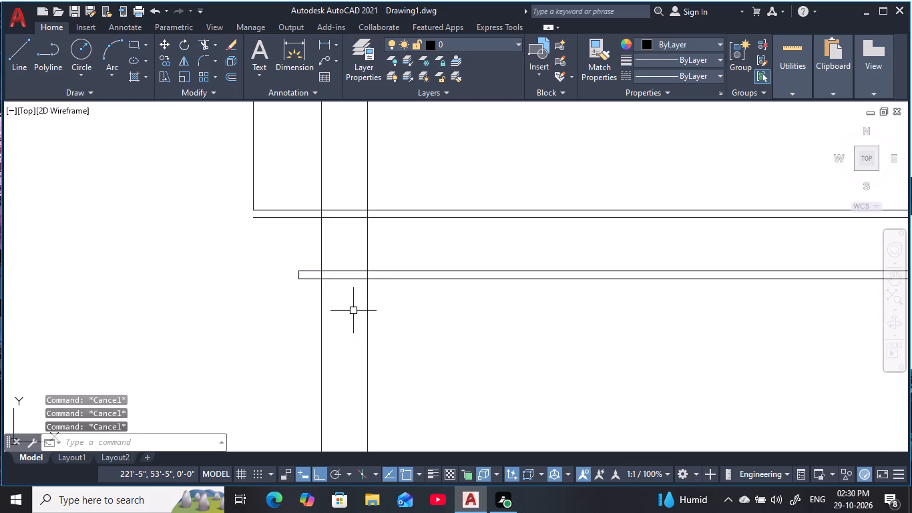
Offset the leftmost inner vertical line 3" to the right.
{"action": "middle_click_drag", "start_coordinate": [343, 309], "coordinate": [355, 316]}
{"action": "key", "text": "Escape"}
{"action": "key", "text": "o"}
{"action": "key", "text": "space"}
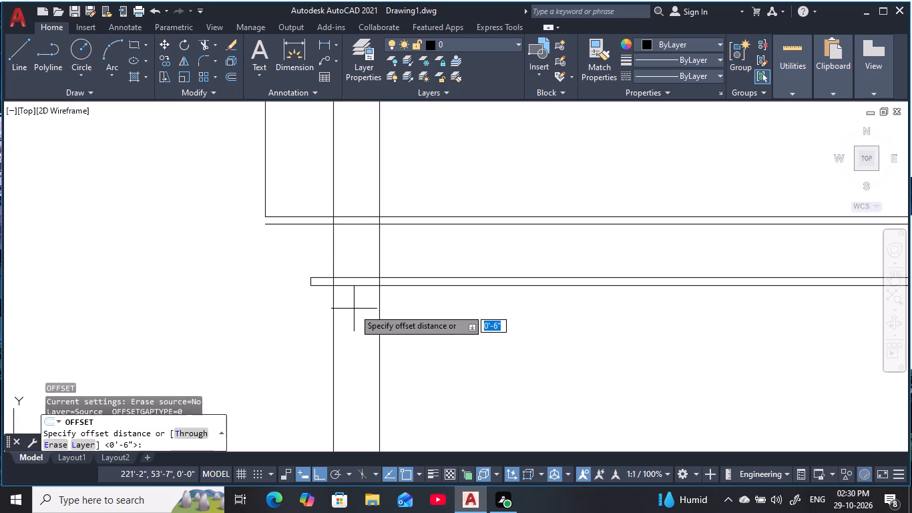
{"action": "type", "text": "3"}
{"action": "key", "text": "space"}
{"action": "left_click", "coordinate": [332, 315]}
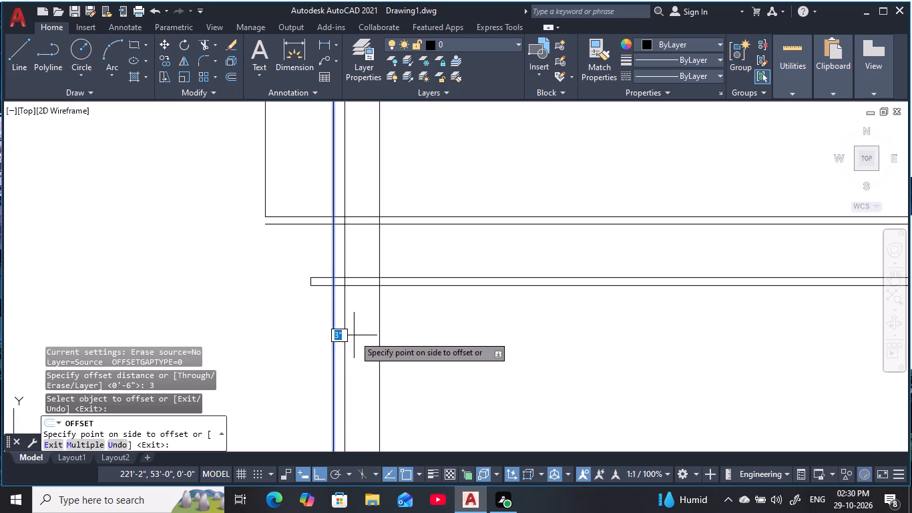
{"action": "left_click", "coordinate": [354, 335]}
{"action": "key", "text": "Escape"}
{"action": "key", "text": "Escape"}
{"action": "key", "text": "Escape"}
{"action": "key", "text": "Escape"}
{"action": "key", "text": "Escape"}
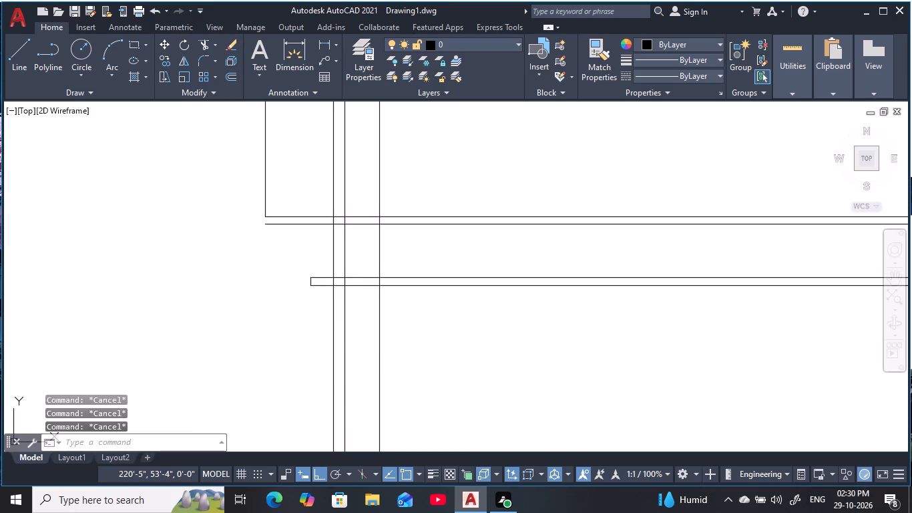
{"action": "key", "text": "Escape"}
{"action": "key", "text": "Escape"}
{"action": "key", "text": "Escape"}
{"action": "key", "text": "Escape"}
{"action": "key", "text": "Escape"}
{"action": "key", "text": "Escape"}
{"action": "key", "text": "Escape"}
{"action": "key", "text": "Escape"}
{"action": "key", "text": "Escape"}
{"action": "key", "text": "Escape"}
{"action": "key", "text": "Escape"}
{"action": "key", "text": "Escape"}
{"action": "key", "text": "Escape"}
{"action": "key", "text": "Escape"}
{"action": "key", "text": "Escape"}
{"action": "key", "text": "Escape"}
{"action": "key", "text": "Escape"}
{"action": "key", "text": "Escape"}
Trim the two vertical lines spaced 3" apart in the gap between the horizontal pairs and inside the upper pair.
{"action": "type", "text": "tr"}
{"action": "key", "text": "space"}
{"action": "left_click_drag", "start_coordinate": [356, 265], "coordinate": [308, 263]}
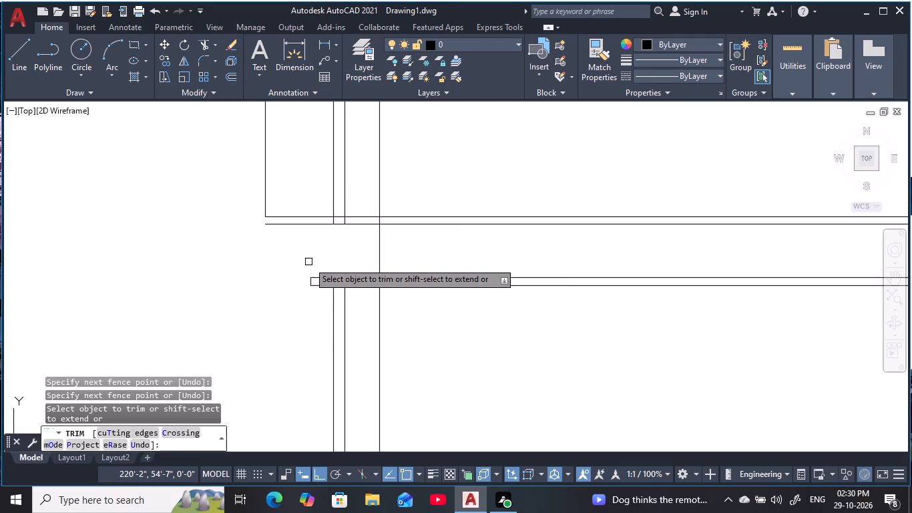
{"action": "scroll", "coordinate": [355, 209], "scroll_direction": "up", "scroll_amount": 3}
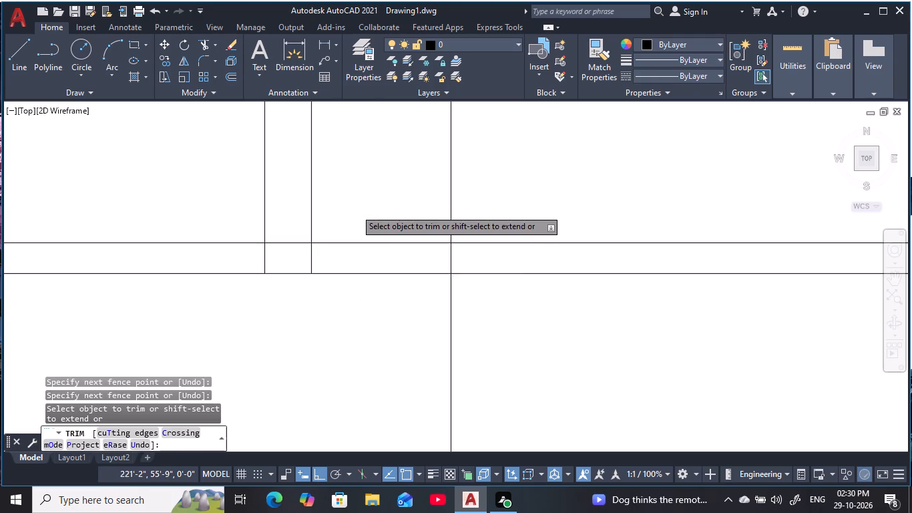
{"action": "left_click_drag", "start_coordinate": [328, 252], "coordinate": [254, 261]}
{"action": "scroll", "coordinate": [280, 335], "scroll_direction": "down", "scroll_amount": 4}
{"action": "middle_click_drag", "start_coordinate": [284, 341], "coordinate": [294, 319]}
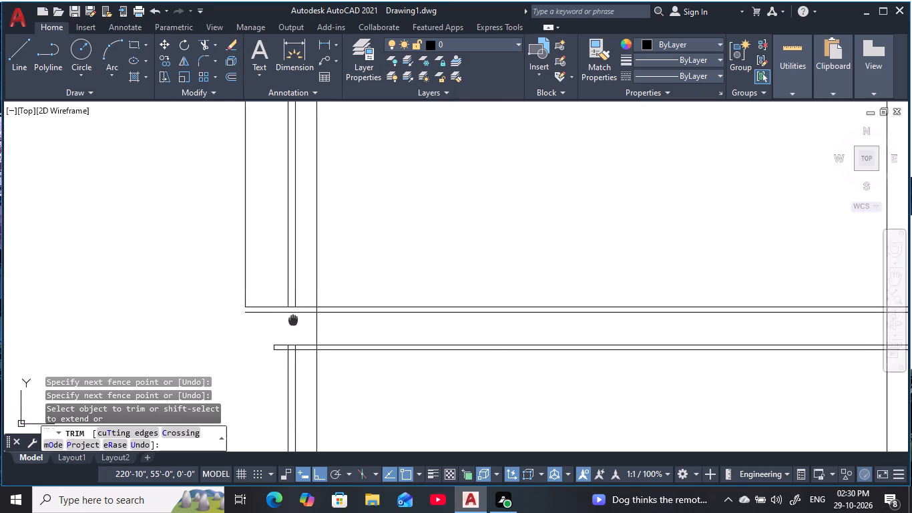
{"action": "middle_click_drag", "start_coordinate": [294, 319], "coordinate": [298, 313]}
{"action": "scroll", "coordinate": [296, 315], "scroll_direction": "up", "scroll_amount": 1}
{"action": "middle_click_drag", "start_coordinate": [296, 315], "coordinate": [313, 301]}
{"action": "key", "text": "Escape"}
{"action": "key", "text": "Escape"}
{"action": "key", "text": "Escape"}
{"action": "key", "text": "Escape"}
{"action": "key", "text": "Escape"}
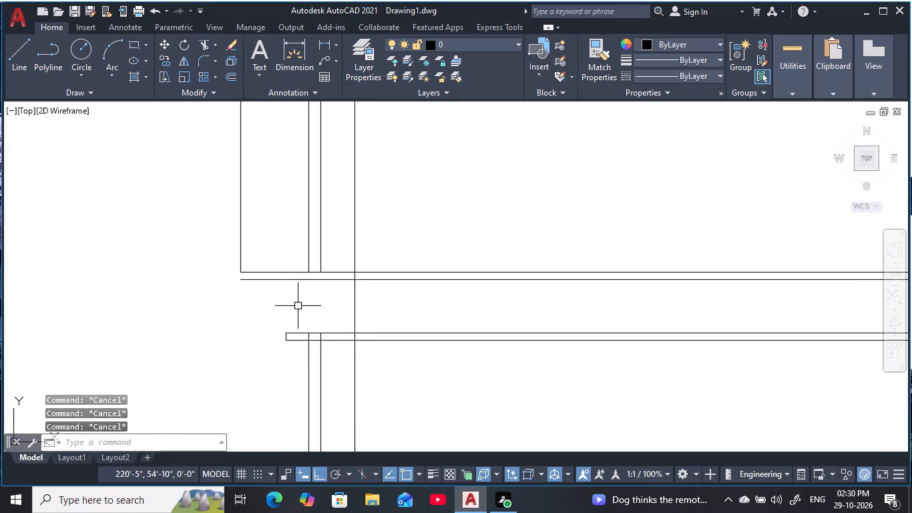
{"action": "key", "text": "Escape"}
{"action": "key", "text": "Escape"}
{"action": "key", "text": "Escape"}
{"action": "key", "text": "Escape"}
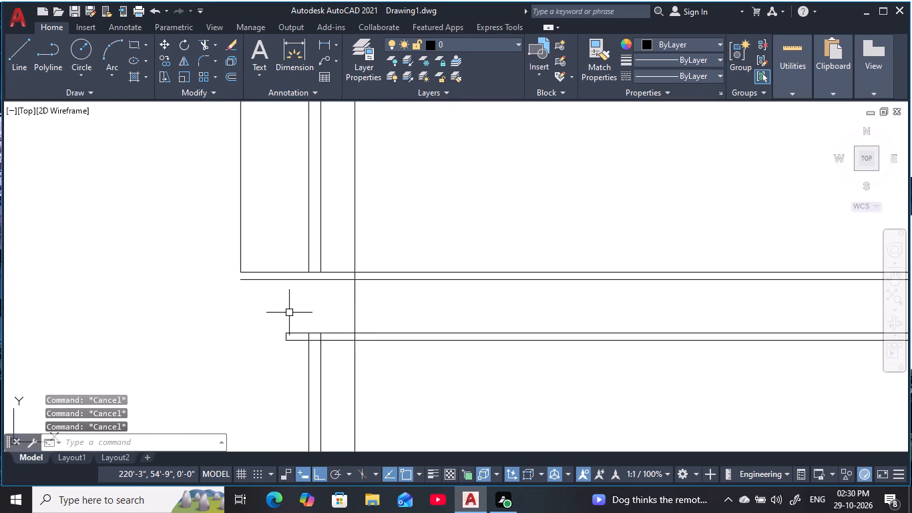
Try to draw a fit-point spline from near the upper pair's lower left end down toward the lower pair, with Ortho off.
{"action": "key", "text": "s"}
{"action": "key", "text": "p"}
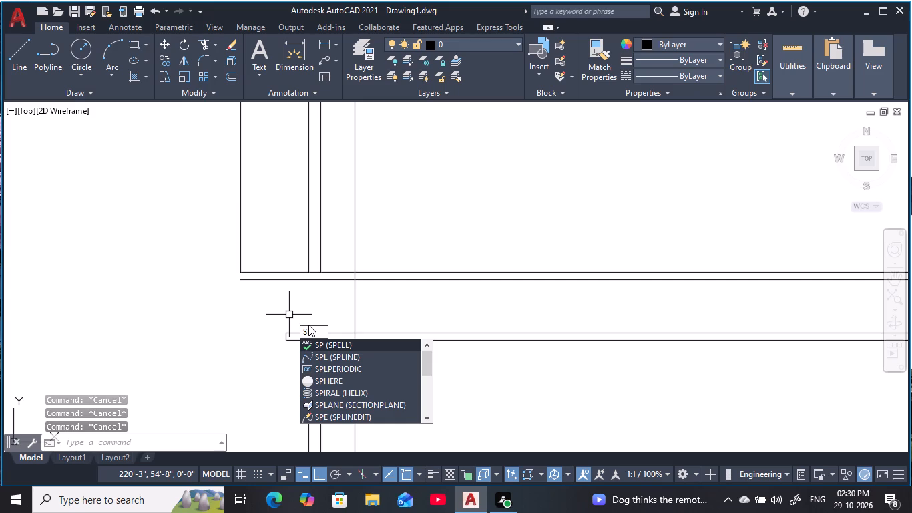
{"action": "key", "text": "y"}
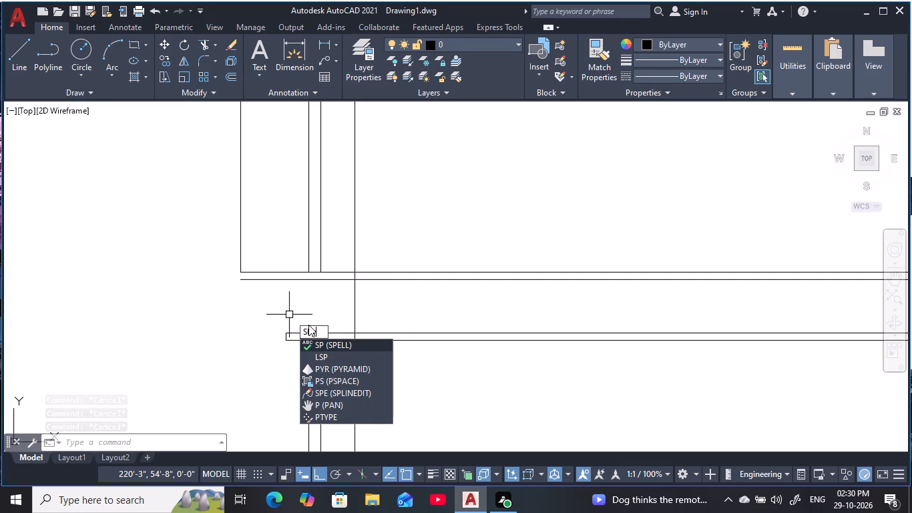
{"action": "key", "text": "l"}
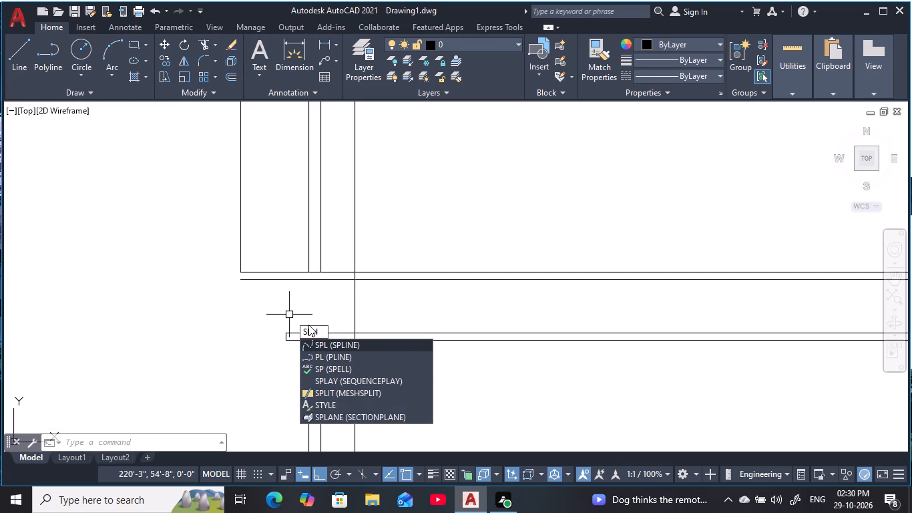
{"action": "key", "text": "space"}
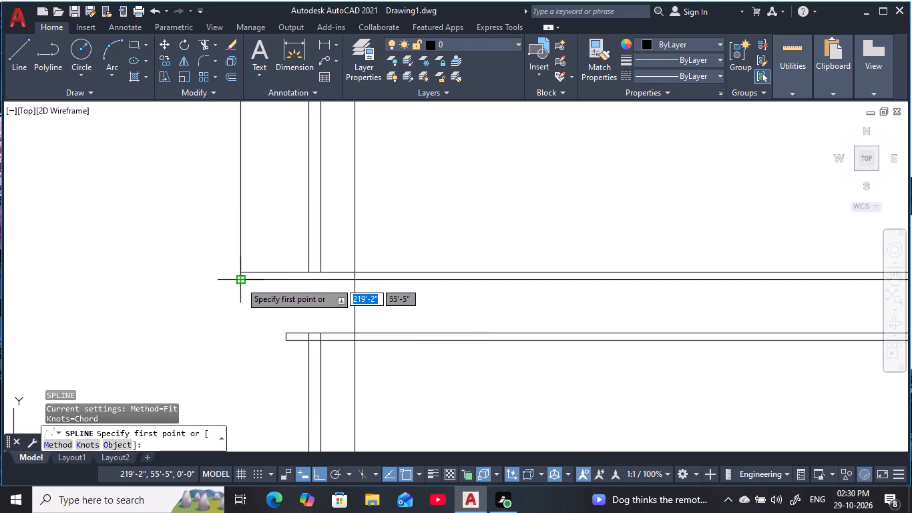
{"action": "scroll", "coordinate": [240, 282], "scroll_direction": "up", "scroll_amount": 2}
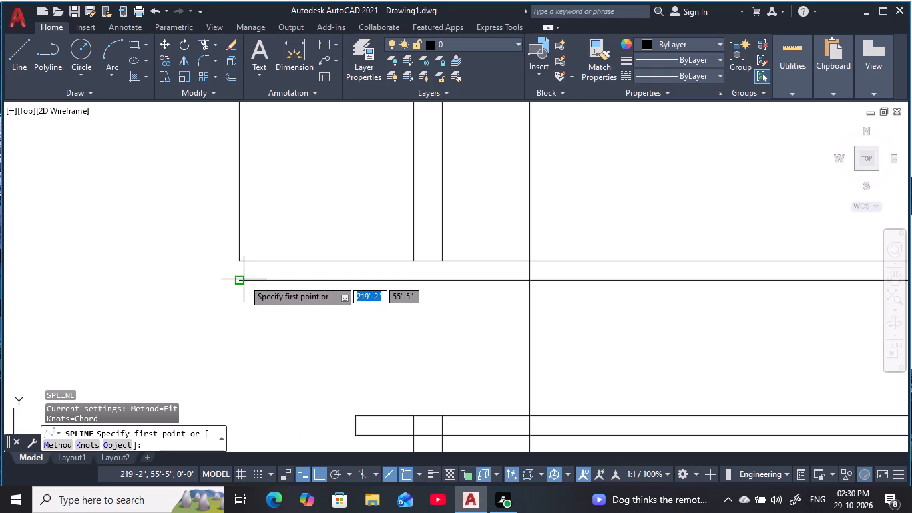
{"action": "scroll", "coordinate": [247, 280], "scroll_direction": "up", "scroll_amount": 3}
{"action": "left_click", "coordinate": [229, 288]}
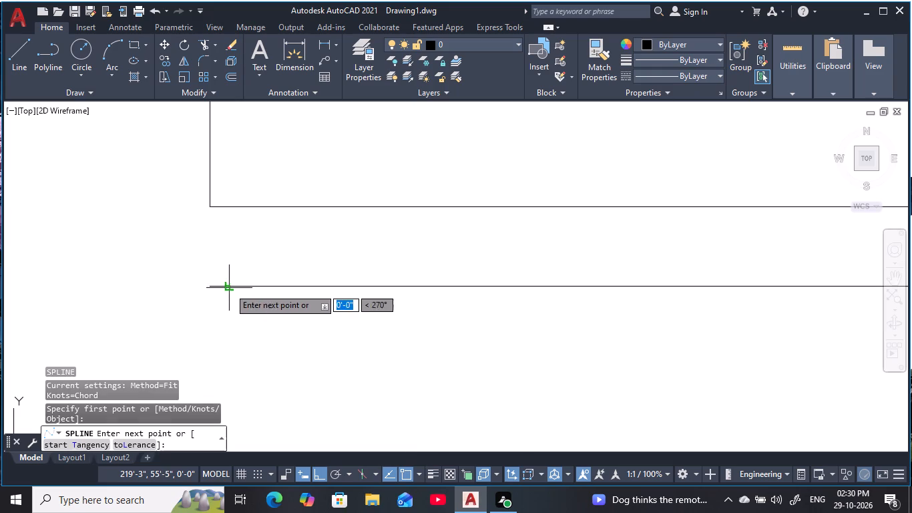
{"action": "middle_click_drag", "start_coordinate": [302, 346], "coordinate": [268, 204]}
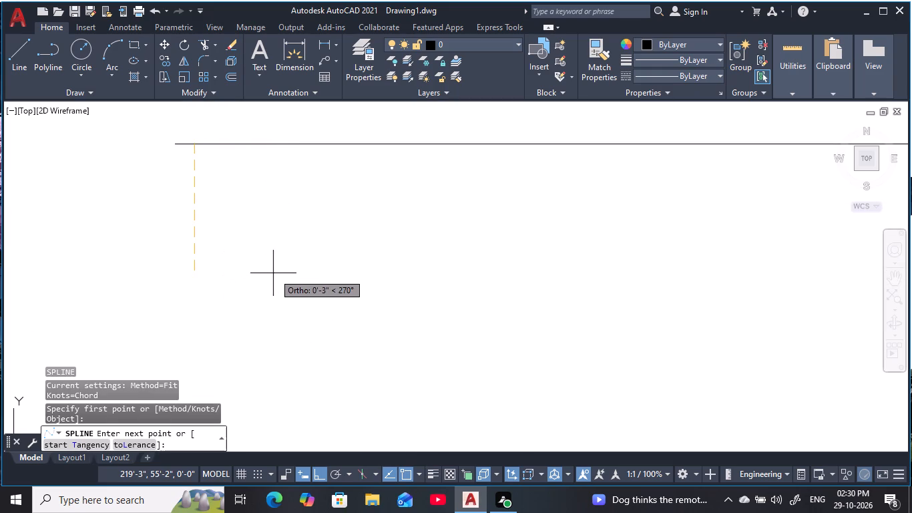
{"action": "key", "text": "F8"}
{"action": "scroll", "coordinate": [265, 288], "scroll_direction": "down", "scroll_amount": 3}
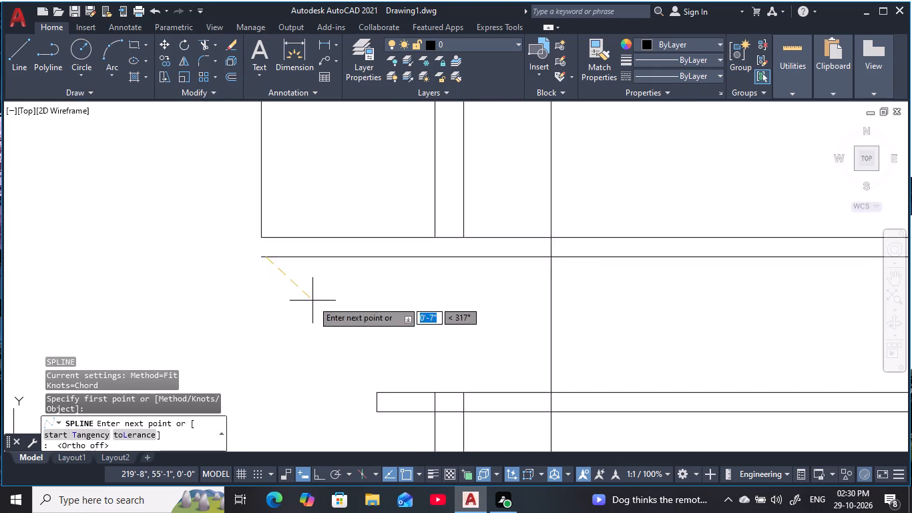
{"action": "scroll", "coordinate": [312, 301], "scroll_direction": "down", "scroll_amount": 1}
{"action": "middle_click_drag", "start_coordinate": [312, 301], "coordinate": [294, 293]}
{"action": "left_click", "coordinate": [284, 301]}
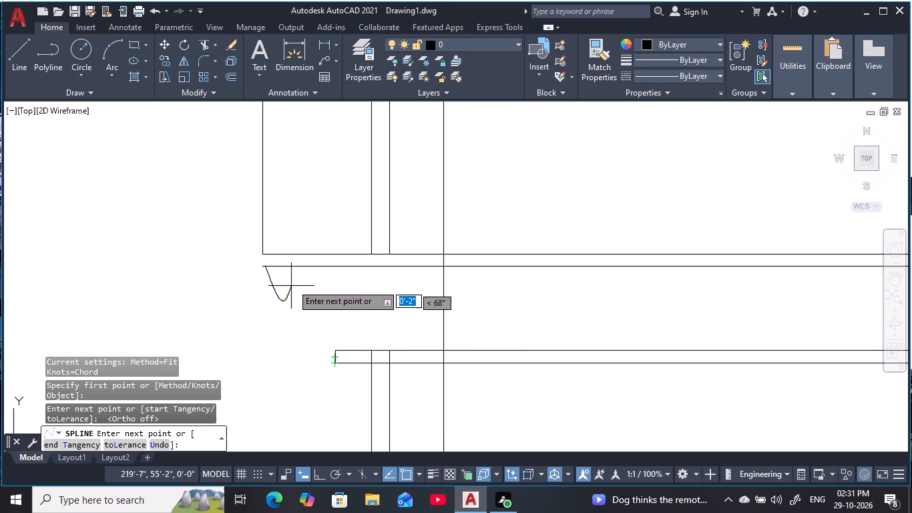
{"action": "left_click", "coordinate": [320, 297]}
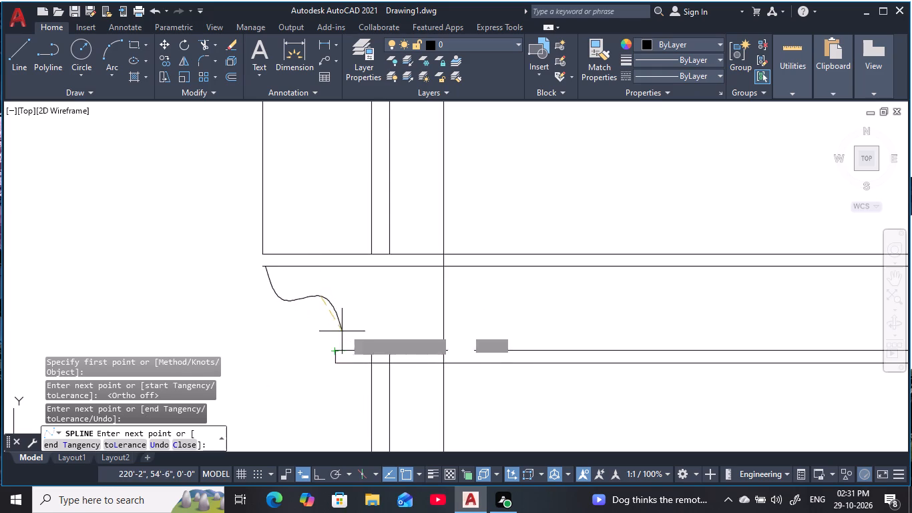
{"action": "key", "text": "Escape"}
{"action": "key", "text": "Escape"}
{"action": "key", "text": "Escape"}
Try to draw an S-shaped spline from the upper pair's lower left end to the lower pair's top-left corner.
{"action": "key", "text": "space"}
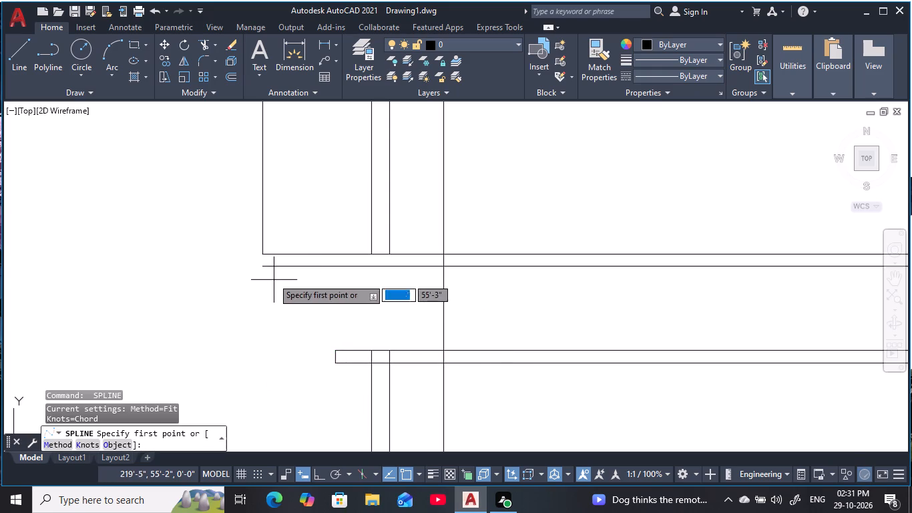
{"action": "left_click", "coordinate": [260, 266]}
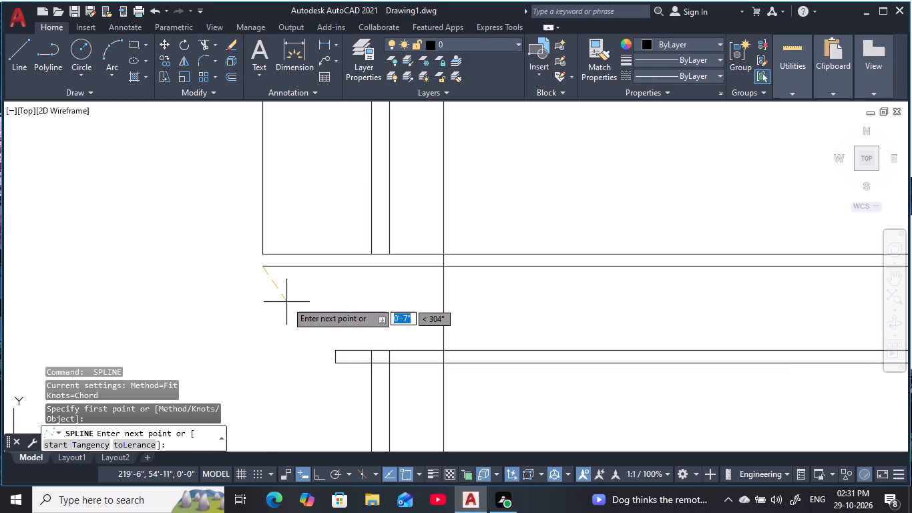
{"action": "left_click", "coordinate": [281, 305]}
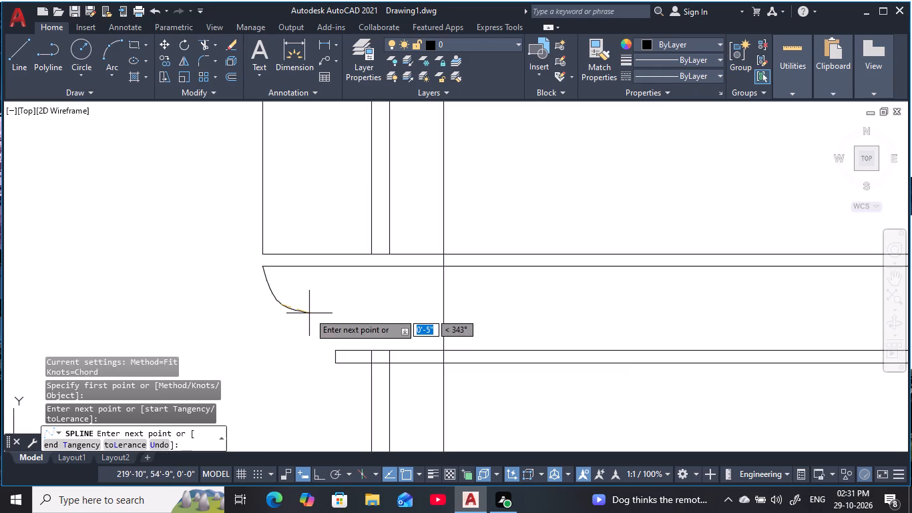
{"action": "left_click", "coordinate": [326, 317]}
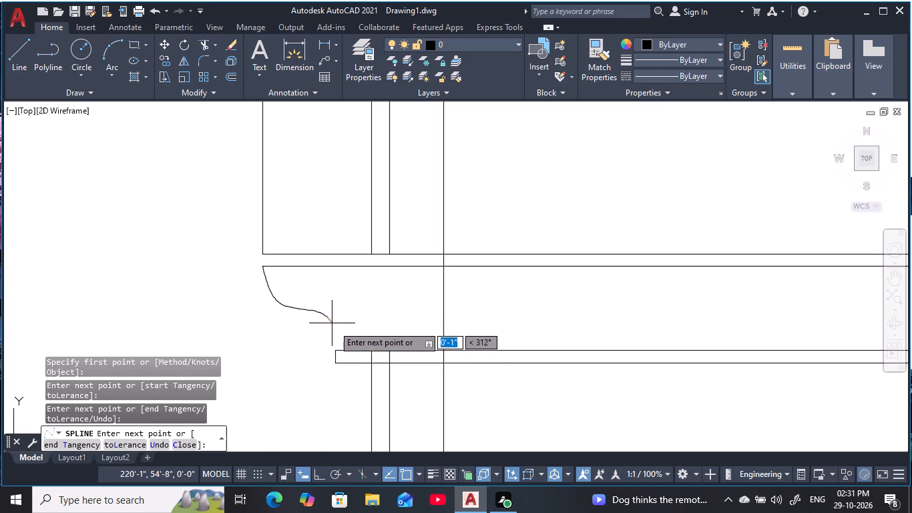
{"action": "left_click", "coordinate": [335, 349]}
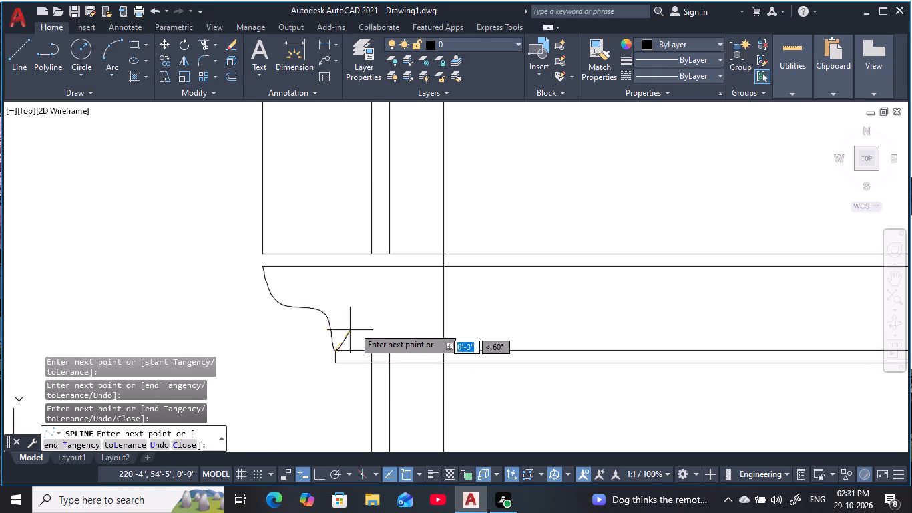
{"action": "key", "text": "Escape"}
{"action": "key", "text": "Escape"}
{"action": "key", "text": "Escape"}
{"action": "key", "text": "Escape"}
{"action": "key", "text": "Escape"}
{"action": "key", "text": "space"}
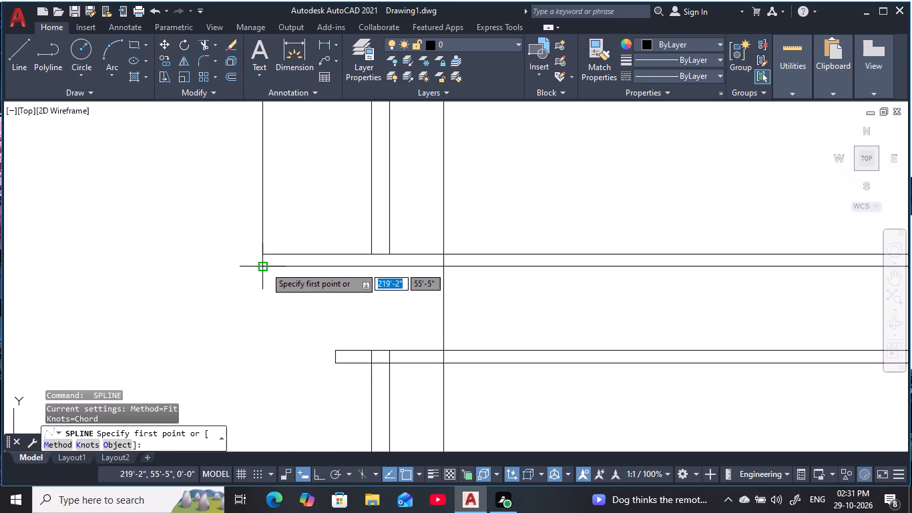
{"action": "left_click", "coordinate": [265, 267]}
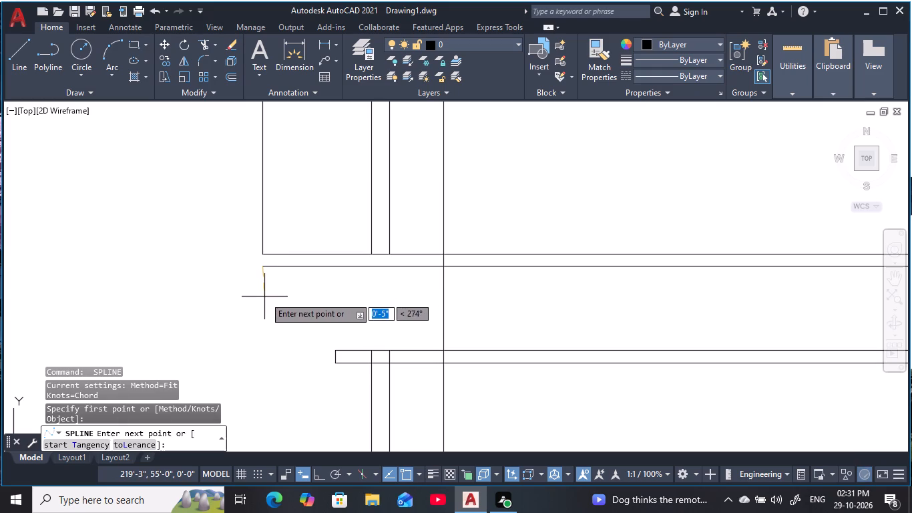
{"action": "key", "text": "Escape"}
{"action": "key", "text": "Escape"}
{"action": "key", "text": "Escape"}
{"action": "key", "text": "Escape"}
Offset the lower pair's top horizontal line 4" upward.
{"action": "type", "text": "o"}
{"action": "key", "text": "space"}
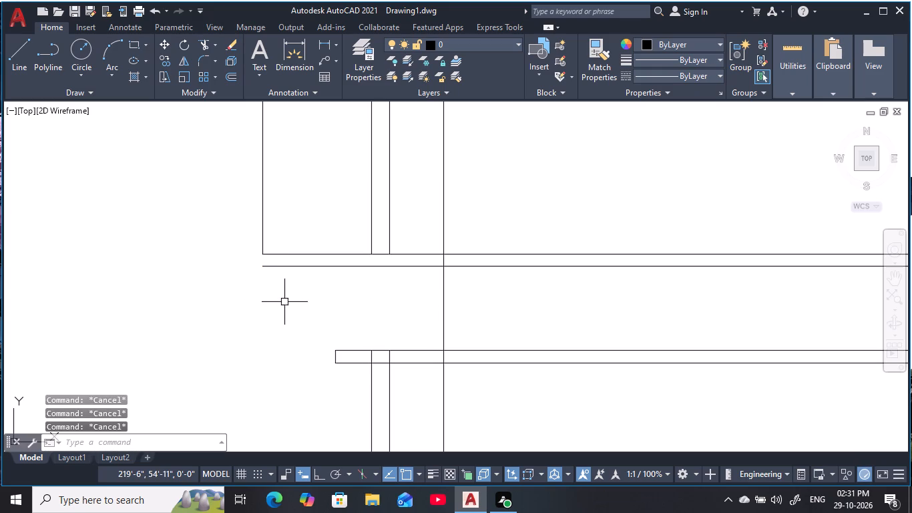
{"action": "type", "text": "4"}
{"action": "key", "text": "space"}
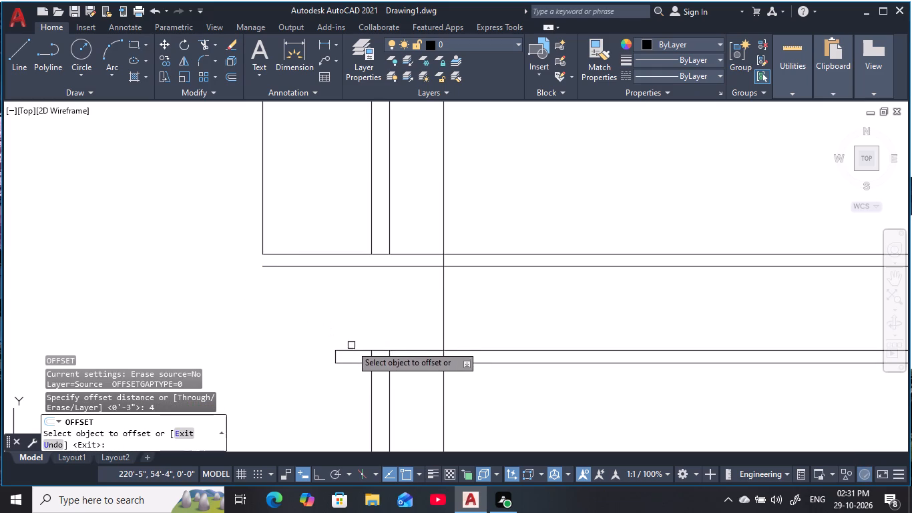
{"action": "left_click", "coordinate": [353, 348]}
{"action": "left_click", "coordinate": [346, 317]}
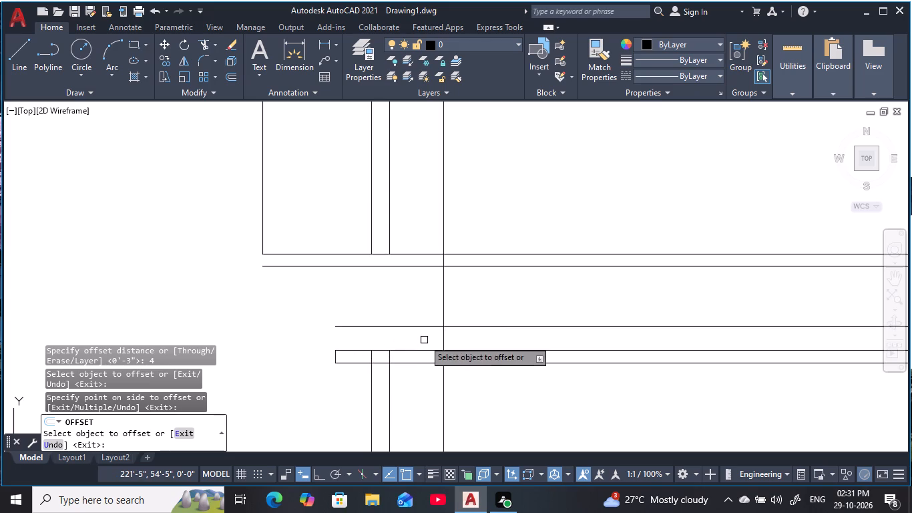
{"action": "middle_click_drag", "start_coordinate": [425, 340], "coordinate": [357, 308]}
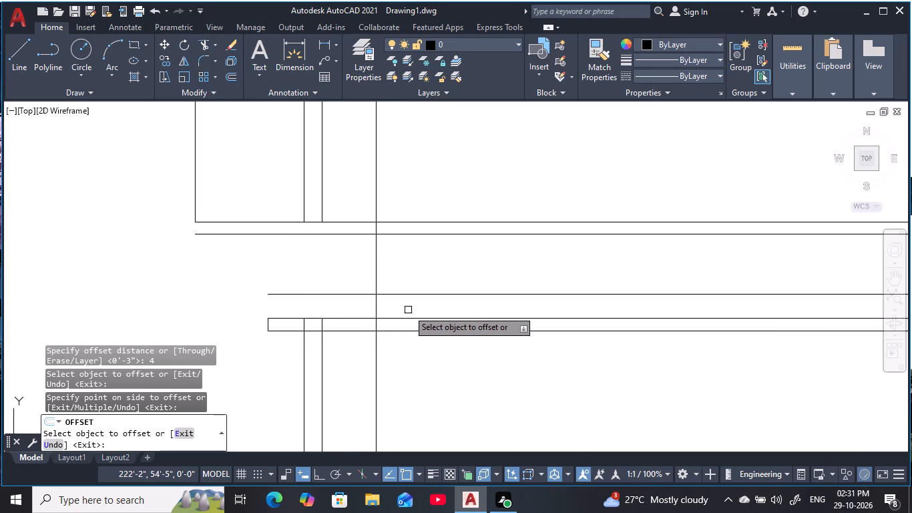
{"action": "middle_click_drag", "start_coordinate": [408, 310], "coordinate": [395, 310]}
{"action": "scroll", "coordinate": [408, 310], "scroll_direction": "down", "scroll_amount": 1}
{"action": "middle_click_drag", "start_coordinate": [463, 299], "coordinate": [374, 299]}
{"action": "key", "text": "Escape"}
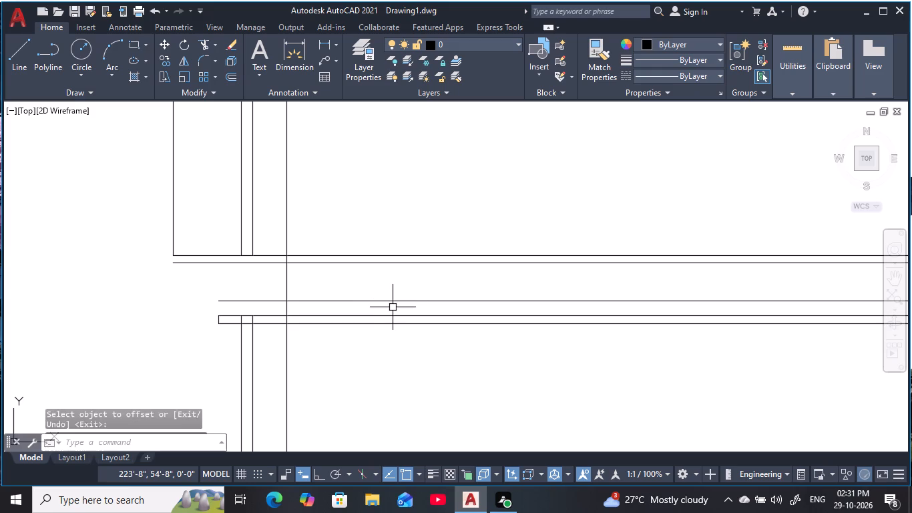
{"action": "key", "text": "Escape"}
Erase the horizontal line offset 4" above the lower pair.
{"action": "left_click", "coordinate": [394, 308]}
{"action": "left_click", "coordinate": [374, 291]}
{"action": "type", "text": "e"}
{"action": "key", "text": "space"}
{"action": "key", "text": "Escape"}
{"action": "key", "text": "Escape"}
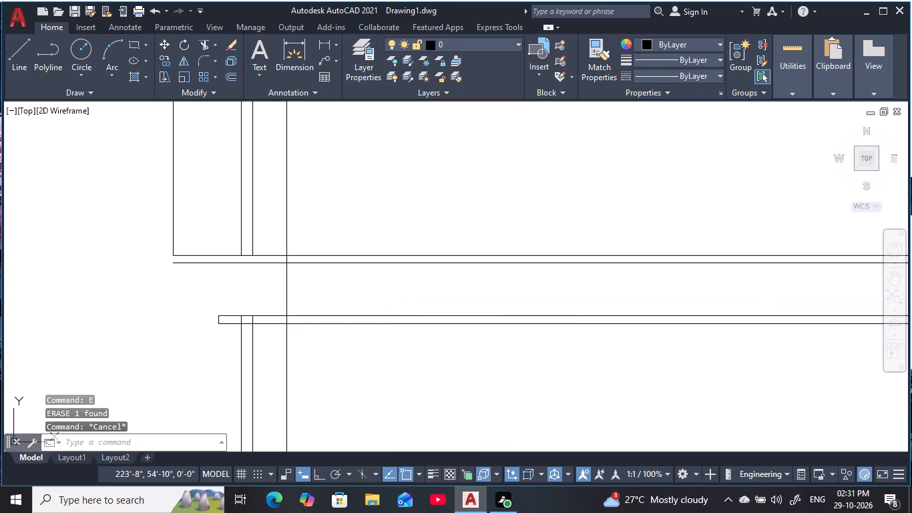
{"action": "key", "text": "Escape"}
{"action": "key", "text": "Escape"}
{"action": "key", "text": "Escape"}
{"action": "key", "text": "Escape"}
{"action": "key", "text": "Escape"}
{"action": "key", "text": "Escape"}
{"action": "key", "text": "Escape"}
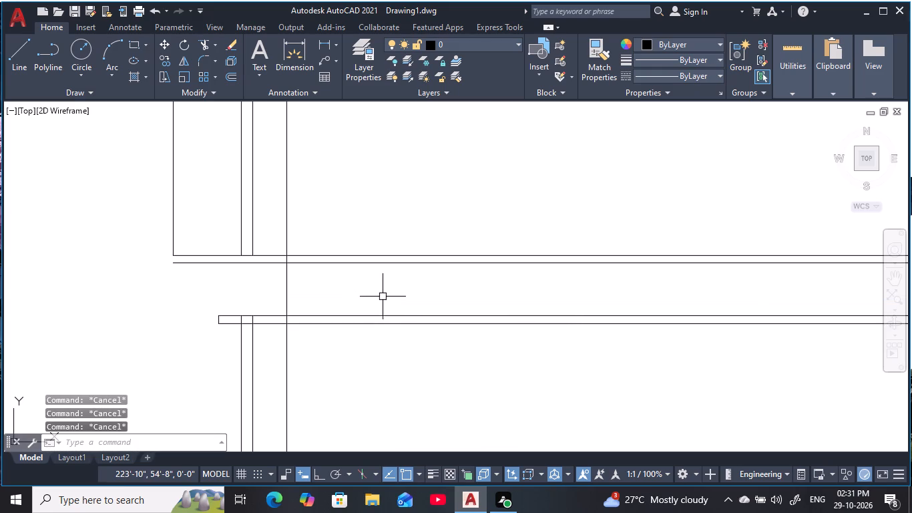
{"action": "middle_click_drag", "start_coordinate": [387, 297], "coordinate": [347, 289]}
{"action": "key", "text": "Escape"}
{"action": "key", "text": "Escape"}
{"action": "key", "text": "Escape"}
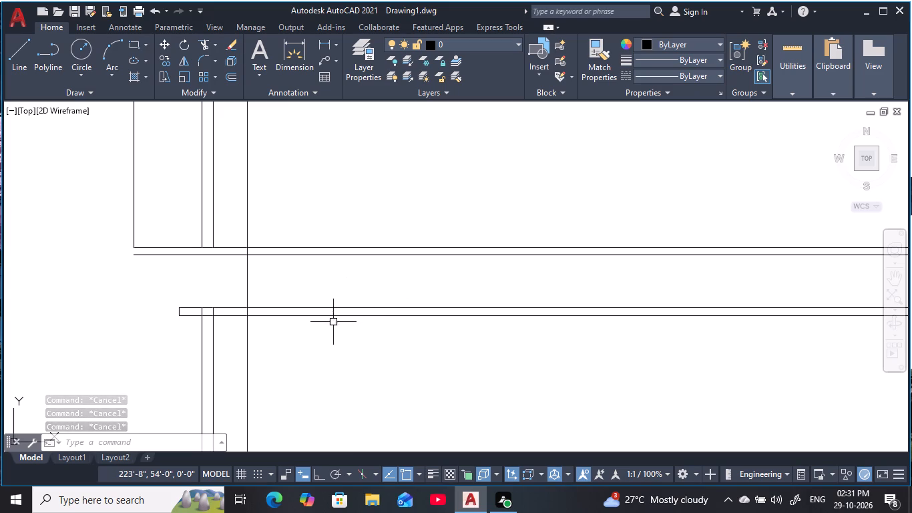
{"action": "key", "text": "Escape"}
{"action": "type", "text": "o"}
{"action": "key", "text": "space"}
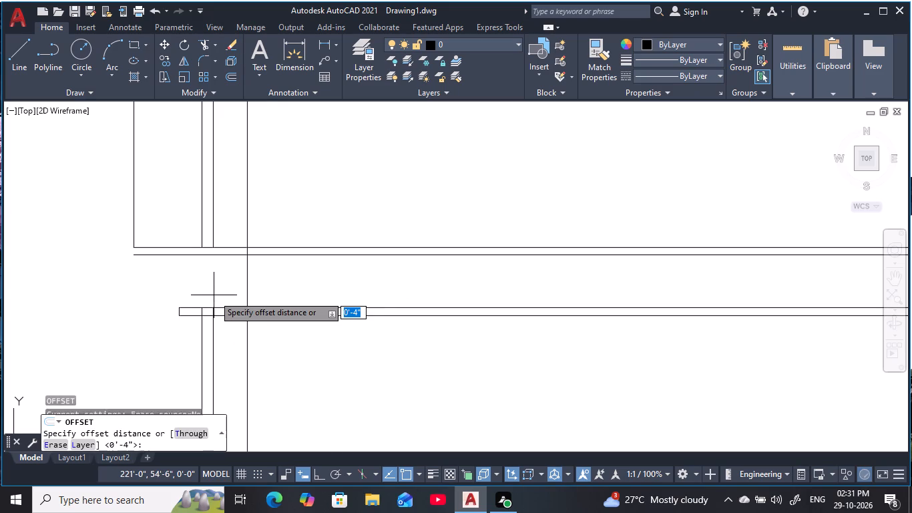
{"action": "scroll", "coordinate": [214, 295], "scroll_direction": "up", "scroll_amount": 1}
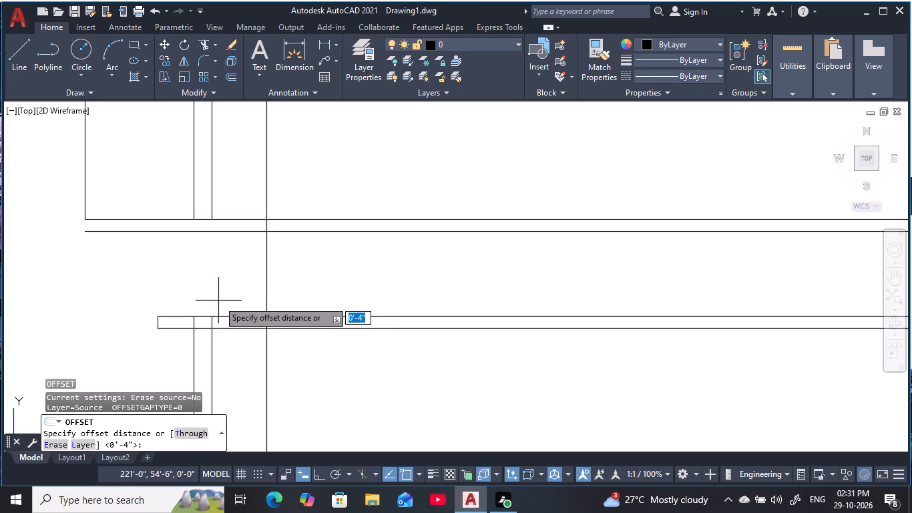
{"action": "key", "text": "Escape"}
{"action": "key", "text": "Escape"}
Erase the top horizontal line of the lower pair.
{"action": "scroll", "coordinate": [359, 332], "scroll_direction": "down", "scroll_amount": 1}
{"action": "middle_click_drag", "start_coordinate": [368, 335], "coordinate": [224, 322]}
{"action": "scroll", "coordinate": [249, 318], "scroll_direction": "down", "scroll_amount": 2}
{"action": "scroll", "coordinate": [253, 317], "scroll_direction": "up", "scroll_amount": 2}
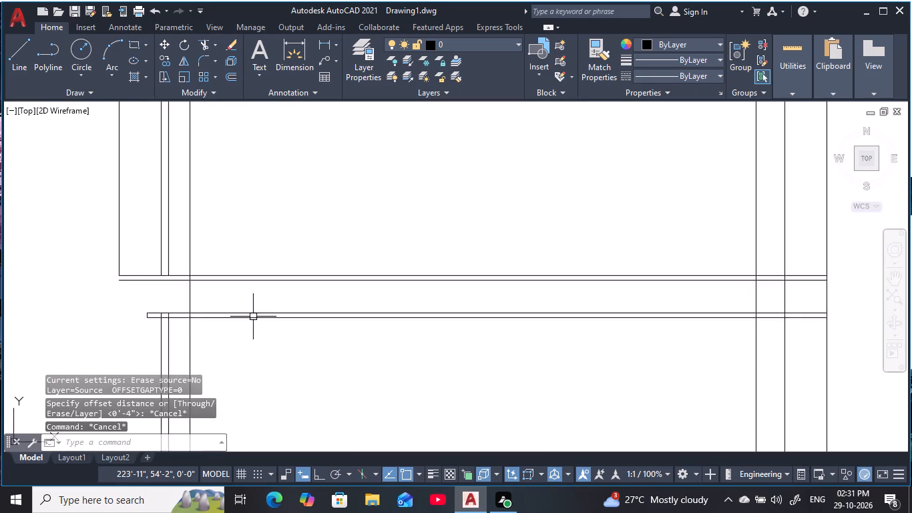
{"action": "left_click", "coordinate": [263, 305]}
{"action": "left_click", "coordinate": [258, 315]}
{"action": "type", "text": "e"}
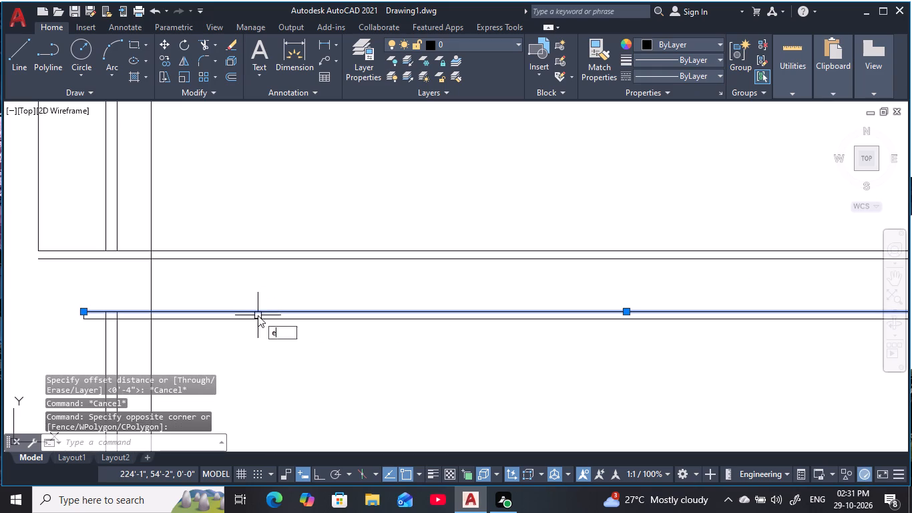
{"action": "key", "text": "space"}
{"action": "key", "text": "Escape"}
{"action": "key", "text": "Escape"}
{"action": "key", "text": "Escape"}
Offset the remaining bottom horizontal line of the lower pair 4" upward.
{"action": "key", "text": "o"}
{"action": "key", "text": "space"}
{"action": "type", "text": "4"}
{"action": "key", "text": "space"}
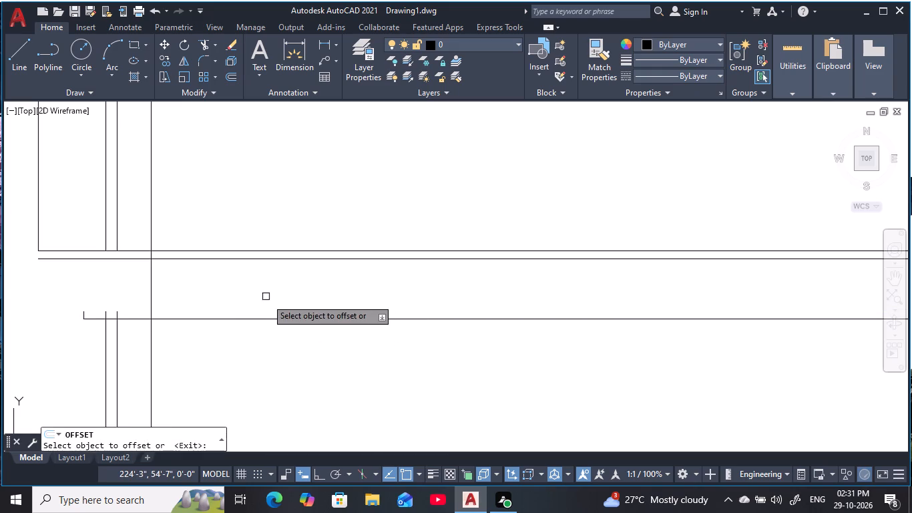
{"action": "left_click", "coordinate": [283, 318]}
{"action": "left_click", "coordinate": [270, 283]}
{"action": "middle_click_drag", "start_coordinate": [272, 283], "coordinate": [276, 304]}
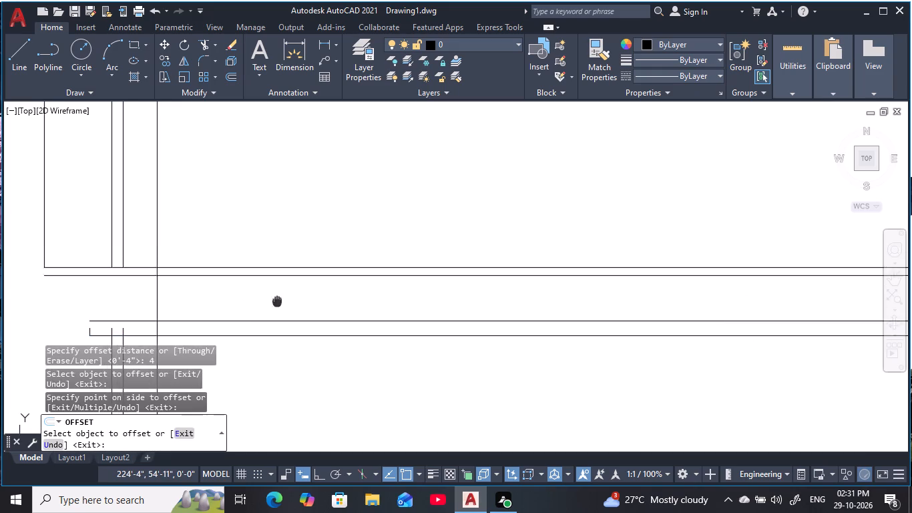
{"action": "middle_click_drag", "start_coordinate": [276, 304], "coordinate": [276, 311]}
{"action": "key", "text": "Escape"}
{"action": "key", "text": "Escape"}
{"action": "key", "text": "Escape"}
{"action": "key", "text": "Escape"}
{"action": "key", "text": "Escape"}
{"action": "key", "text": "Escape"}
{"action": "key", "text": "Escape"}
{"action": "key", "text": "Escape"}
{"action": "key", "text": "Escape"}
Offset the new horizontal line another 2" upward to form a closely spaced pair.
{"action": "type", "text": "o 2"}
{"action": "key", "text": "space"}
{"action": "left_click", "coordinate": [288, 333]}
{"action": "left_click", "coordinate": [284, 305]}
{"action": "middle_click_drag", "start_coordinate": [291, 301], "coordinate": [300, 298]}
{"action": "key", "text": "Escape"}
{"action": "key", "text": "Escape"}
{"action": "key", "text": "Escape"}
{"action": "key", "text": "Escape"}
{"action": "key", "text": "Escape"}
{"action": "key", "text": "Escape"}
{"action": "key", "text": "Escape"}
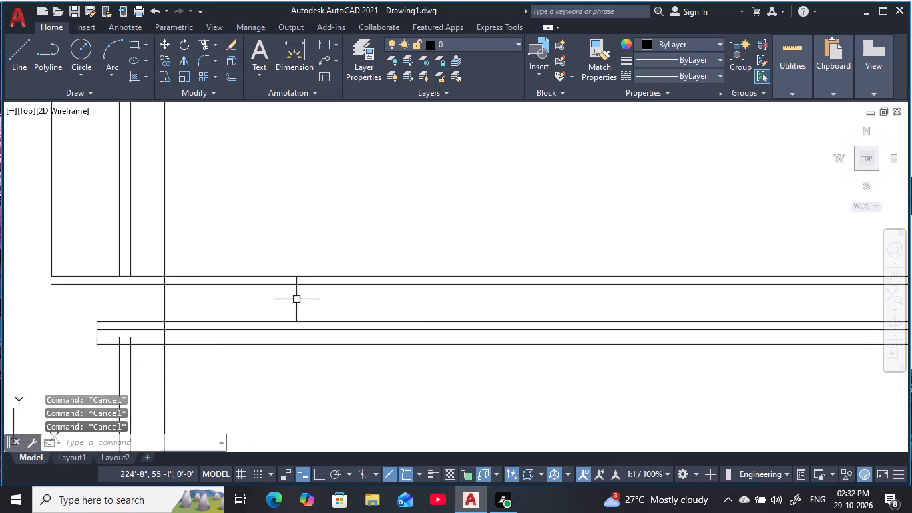
{"action": "key", "text": "Escape"}
{"action": "key", "text": "Escape"}
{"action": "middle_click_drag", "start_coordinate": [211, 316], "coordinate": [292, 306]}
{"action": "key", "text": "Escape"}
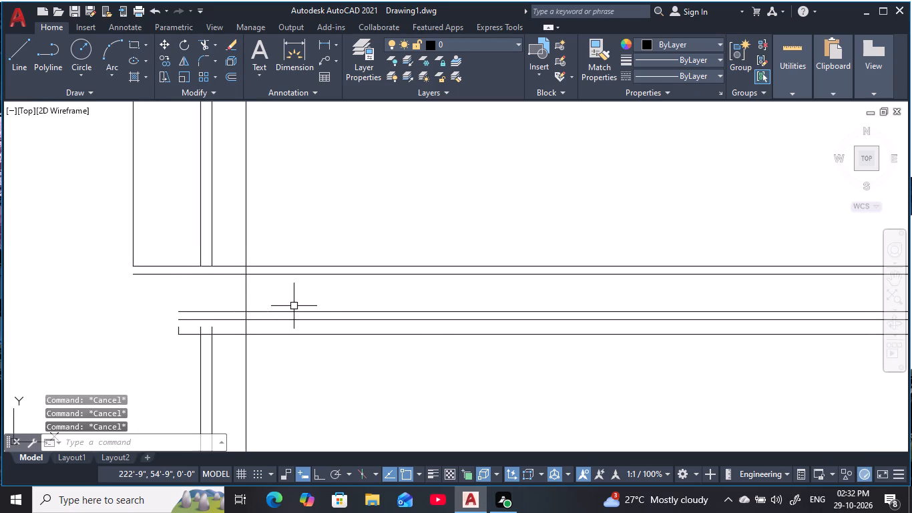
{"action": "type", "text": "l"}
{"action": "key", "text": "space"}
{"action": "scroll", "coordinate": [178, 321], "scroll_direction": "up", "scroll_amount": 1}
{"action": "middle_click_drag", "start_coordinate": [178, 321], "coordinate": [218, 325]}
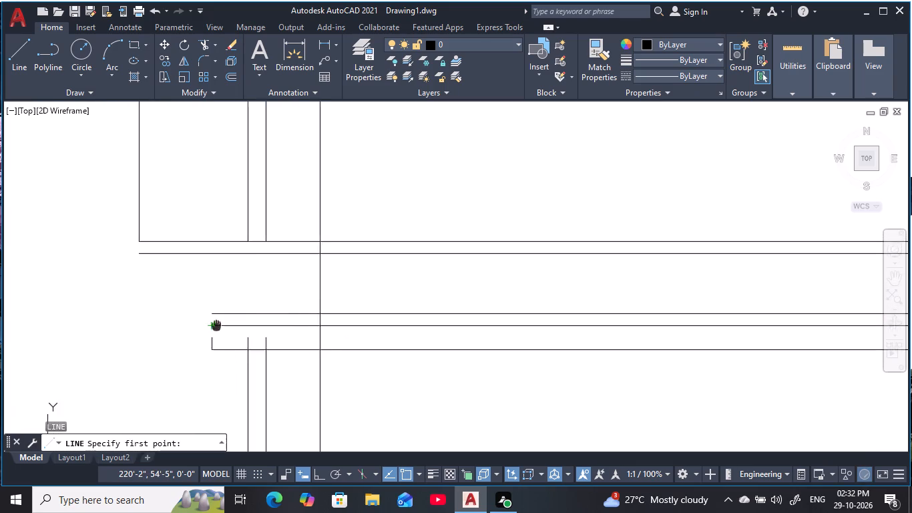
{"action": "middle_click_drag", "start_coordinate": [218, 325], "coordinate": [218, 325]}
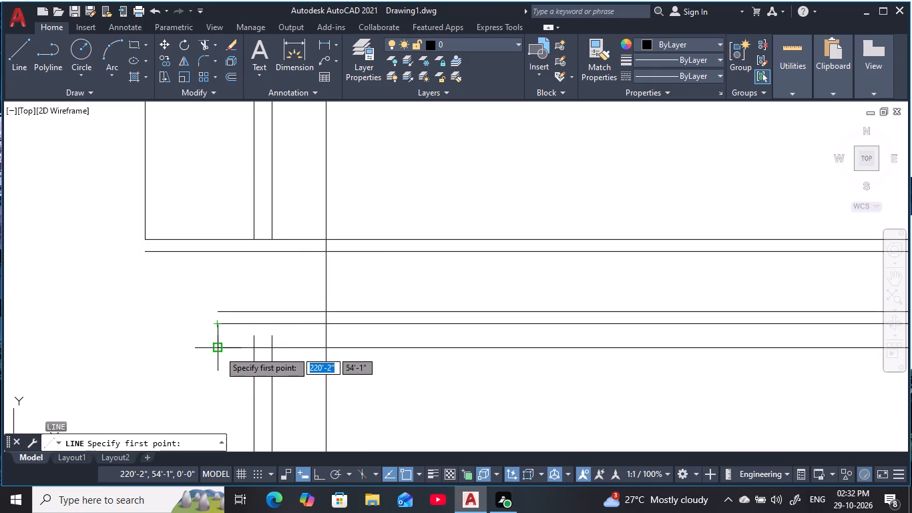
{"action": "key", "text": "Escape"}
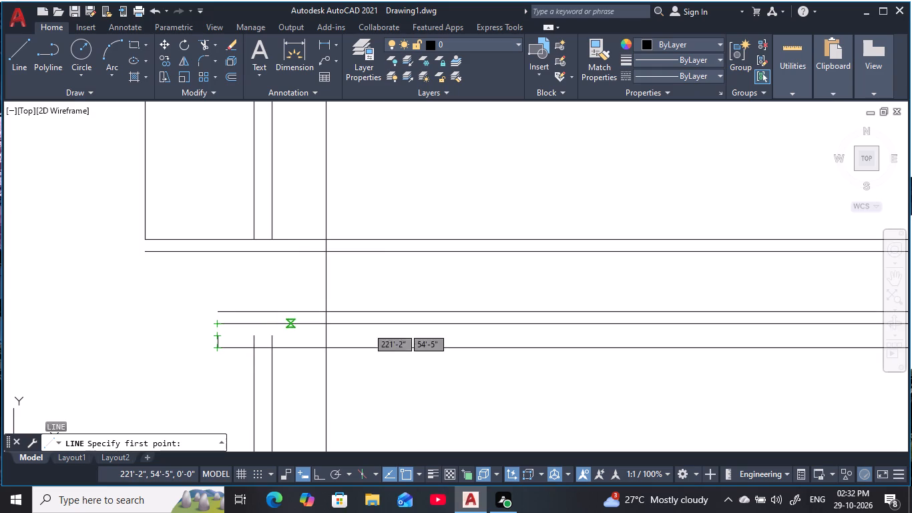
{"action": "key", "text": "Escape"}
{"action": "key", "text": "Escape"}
Extend the short vertical line at the left end of the bottom horizontal line up to the next horizontal line above.
{"action": "type", "text": "ex"}
{"action": "key", "text": "space"}
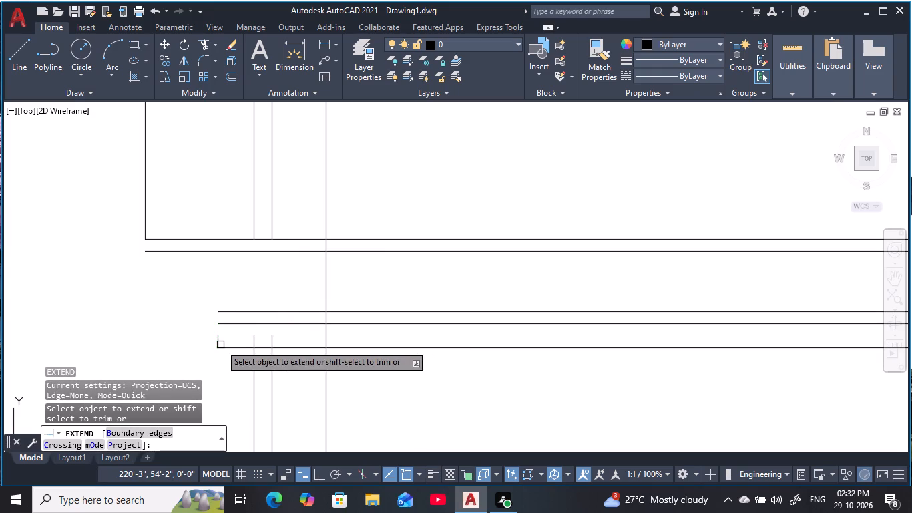
{"action": "left_click", "coordinate": [217, 345]}
{"action": "left_click", "coordinate": [217, 341]}
{"action": "key", "text": "Escape"}
{"action": "key", "text": "Escape"}
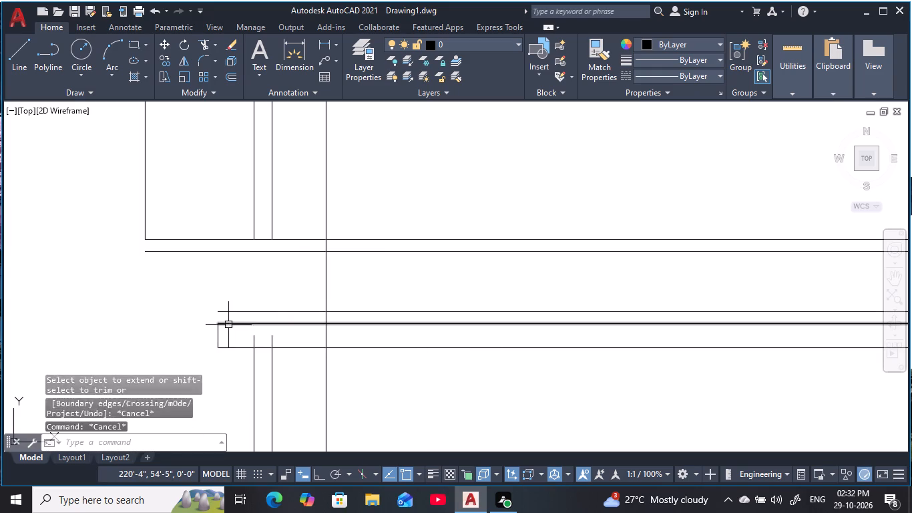
{"action": "key", "text": "Escape"}
{"action": "key", "text": "Escape"}
Draw a 2" line leftward from the left end of the lower line of the closely spaced pair.
{"action": "type", "text": "l"}
{"action": "key", "text": "space"}
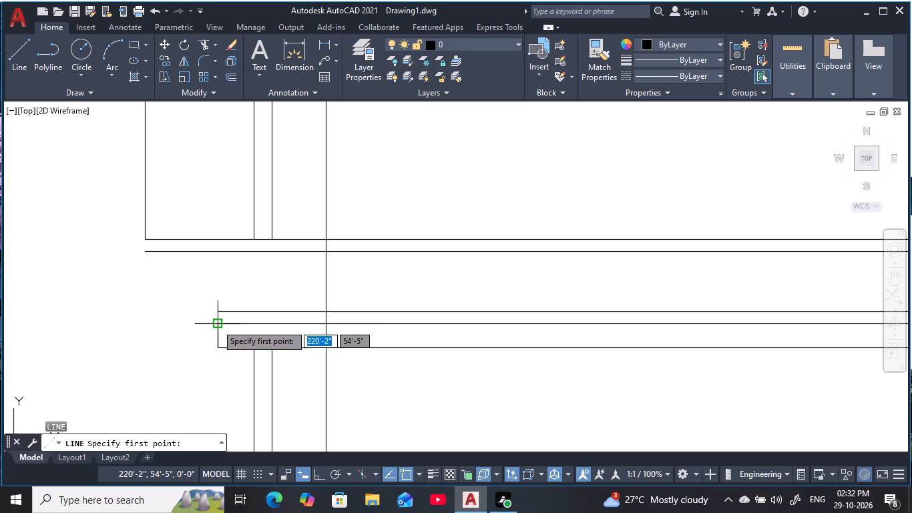
{"action": "left_click", "coordinate": [218, 323]}
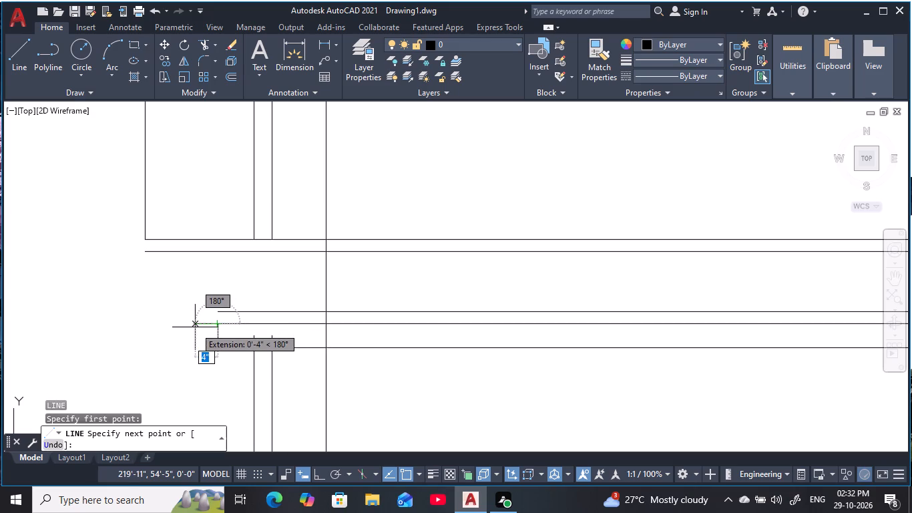
{"action": "type", "text": "2"}
{"action": "key", "text": "space"}
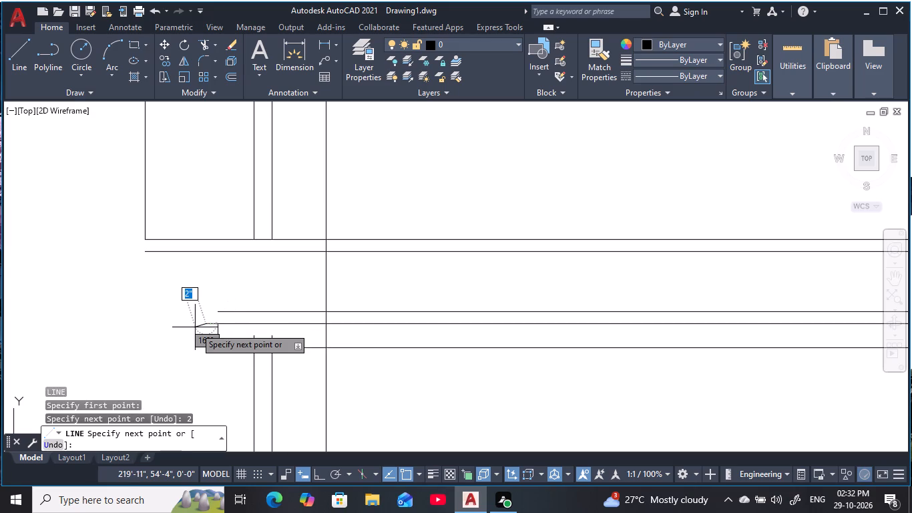
{"action": "key", "text": "Escape"}
{"action": "key", "text": "Escape"}
{"action": "key", "text": "Escape"}
{"action": "key", "text": "Escape"}
{"action": "key", "text": "Escape"}
{"action": "key", "text": "Escape"}
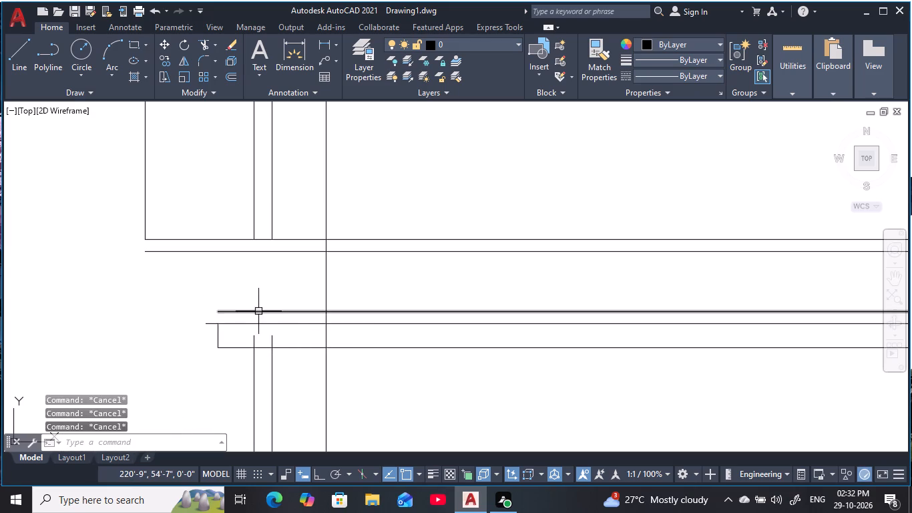
Draw a 2" line leftward from the left end of the upper line of the closely spaced pair.
{"action": "type", "text": "l"}
{"action": "key", "text": "space"}
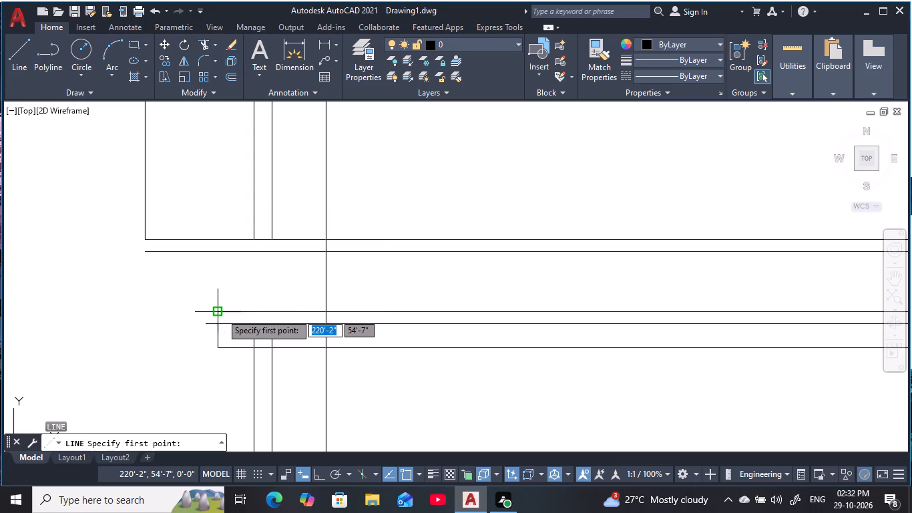
{"action": "left_click", "coordinate": [219, 313]}
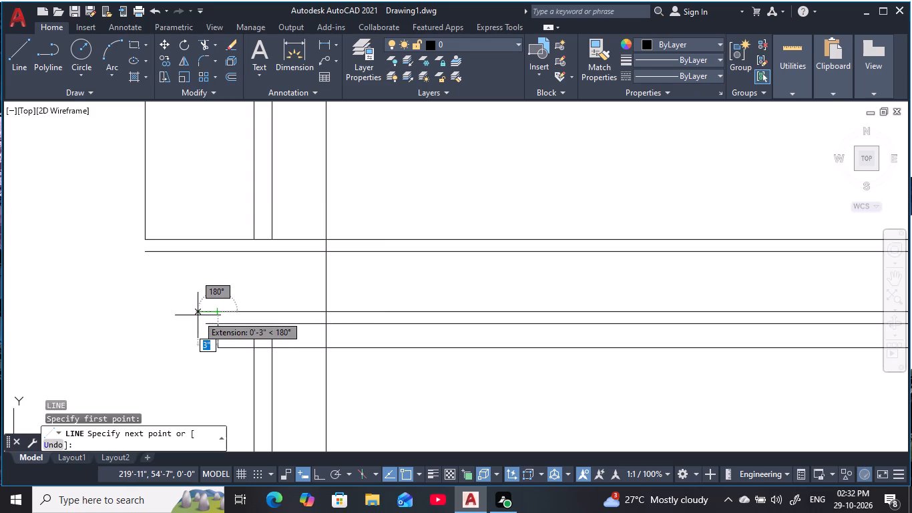
{"action": "type", "text": "2"}
{"action": "key", "text": "space"}
{"action": "key", "text": "Escape"}
{"action": "key", "text": "Escape"}
{"action": "key", "text": "Escape"}
{"action": "key", "text": "Escape"}
{"action": "key", "text": "Escape"}
{"action": "key", "text": "Escape"}
{"action": "key", "text": "Escape"}
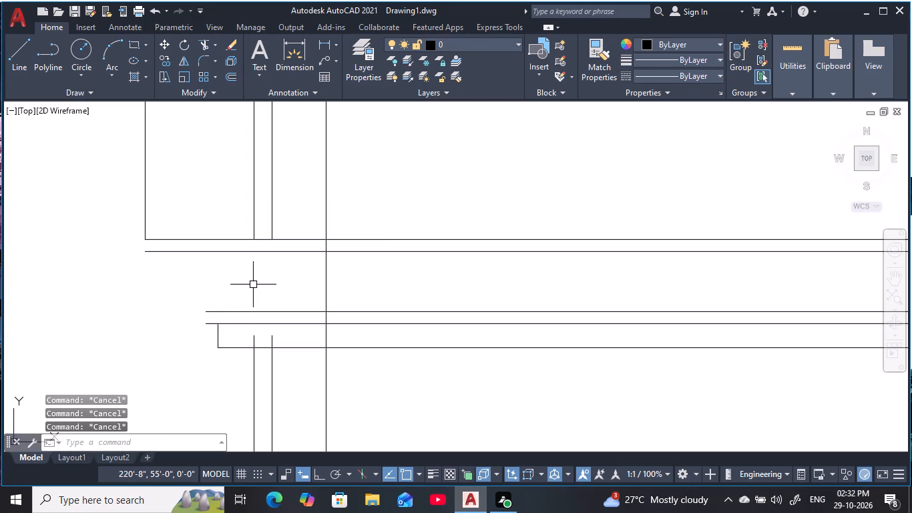
{"action": "key", "text": "Escape"}
{"action": "key", "text": "Escape"}
{"action": "key", "text": "Escape"}
{"action": "key", "text": "Escape"}
{"action": "key", "text": "Escape"}
{"action": "key", "text": "Escape"}
{"action": "key", "text": "Escape"}
{"action": "key", "text": "Escape"}
Draw another 2" line leftward from the new left end of the closely spaced pair's upper line.
{"action": "scroll", "coordinate": [259, 307], "scroll_direction": "up", "scroll_amount": 1}
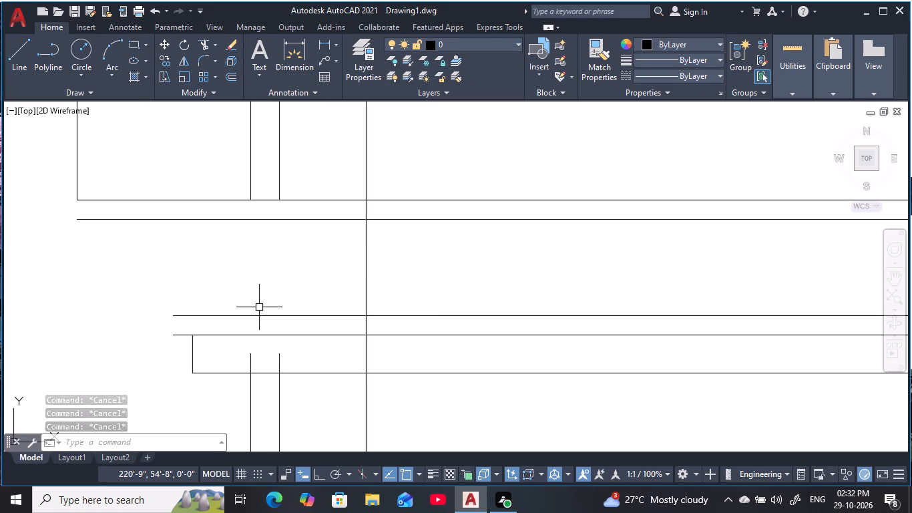
{"action": "type", "text": "l"}
{"action": "key", "text": "space"}
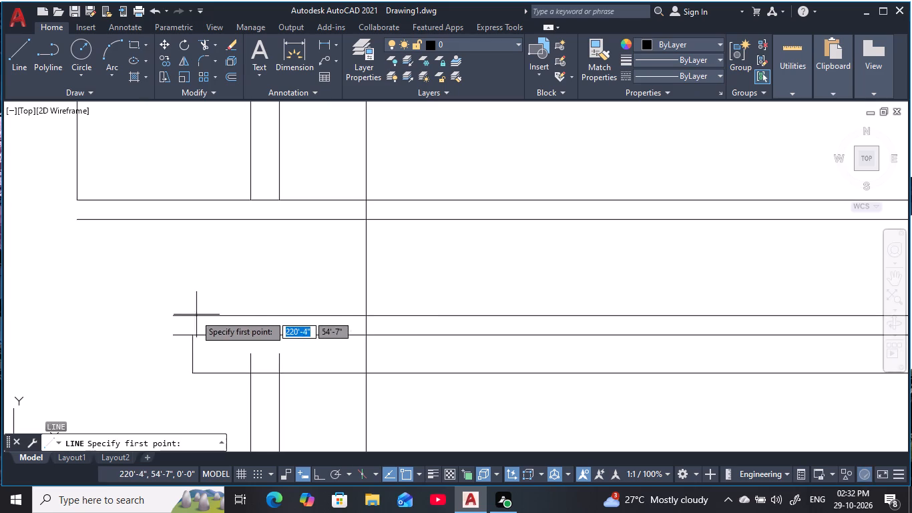
{"action": "left_click", "coordinate": [172, 315]}
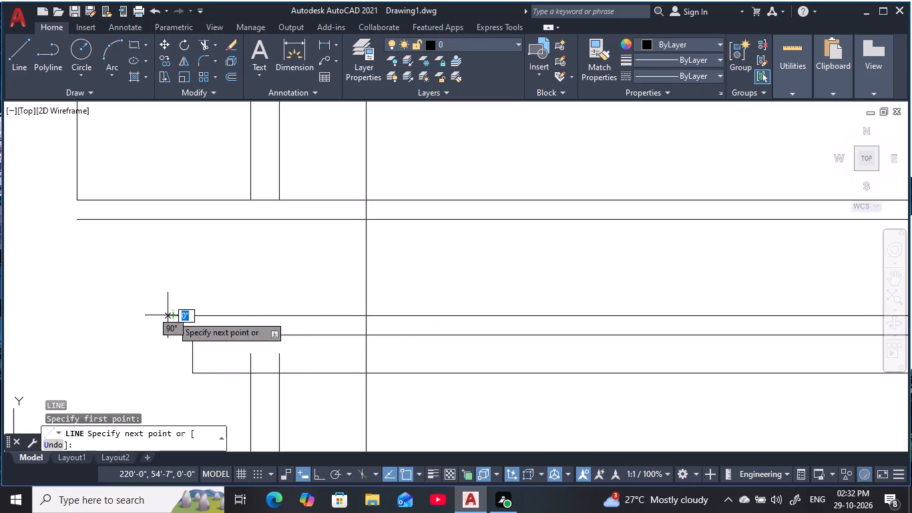
{"action": "type", "text": "2"}
{"action": "key", "text": "space"}
{"action": "key", "text": "Escape"}
{"action": "key", "text": "Escape"}
{"action": "key", "text": "Escape"}
{"action": "key", "text": "Escape"}
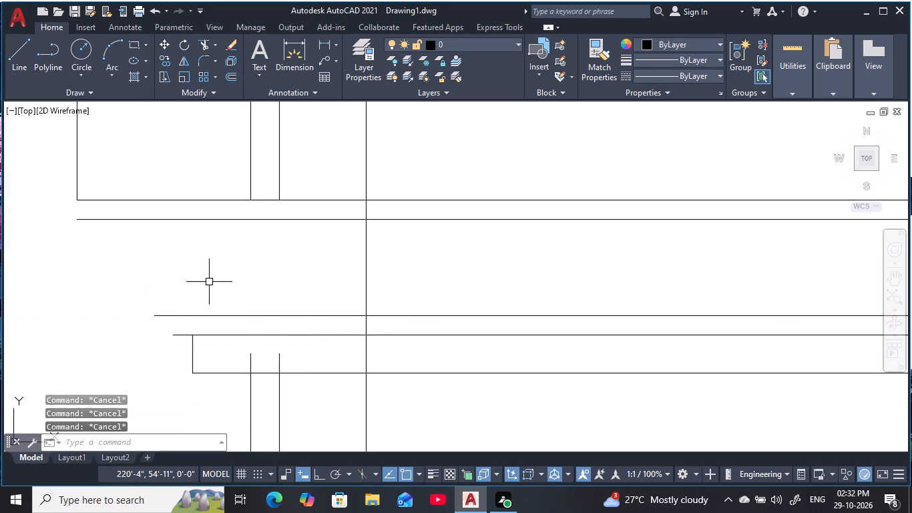
{"action": "middle_click", "coordinate": [209, 282]}
{"action": "key", "text": "Escape"}
{"action": "key", "text": "Escape"}
{"action": "key", "text": "Escape"}
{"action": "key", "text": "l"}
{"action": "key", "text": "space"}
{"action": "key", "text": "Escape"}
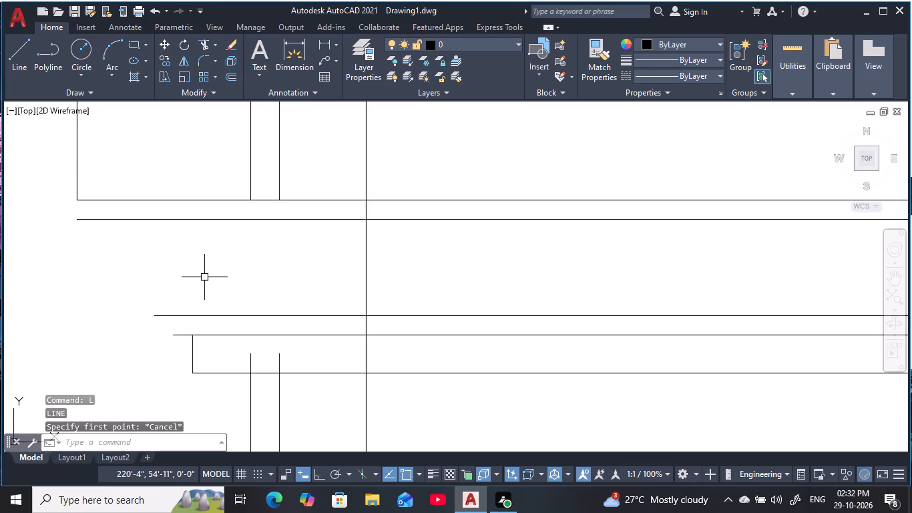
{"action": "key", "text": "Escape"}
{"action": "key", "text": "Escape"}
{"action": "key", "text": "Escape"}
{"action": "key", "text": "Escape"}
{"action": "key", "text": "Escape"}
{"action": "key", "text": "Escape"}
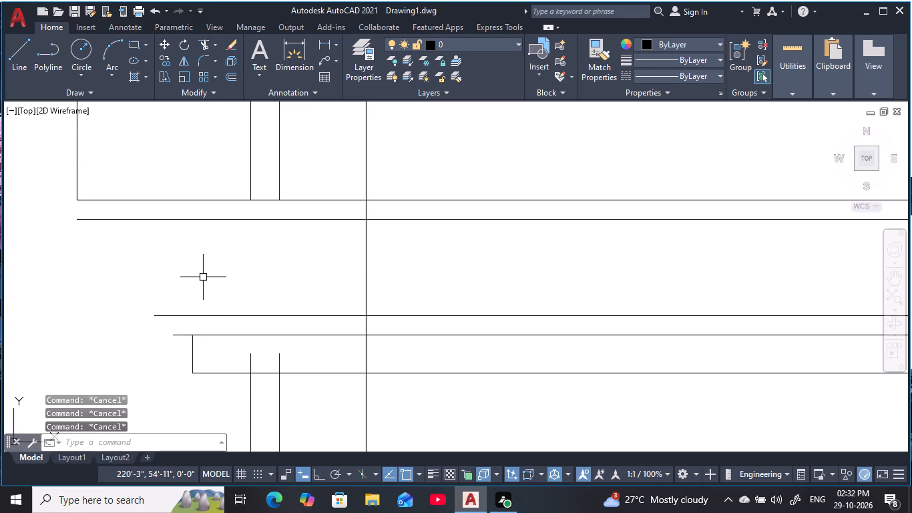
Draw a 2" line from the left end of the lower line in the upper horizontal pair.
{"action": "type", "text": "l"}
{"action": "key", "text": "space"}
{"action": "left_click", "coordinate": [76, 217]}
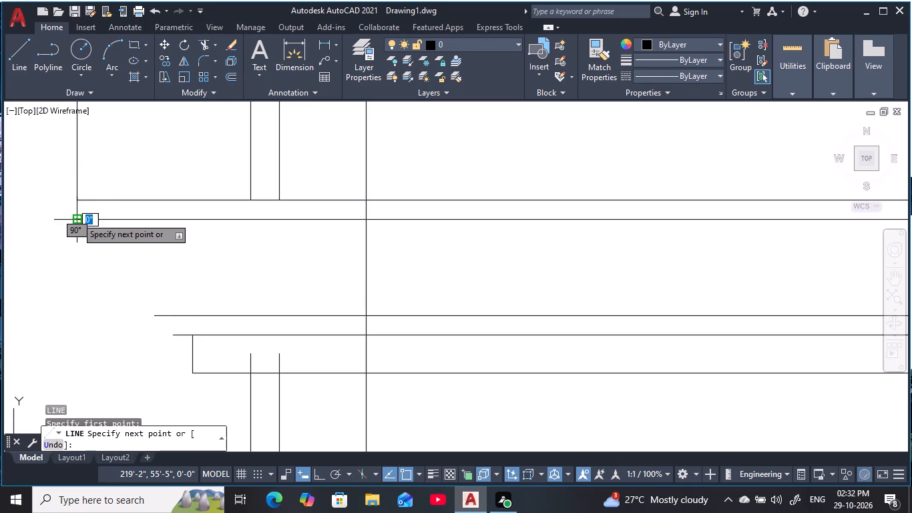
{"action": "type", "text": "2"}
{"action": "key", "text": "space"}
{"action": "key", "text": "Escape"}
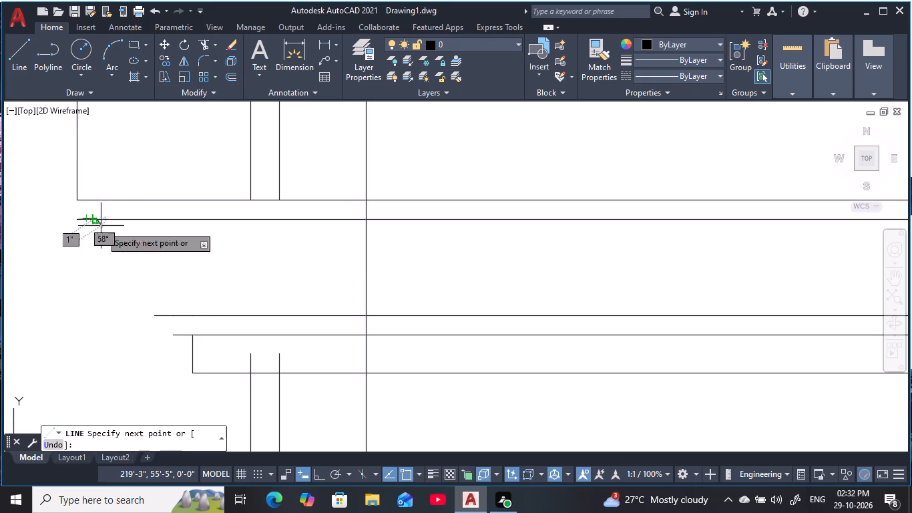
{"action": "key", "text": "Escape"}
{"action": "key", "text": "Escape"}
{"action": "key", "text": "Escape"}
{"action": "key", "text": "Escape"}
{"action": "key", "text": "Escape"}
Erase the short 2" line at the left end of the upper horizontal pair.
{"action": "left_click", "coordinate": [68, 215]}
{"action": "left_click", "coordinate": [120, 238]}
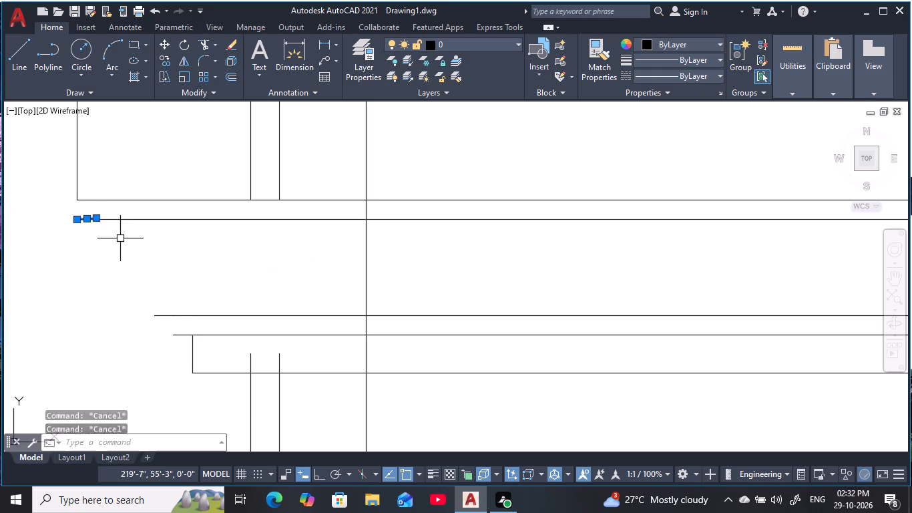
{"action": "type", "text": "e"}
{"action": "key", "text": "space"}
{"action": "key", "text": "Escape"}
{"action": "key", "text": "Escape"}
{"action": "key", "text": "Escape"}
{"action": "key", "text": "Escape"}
With Ortho on, draw a 2" horizontal line rightward from the left end of the upper pair's lower line.
{"action": "key", "text": "l"}
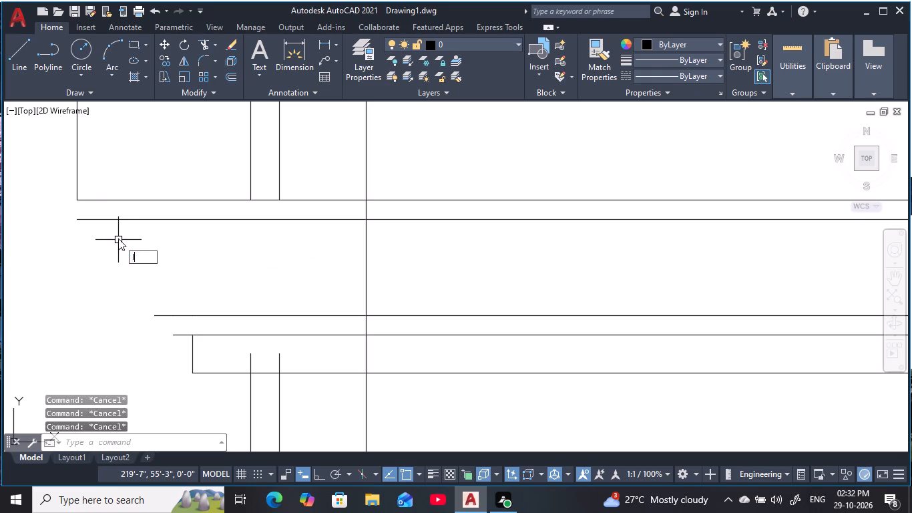
{"action": "key", "text": "space"}
{"action": "left_click", "coordinate": [80, 221]}
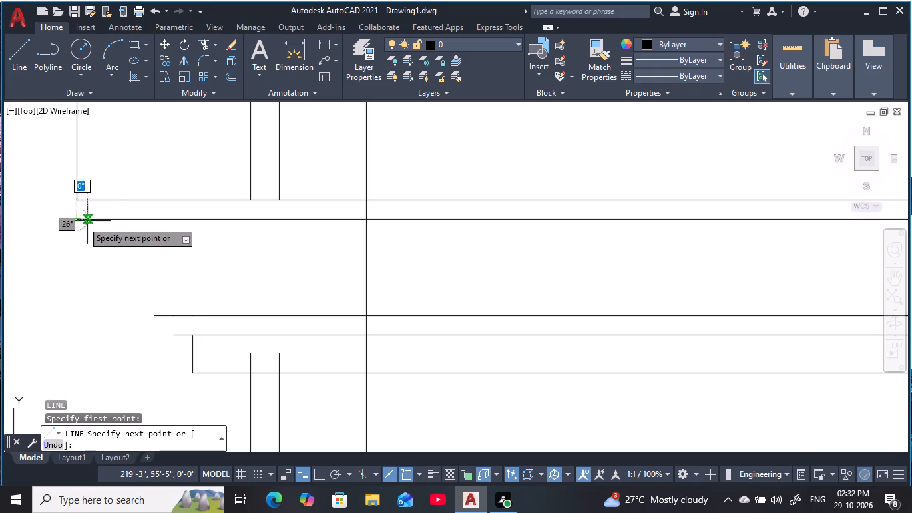
{"action": "key", "text": "F8"}
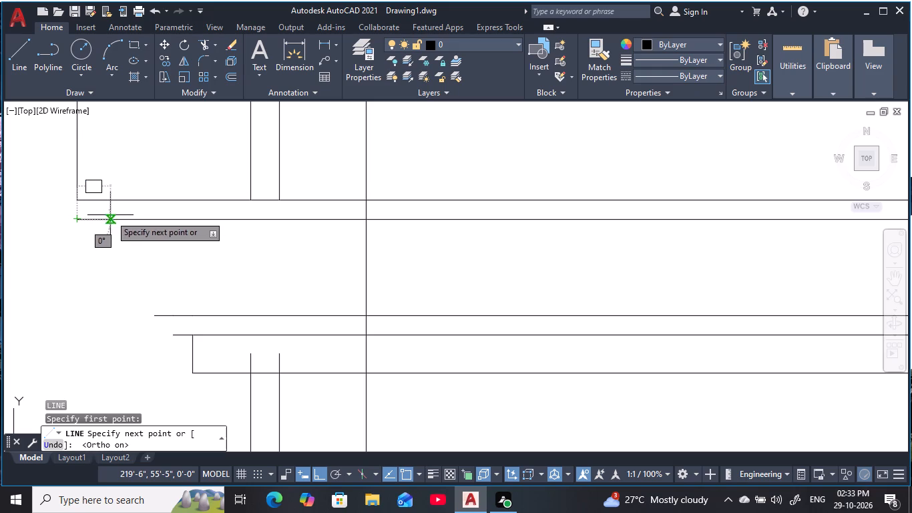
{"action": "type", "text": "2"}
{"action": "key", "text": "space"}
{"action": "key", "text": "Escape"}
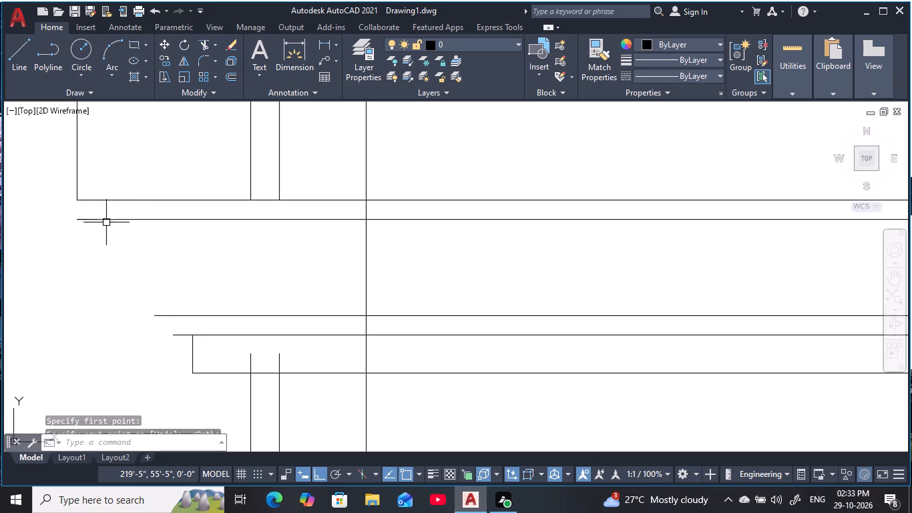
{"action": "key", "text": "Escape"}
{"action": "key", "text": "Escape"}
{"action": "key", "text": "Escape"}
{"action": "key", "text": "Escape"}
{"action": "key", "text": "Escape"}
{"action": "key", "text": "Escape"}
{"action": "key", "text": "Escape"}
{"action": "key", "text": "Escape"}
{"action": "key", "text": "Escape"}
{"action": "key", "text": "Escape"}
{"action": "key", "text": "Escape"}
{"action": "key", "text": "Escape"}
{"action": "key", "text": "Escape"}
{"action": "key", "text": "Escape"}
{"action": "key", "text": "Escape"}
{"action": "key", "text": "Escape"}
{"action": "key", "text": "Escape"}
{"action": "key", "text": "Escape"}
{"action": "key", "text": "Escape"}
{"action": "key", "text": "Escape"}
{"action": "key", "text": "Escape"}
{"action": "key", "text": "Escape"}
{"action": "key", "text": "Escape"}
{"action": "key", "text": "Escape"}
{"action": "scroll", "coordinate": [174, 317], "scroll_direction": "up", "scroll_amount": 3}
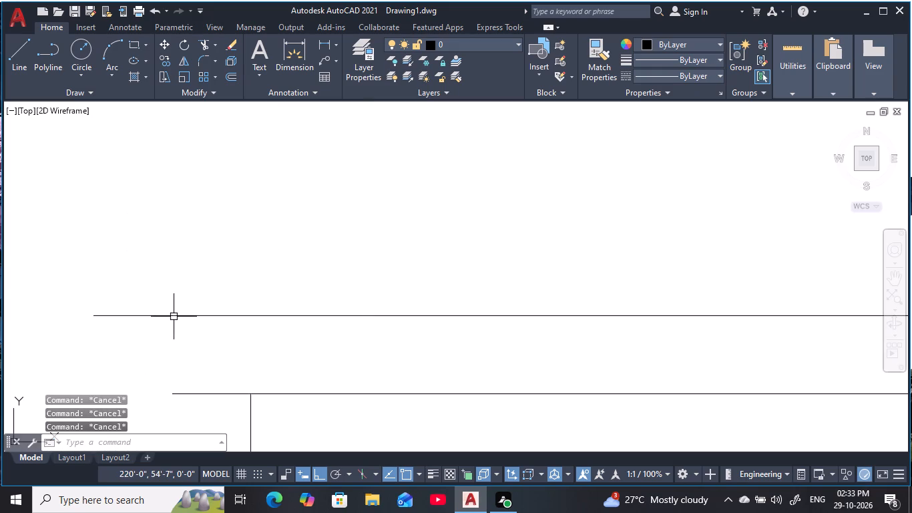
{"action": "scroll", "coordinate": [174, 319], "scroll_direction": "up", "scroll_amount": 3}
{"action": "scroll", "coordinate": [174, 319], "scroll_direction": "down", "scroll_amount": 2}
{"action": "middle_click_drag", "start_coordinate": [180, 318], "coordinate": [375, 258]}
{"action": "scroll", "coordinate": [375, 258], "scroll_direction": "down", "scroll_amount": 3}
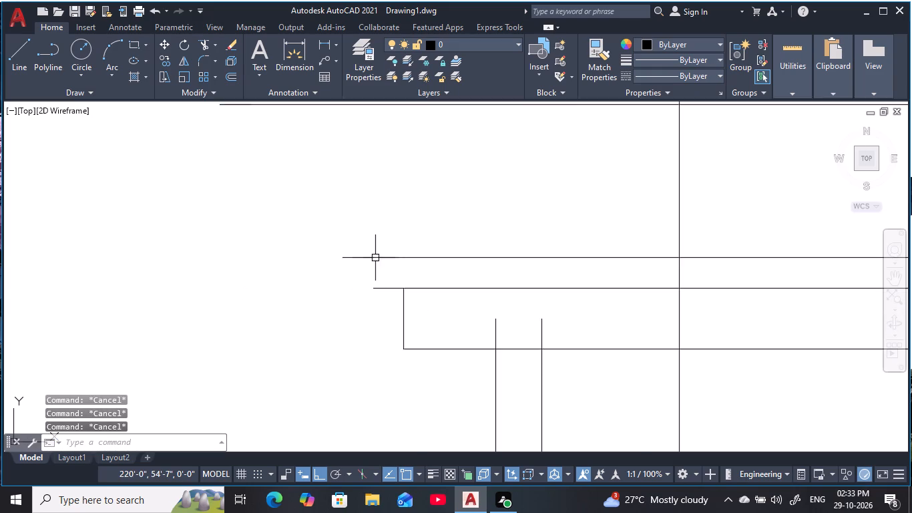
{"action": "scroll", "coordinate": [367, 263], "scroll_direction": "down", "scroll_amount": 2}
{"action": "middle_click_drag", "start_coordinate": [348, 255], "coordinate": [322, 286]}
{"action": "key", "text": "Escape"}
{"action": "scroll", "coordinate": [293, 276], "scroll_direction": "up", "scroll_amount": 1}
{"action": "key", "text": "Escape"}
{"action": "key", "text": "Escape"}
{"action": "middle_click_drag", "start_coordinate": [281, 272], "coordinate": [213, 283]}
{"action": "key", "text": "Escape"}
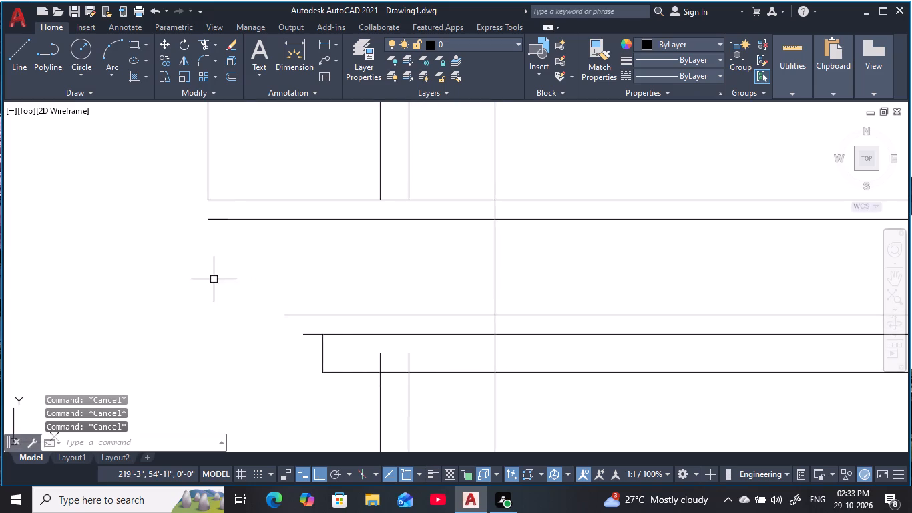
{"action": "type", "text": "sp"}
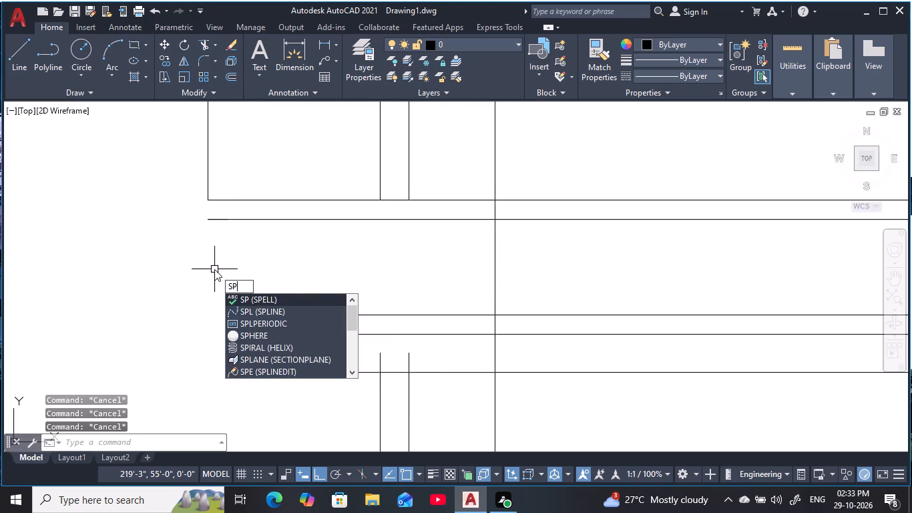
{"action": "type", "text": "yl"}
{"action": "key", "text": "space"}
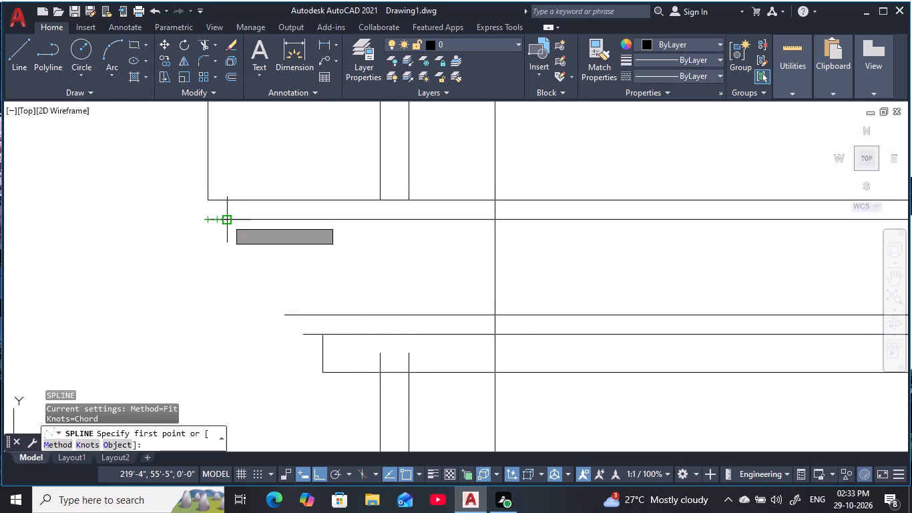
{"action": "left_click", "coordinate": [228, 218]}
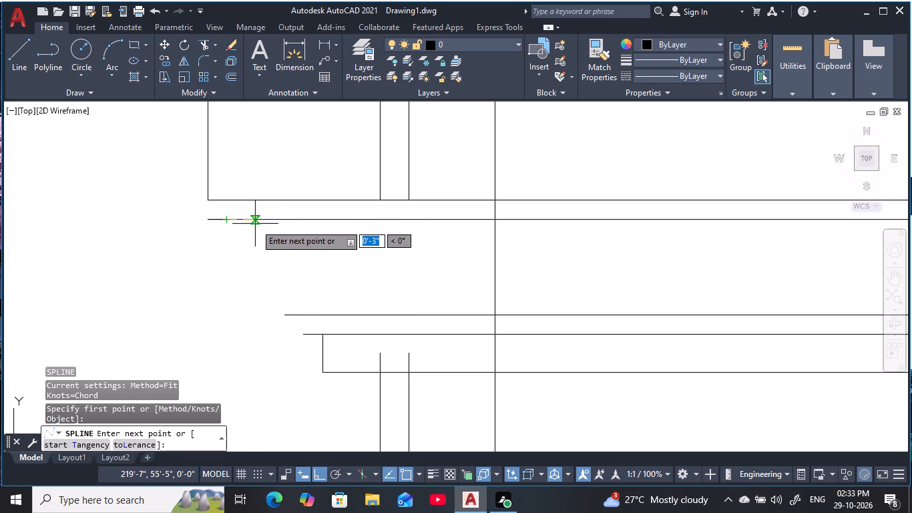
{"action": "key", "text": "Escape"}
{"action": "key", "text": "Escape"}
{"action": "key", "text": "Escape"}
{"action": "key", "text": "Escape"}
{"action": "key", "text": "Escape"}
Measure the vertical distance from the left end of the closely spaced pair's upper line to the upper pair's lower line.
{"action": "type", "text": "dli"}
{"action": "key", "text": "space"}
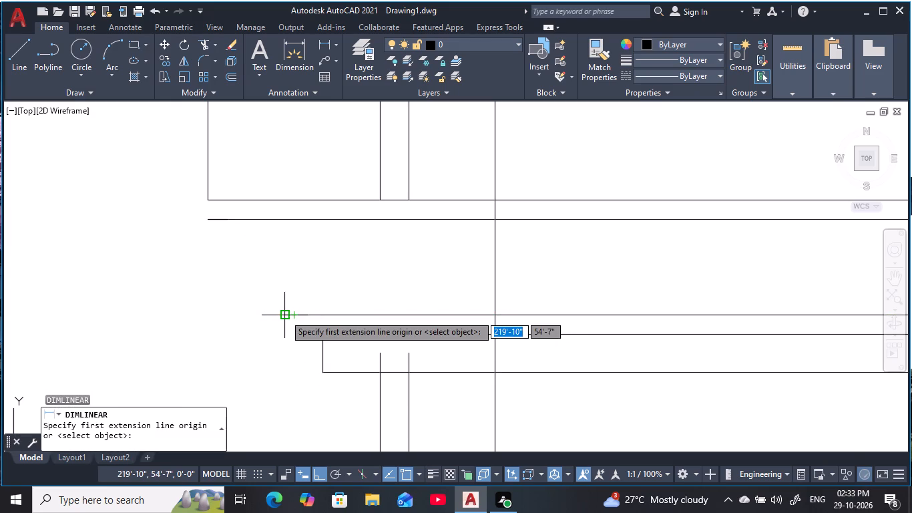
{"action": "left_click", "coordinate": [284, 315]}
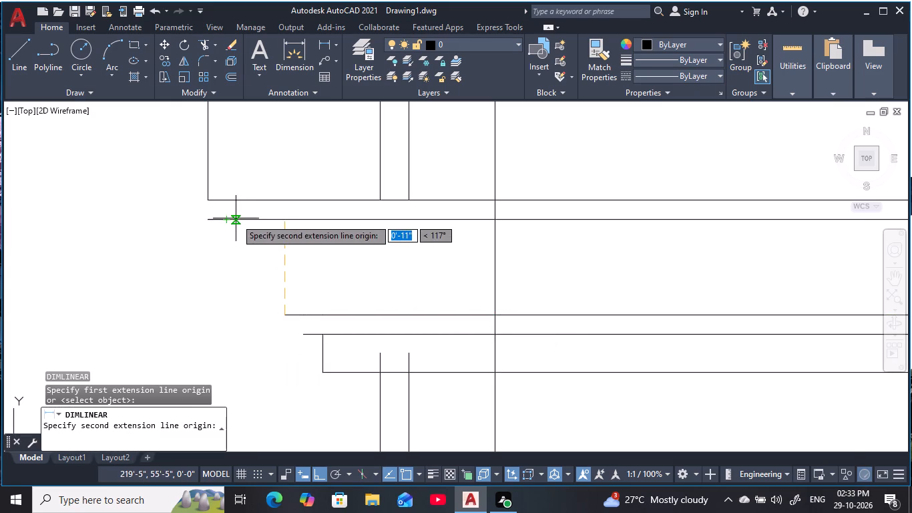
{"action": "left_click", "coordinate": [230, 220]}
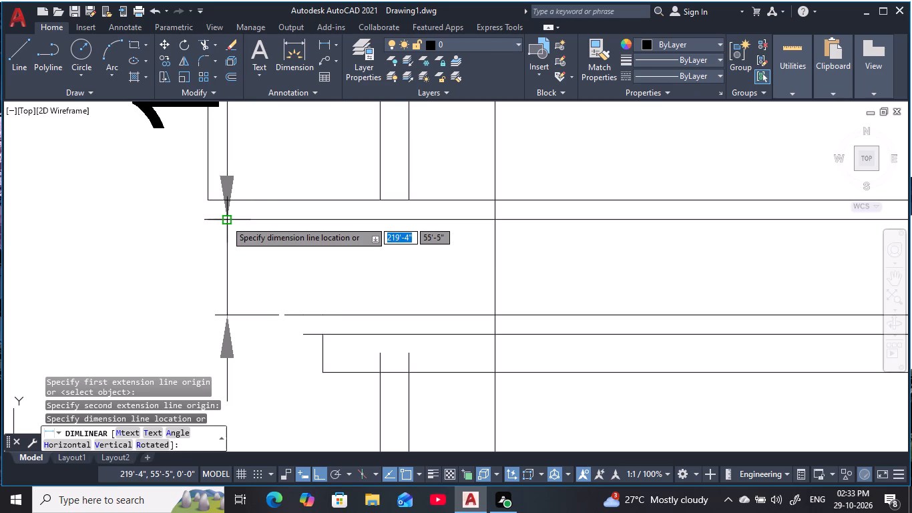
{"action": "scroll", "coordinate": [226, 220], "scroll_direction": "down", "scroll_amount": 2}
{"action": "key", "text": "Escape"}
{"action": "scroll", "coordinate": [226, 220], "scroll_direction": "up", "scroll_amount": 1}
{"action": "key", "text": "Escape"}
{"action": "key", "text": "Escape"}
{"action": "key", "text": "Escape"}
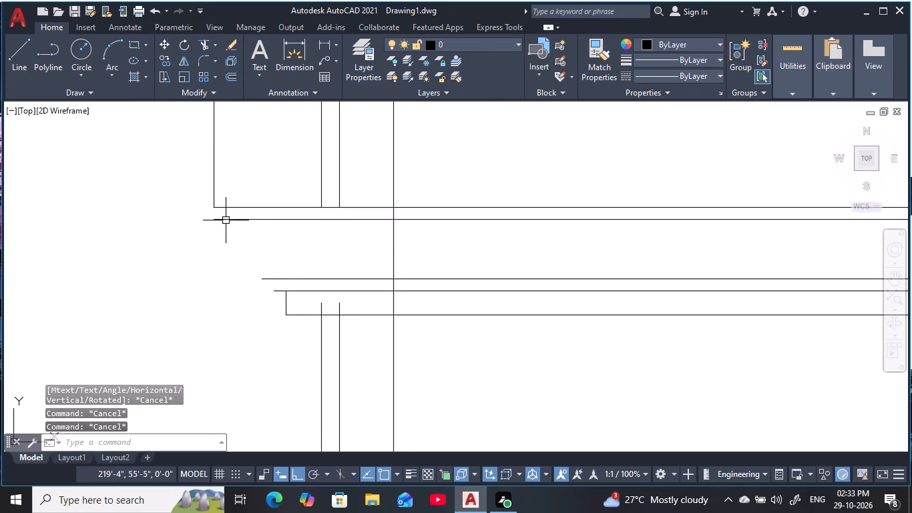
{"action": "key", "text": "Escape"}
{"action": "key", "text": "Escape"}
{"action": "scroll", "coordinate": [234, 228], "scroll_direction": "up", "scroll_amount": 2}
{"action": "key", "text": "Escape"}
{"action": "middle_click", "coordinate": [240, 233]}
{"action": "key", "text": "Escape"}
{"action": "key", "text": "Escape"}
Draw a 5" horizontal line rightward from the right end of the short 2" line on the upper pair's lower line.
{"action": "type", "text": "l"}
{"action": "key", "text": "space"}
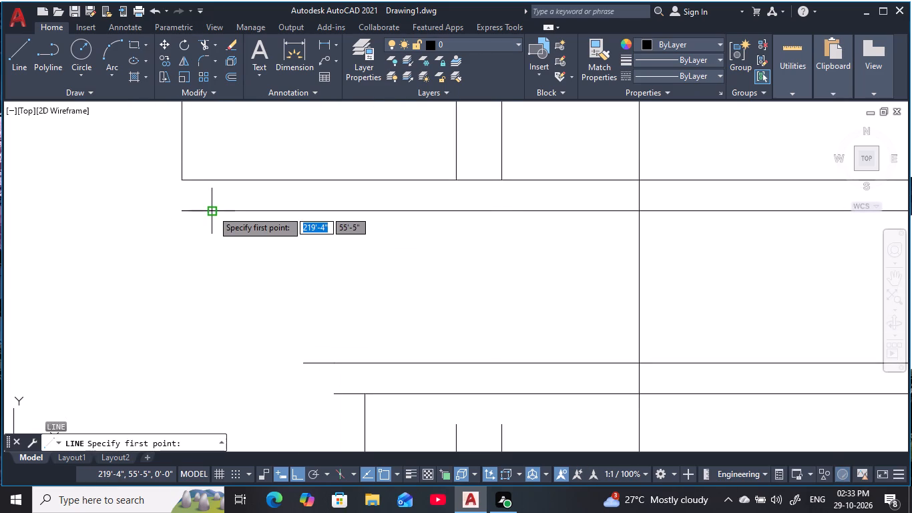
{"action": "left_click", "coordinate": [212, 210]}
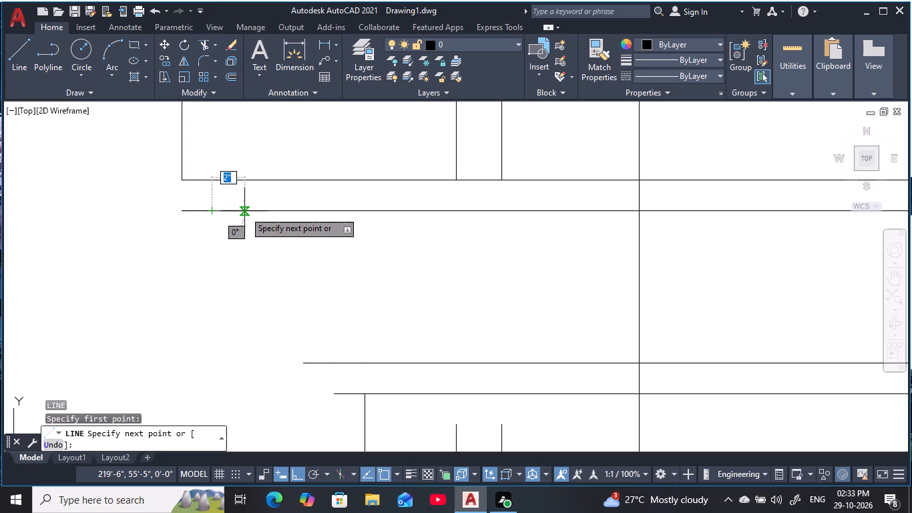
{"action": "type", "text": "5"}
{"action": "key", "text": "space"}
{"action": "key", "text": "Escape"}
{"action": "key", "text": "Escape"}
{"action": "key", "text": "Escape"}
{"action": "key", "text": "Escape"}
{"action": "key", "text": "Escape"}
{"action": "key", "text": "Escape"}
{"action": "key", "text": "Escape"}
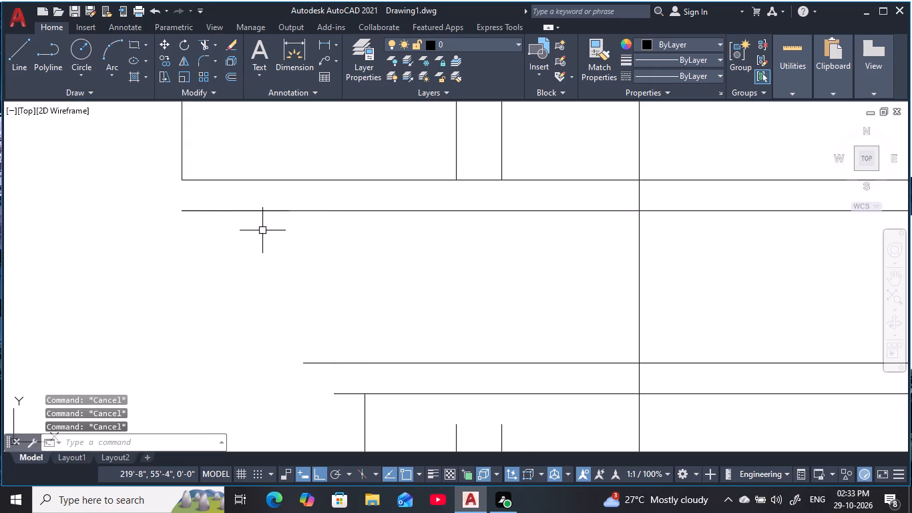
Draw a vertical guide line down from the midpoint of the 5" line, ending below the closely spaced pair's upper line.
{"action": "type", "text": "l"}
{"action": "key", "text": "space"}
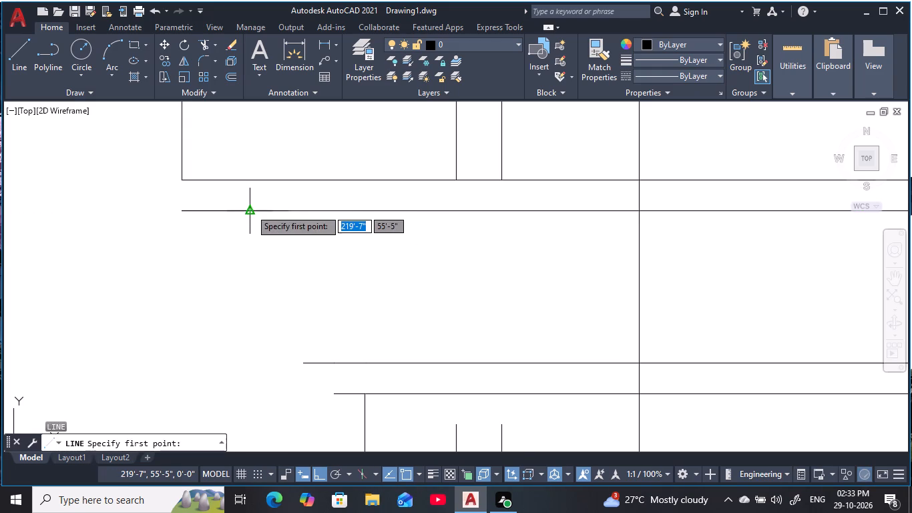
{"action": "left_click", "coordinate": [250, 209]}
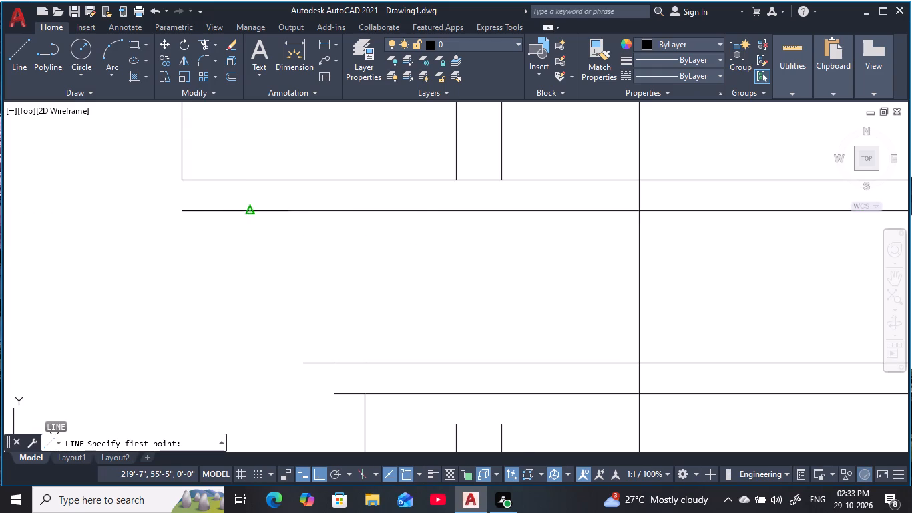
{"action": "middle_click_drag", "start_coordinate": [273, 337], "coordinate": [268, 282]}
{"action": "left_click", "coordinate": [260, 373]}
{"action": "key", "text": "Escape"}
{"action": "key", "text": "Escape"}
{"action": "key", "text": "Escape"}
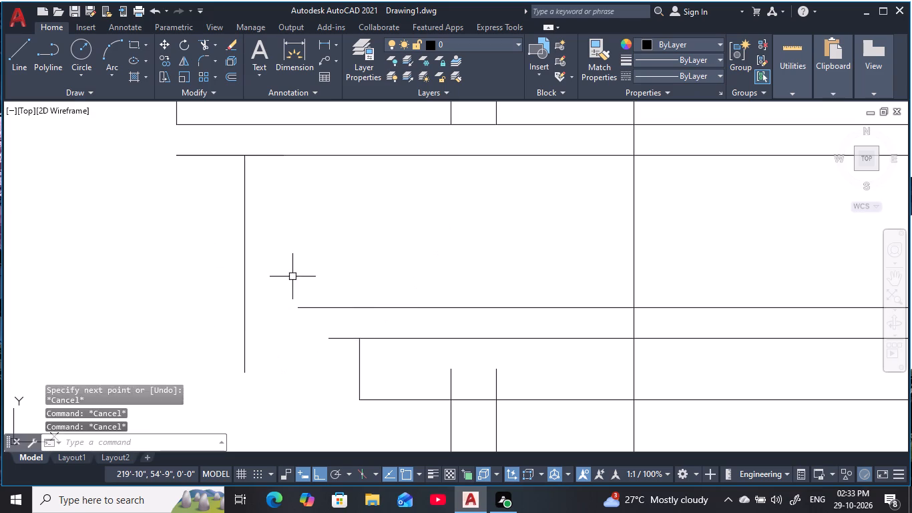
{"action": "key", "text": "Escape"}
{"action": "middle_click_drag", "start_coordinate": [292, 277], "coordinate": [280, 283]}
{"action": "key", "text": "Escape"}
{"action": "key", "text": "Escape"}
Draw a vertical line over the long vertical, from the upper pair's lower line to the closely spaced pair's upper line.
{"action": "type", "text": "l"}
{"action": "key", "text": "space"}
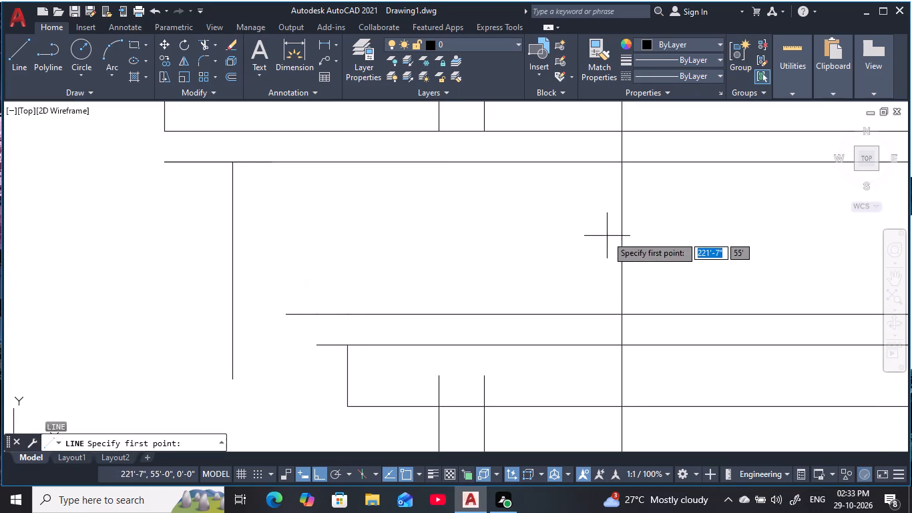
{"action": "left_click", "coordinate": [620, 162]}
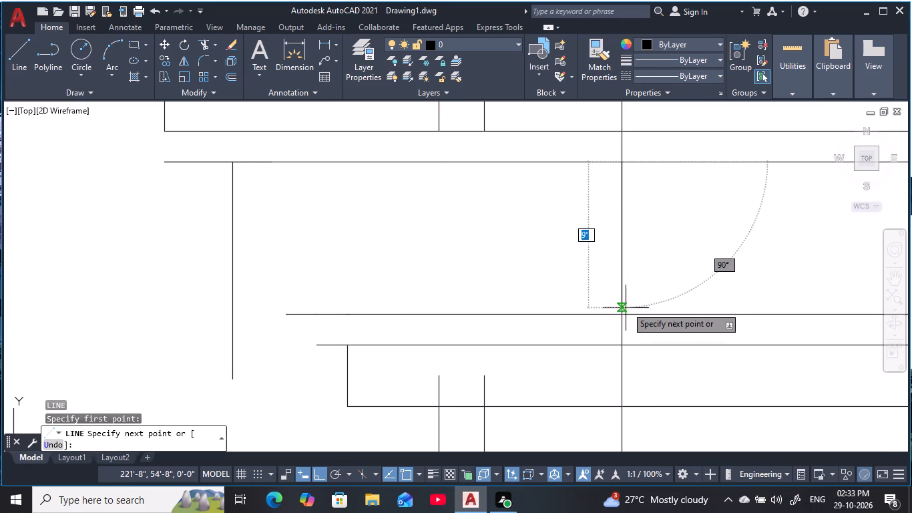
{"action": "left_click", "coordinate": [619, 314]}
{"action": "key", "text": "Escape"}
{"action": "key", "text": "Escape"}
{"action": "key", "text": "Escape"}
{"action": "key", "text": "Escape"}
Draw a horizontal guide line leftward from the midpoint of that short vertical, extending past the left vertical guide line.
{"action": "type", "text": "l"}
{"action": "key", "text": "space"}
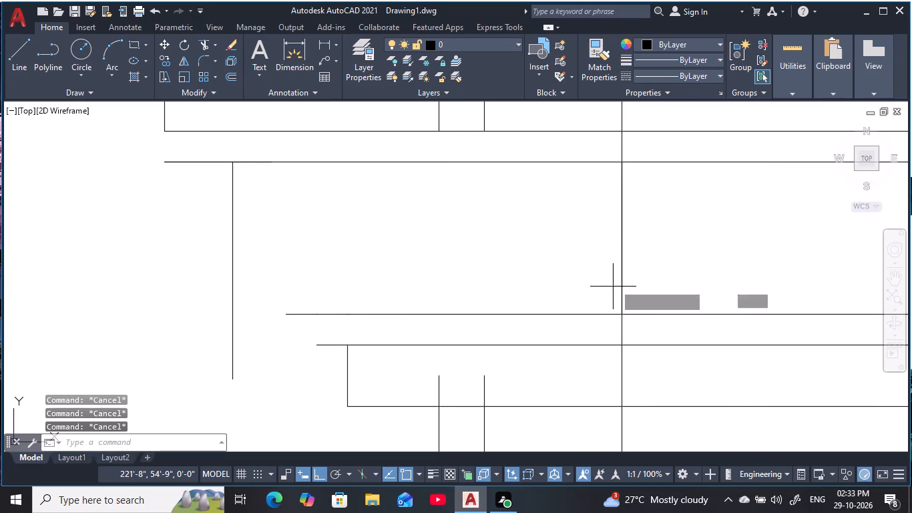
{"action": "left_click", "coordinate": [620, 240]}
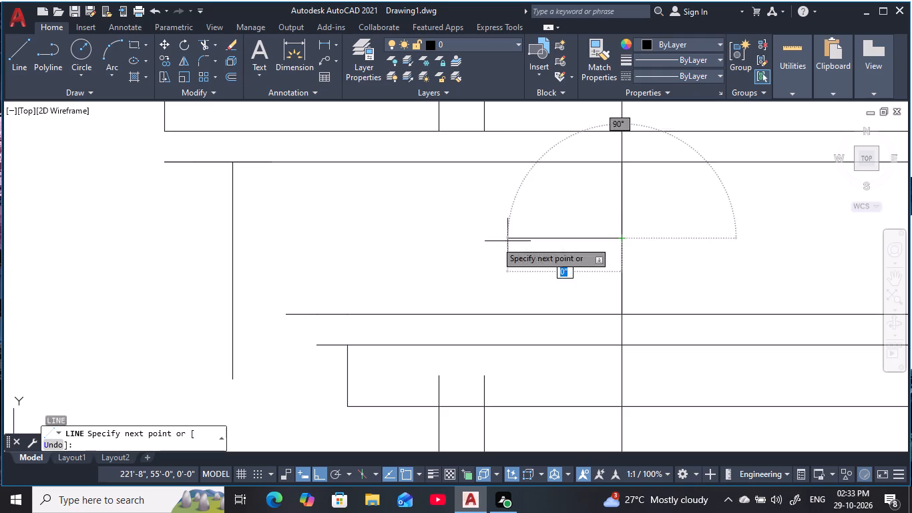
{"action": "left_click", "coordinate": [45, 240]}
{"action": "key", "text": "Escape"}
{"action": "key", "text": "Escape"}
{"action": "key", "text": "Escape"}
{"action": "middle_click_drag", "start_coordinate": [217, 223], "coordinate": [231, 227]}
{"action": "key", "text": "Escape"}
{"action": "key", "text": "Escape"}
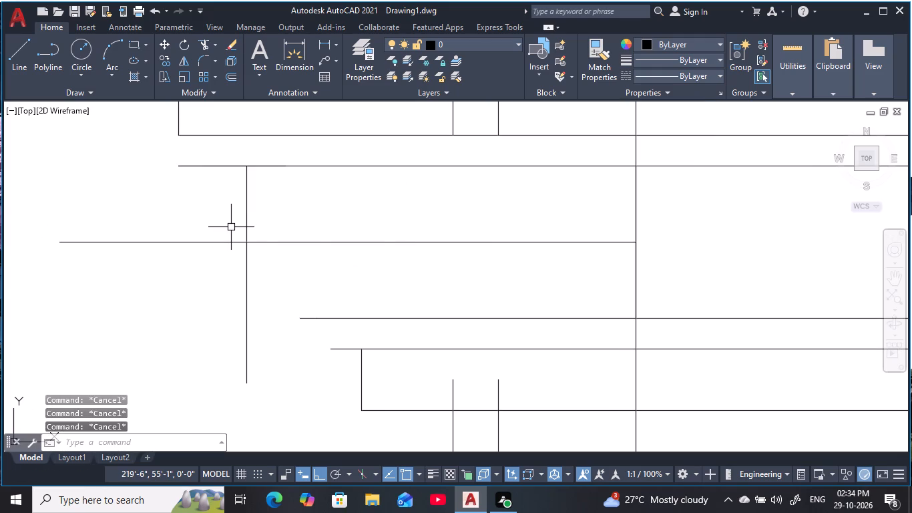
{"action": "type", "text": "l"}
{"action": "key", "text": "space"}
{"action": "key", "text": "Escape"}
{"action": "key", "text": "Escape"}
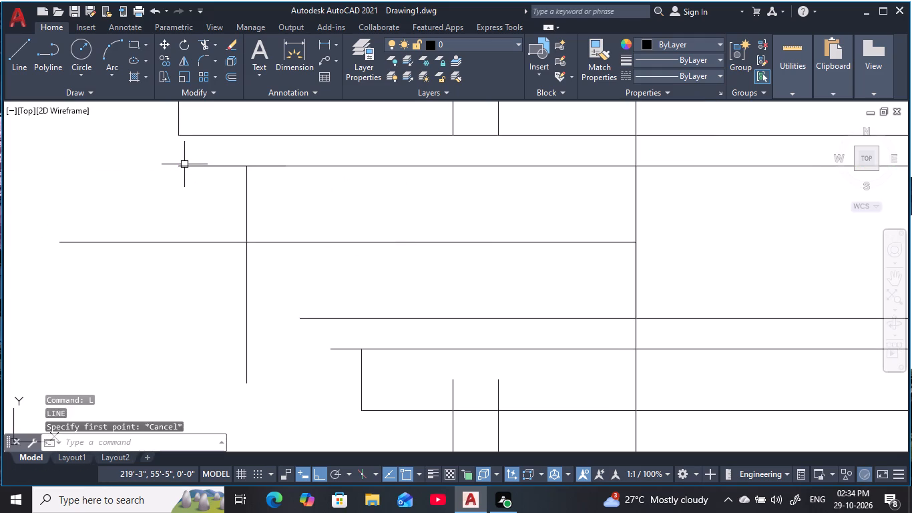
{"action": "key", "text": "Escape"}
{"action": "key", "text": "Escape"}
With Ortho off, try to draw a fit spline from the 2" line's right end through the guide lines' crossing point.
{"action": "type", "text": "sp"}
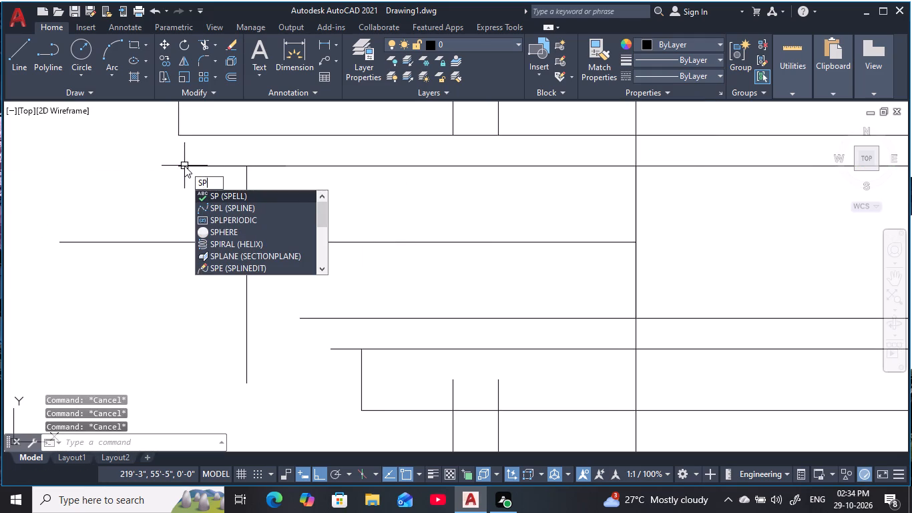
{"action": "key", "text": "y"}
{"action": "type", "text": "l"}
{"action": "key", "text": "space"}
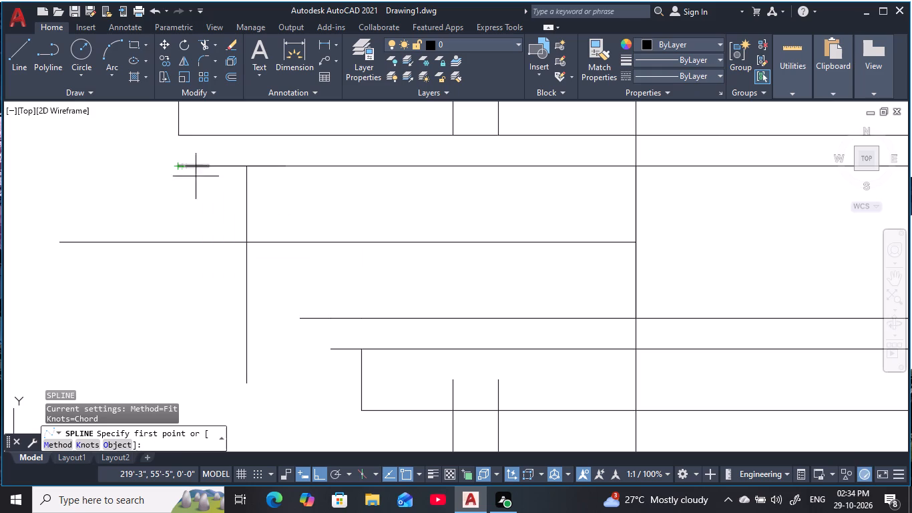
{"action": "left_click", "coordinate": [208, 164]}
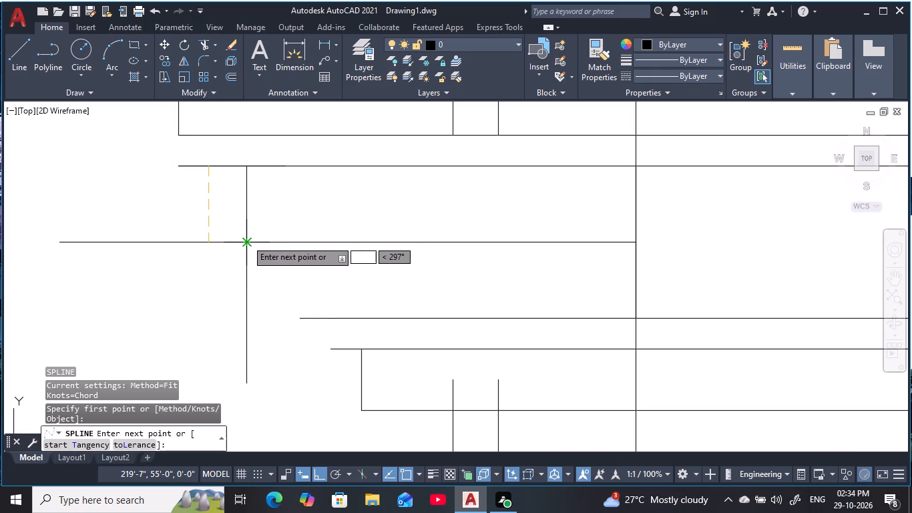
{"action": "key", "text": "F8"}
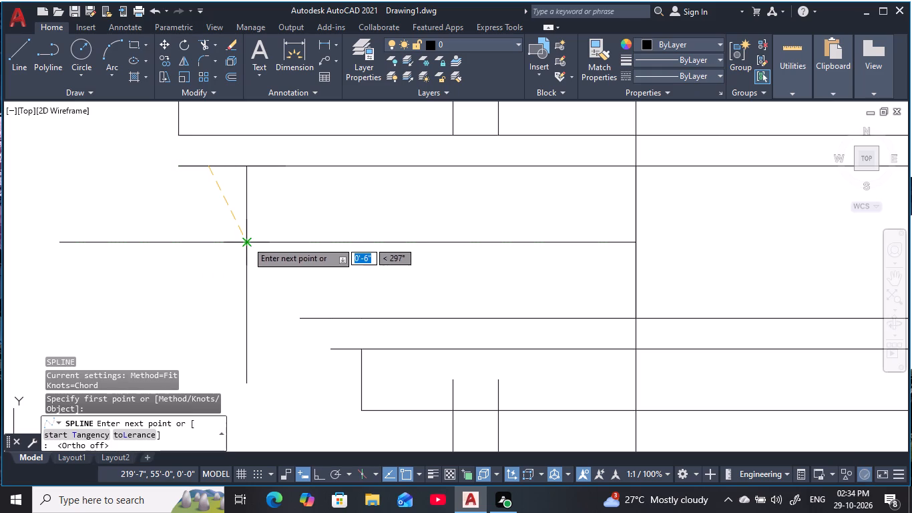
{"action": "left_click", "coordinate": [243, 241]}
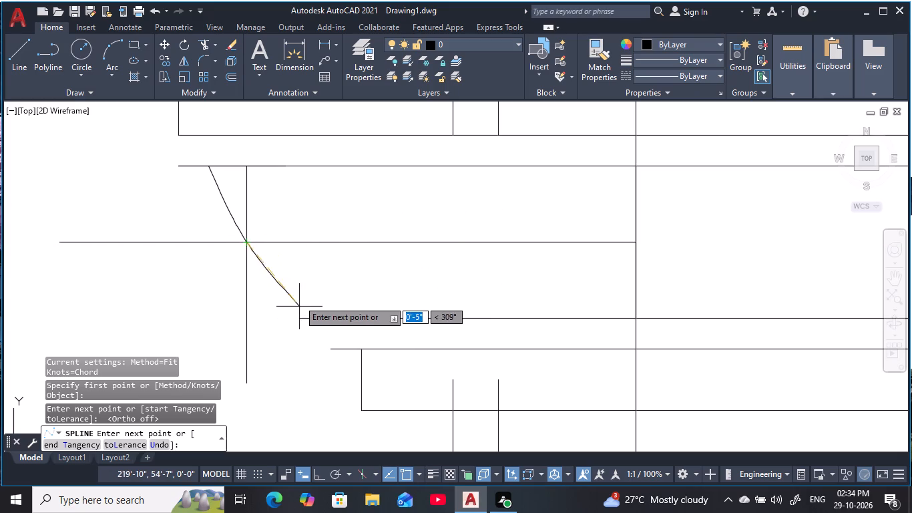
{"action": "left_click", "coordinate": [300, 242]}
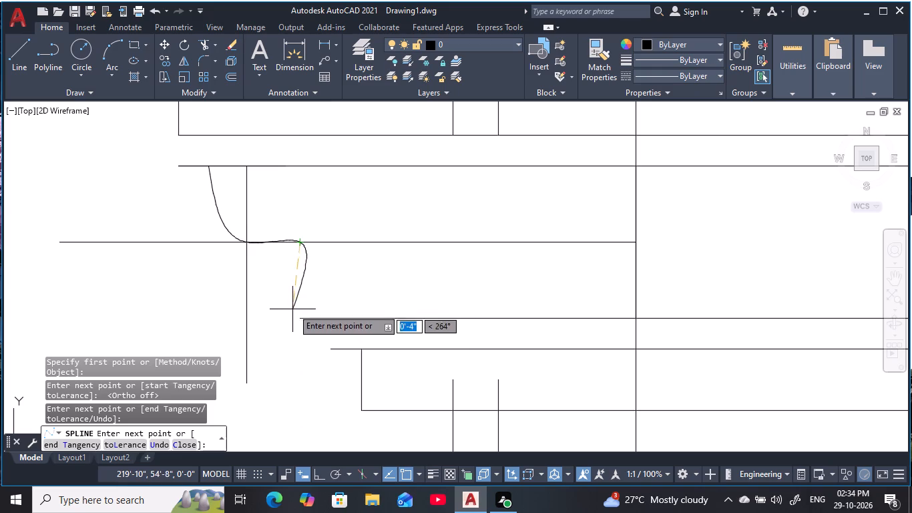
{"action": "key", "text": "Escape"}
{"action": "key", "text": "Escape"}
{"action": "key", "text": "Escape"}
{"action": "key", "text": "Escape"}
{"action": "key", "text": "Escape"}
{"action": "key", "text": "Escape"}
Draw two slanted lines from the 2" line's midpoint through the guide crossing to the closely spaced pair's upper-line left end.
{"action": "type", "text": "l"}
{"action": "key", "text": "space"}
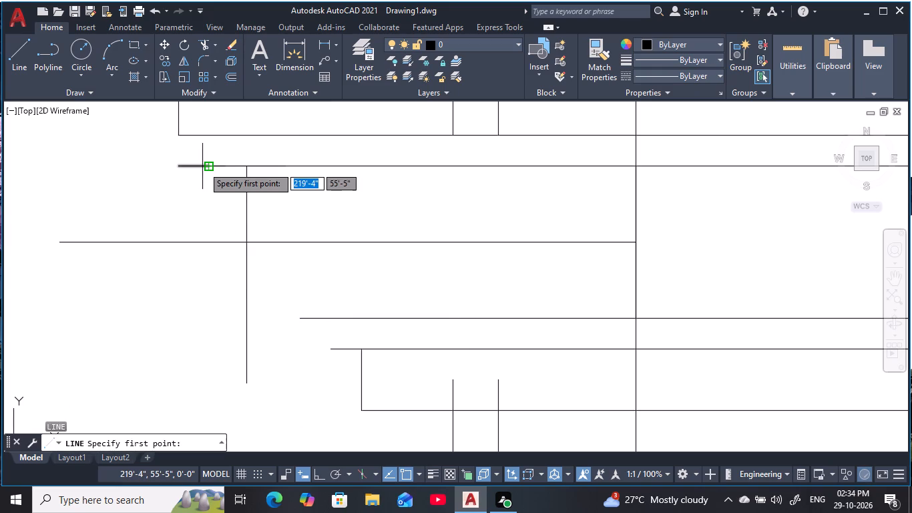
{"action": "left_click", "coordinate": [190, 166]}
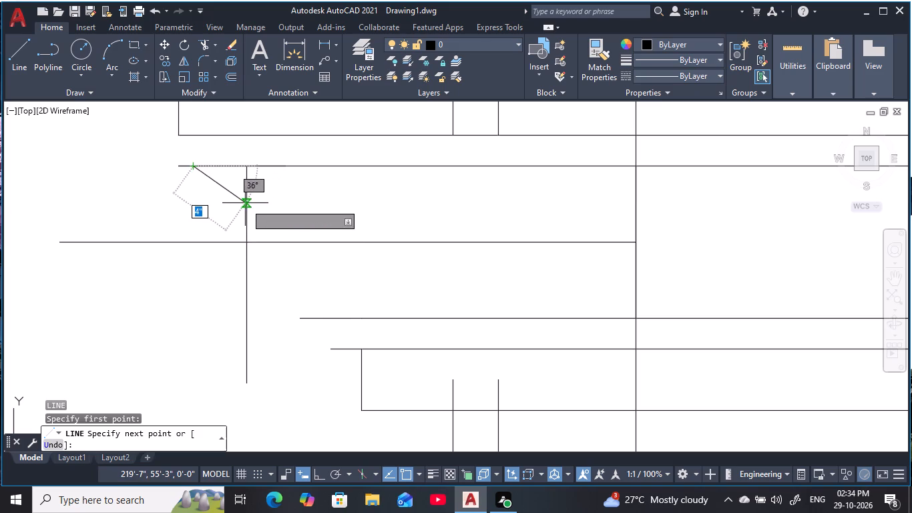
{"action": "left_click", "coordinate": [248, 240]}
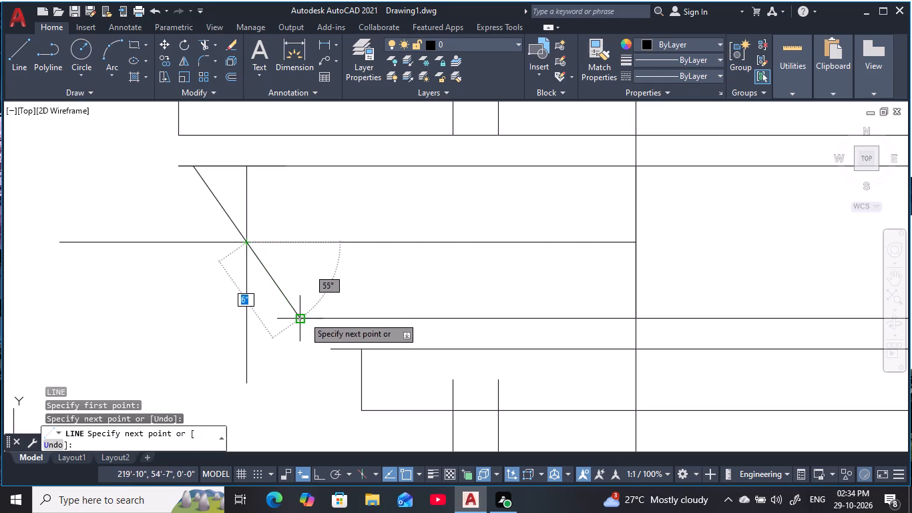
{"action": "left_click", "coordinate": [304, 317]}
{"action": "key", "text": "Escape"}
{"action": "key", "text": "Escape"}
{"action": "key", "text": "Escape"}
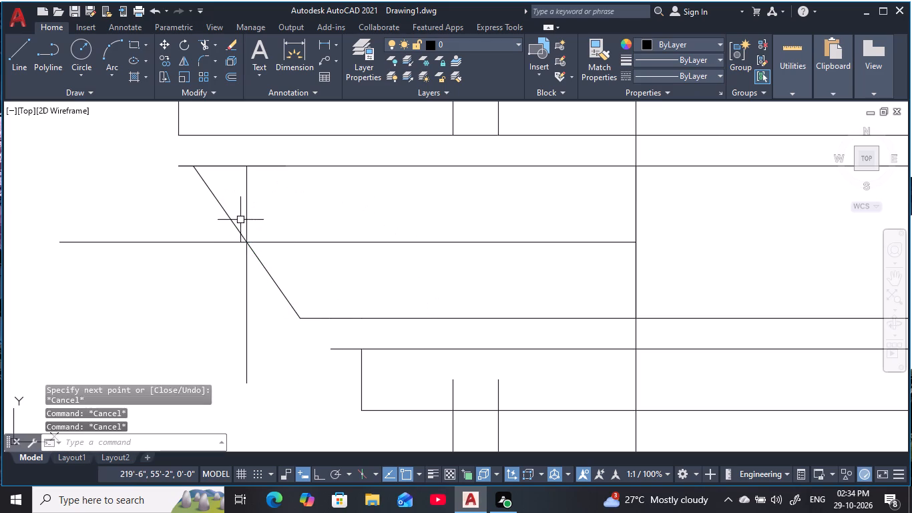
Erase the upper slanted line segment above the guide lines' crossing point.
{"action": "key", "text": "Escape"}
{"action": "left_click", "coordinate": [229, 206]}
{"action": "left_click", "coordinate": [216, 218]}
{"action": "type", "text": "e"}
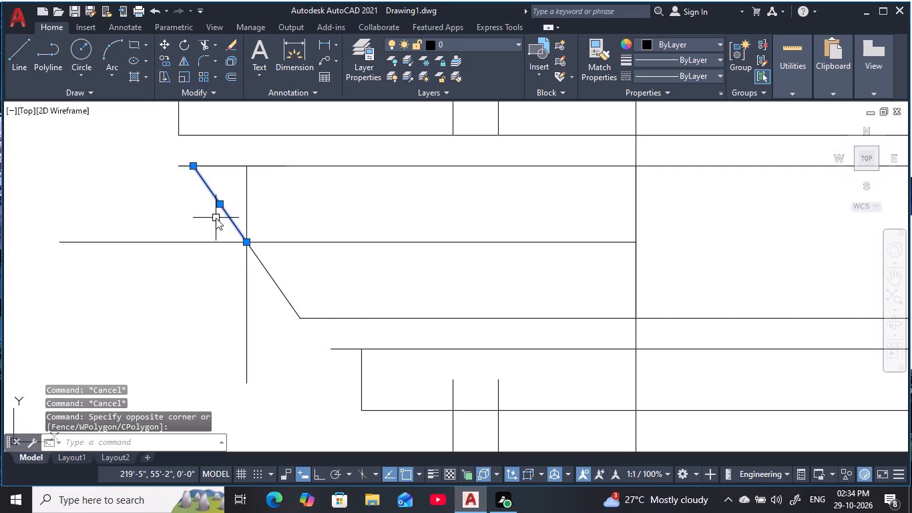
{"action": "key", "text": "space"}
{"action": "key", "text": "Escape"}
{"action": "key", "text": "Escape"}
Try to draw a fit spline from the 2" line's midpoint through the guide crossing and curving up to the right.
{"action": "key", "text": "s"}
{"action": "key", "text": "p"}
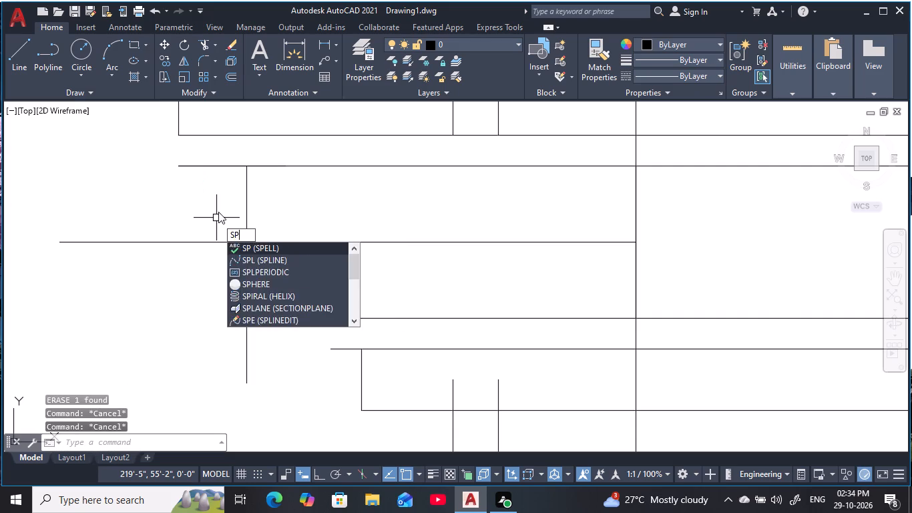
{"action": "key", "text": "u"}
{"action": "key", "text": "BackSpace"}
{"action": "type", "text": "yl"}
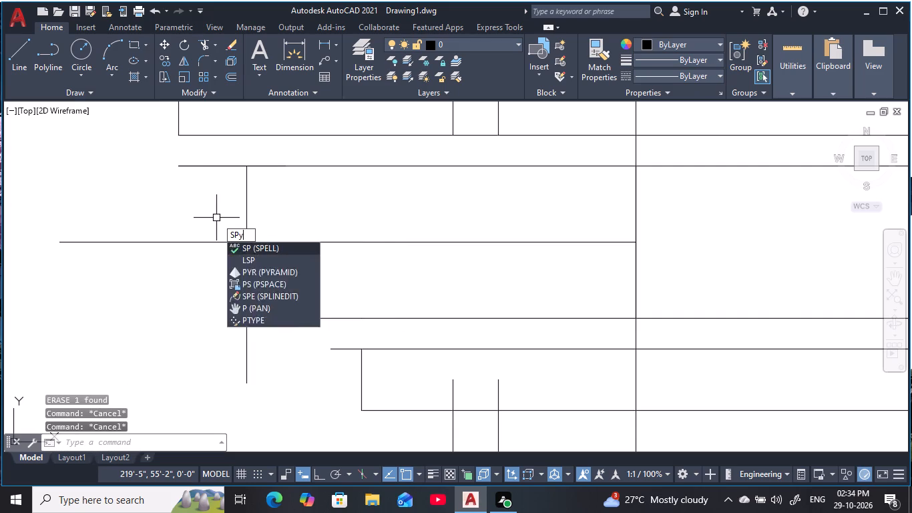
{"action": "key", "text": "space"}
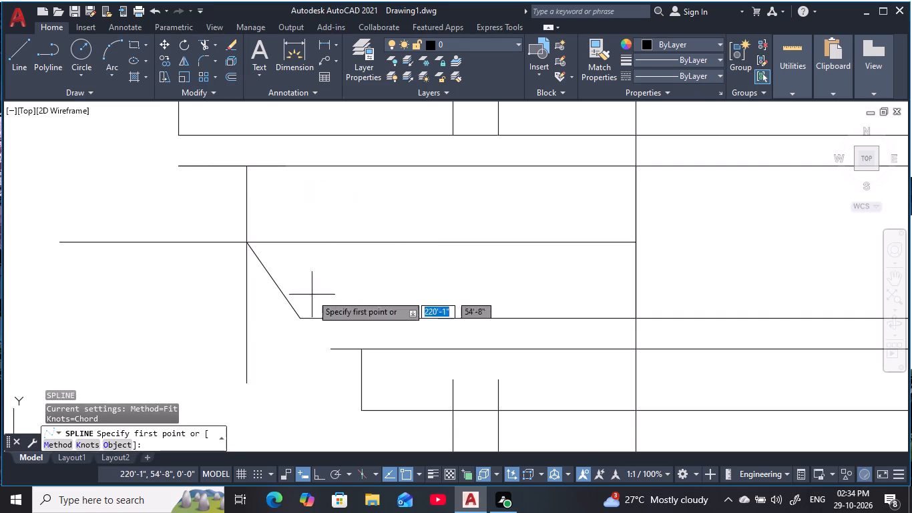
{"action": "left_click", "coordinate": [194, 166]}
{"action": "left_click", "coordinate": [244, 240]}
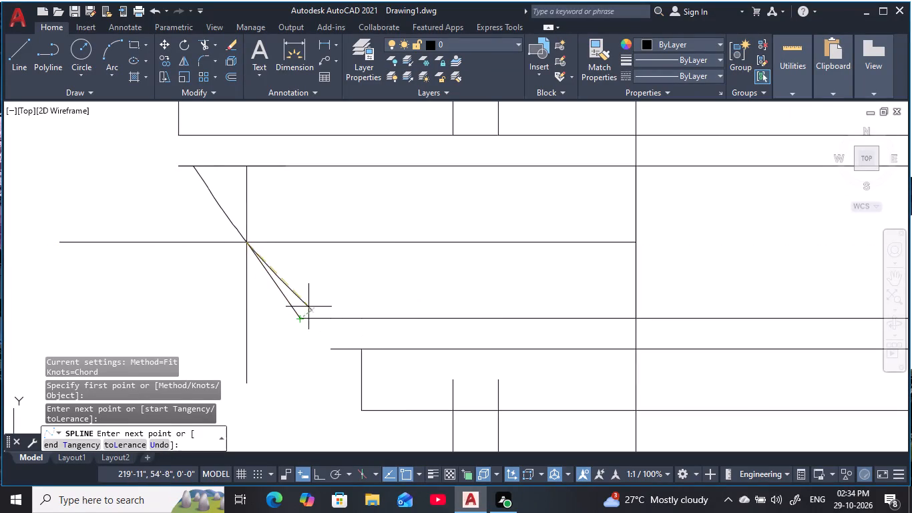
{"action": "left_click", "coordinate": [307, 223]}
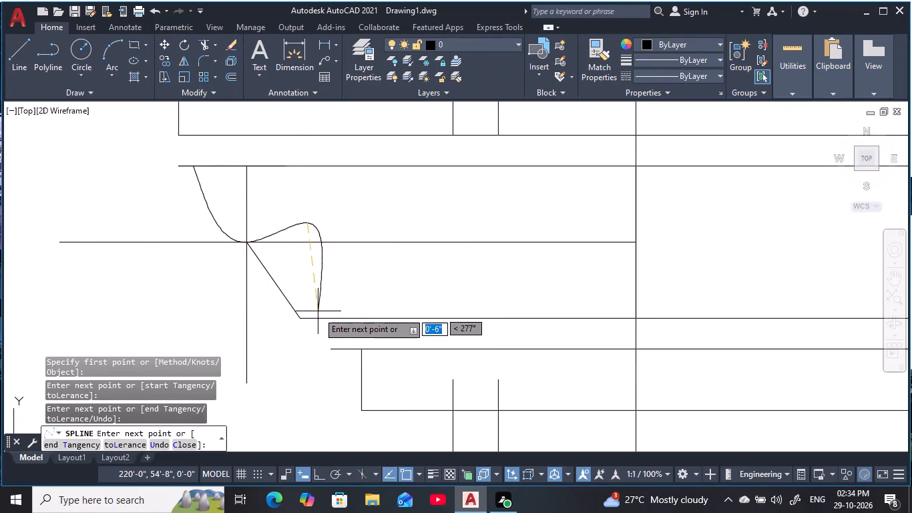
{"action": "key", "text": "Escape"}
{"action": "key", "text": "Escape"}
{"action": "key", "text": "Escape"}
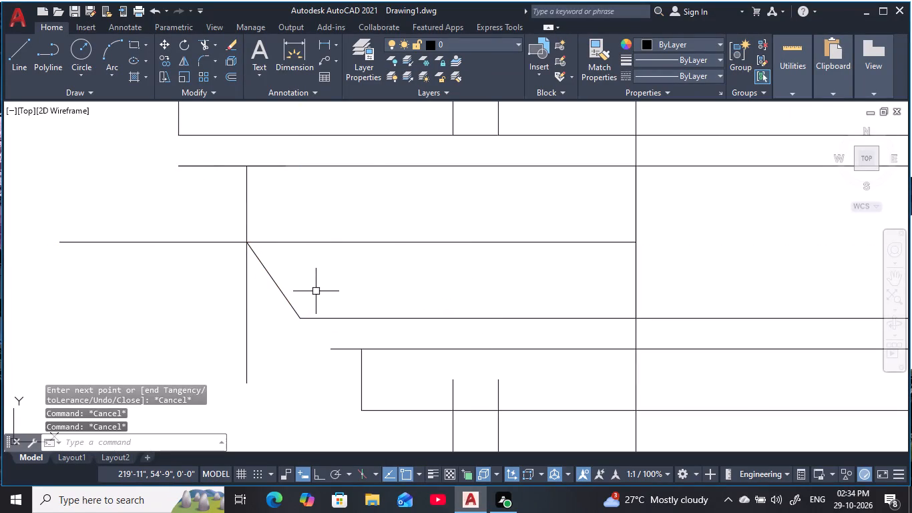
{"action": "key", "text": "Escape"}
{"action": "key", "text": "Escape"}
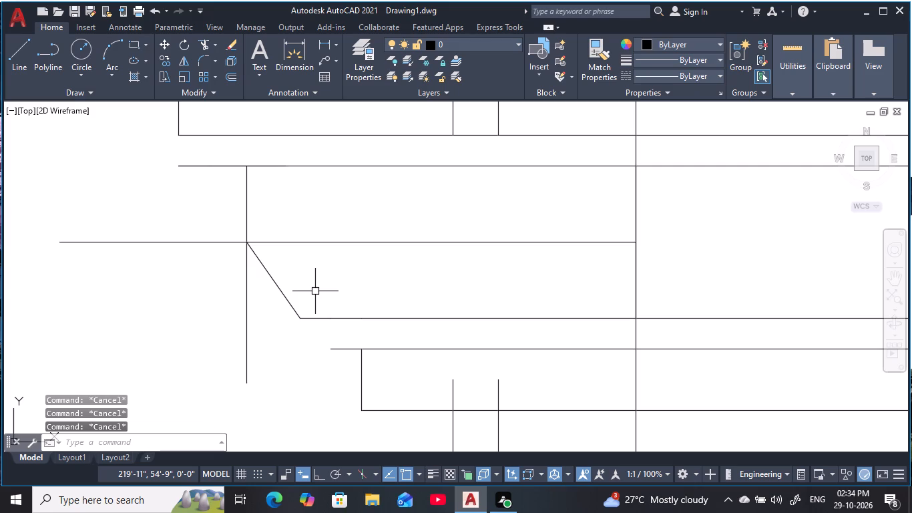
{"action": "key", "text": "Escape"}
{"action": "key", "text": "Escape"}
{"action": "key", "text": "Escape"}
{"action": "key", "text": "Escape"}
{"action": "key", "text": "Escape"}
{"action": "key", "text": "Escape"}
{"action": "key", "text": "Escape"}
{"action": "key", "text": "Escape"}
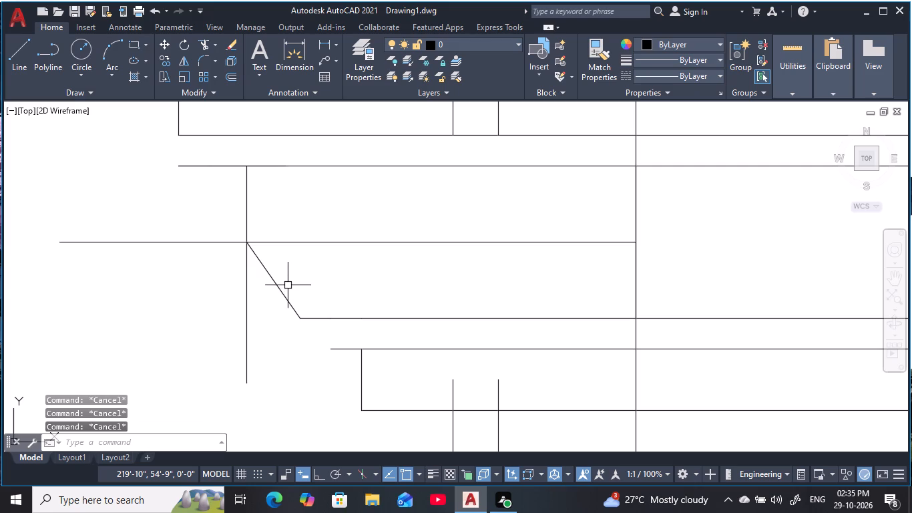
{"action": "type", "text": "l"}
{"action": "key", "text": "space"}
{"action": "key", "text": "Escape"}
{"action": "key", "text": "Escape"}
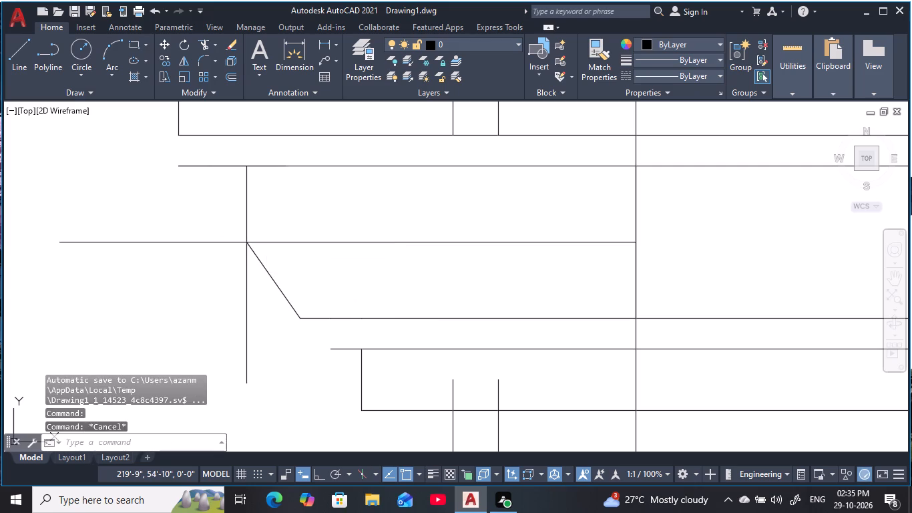
Erase the slanted line running from the guide lines' crossing point to the closely spaced pair's upper line.
{"action": "left_click", "coordinate": [284, 269]}
{"action": "left_click", "coordinate": [265, 293]}
{"action": "type", "text": "e"}
{"action": "key", "text": "space"}
{"action": "key", "text": "Escape"}
{"action": "key", "text": "Escape"}
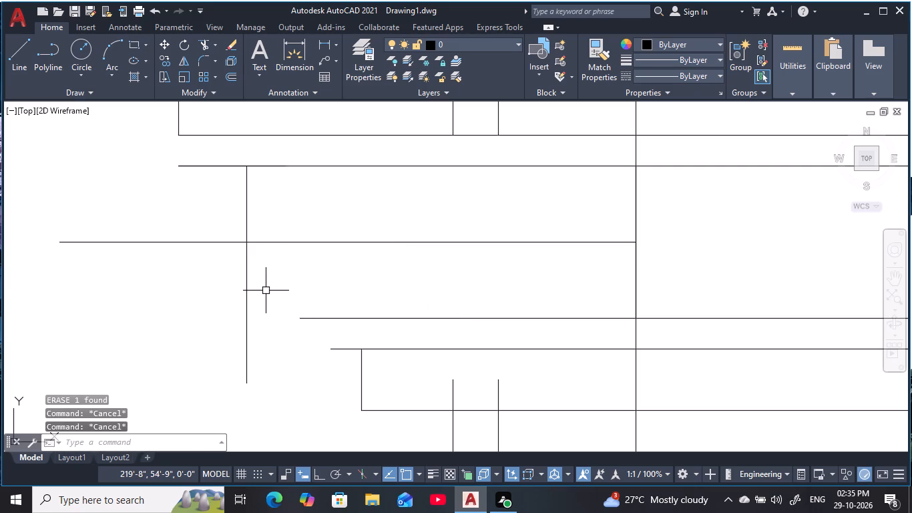
{"action": "key", "text": "Escape"}
{"action": "key", "text": "Escape"}
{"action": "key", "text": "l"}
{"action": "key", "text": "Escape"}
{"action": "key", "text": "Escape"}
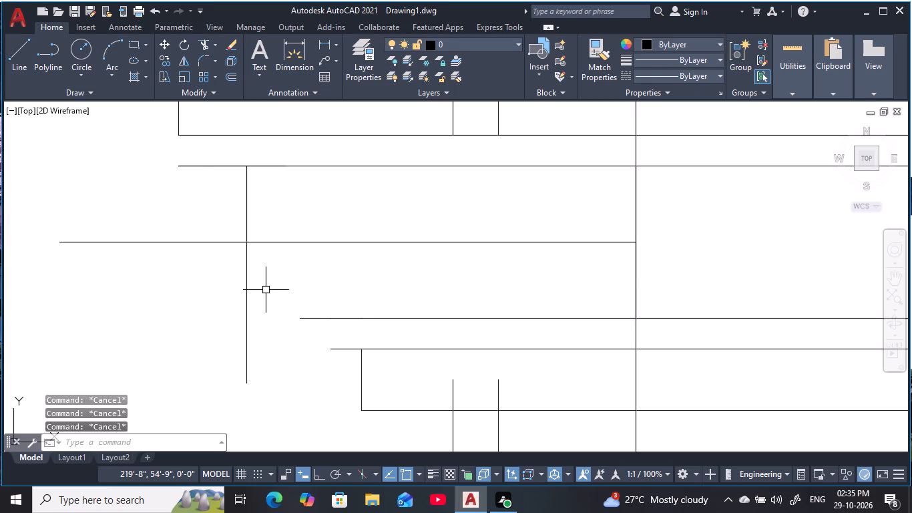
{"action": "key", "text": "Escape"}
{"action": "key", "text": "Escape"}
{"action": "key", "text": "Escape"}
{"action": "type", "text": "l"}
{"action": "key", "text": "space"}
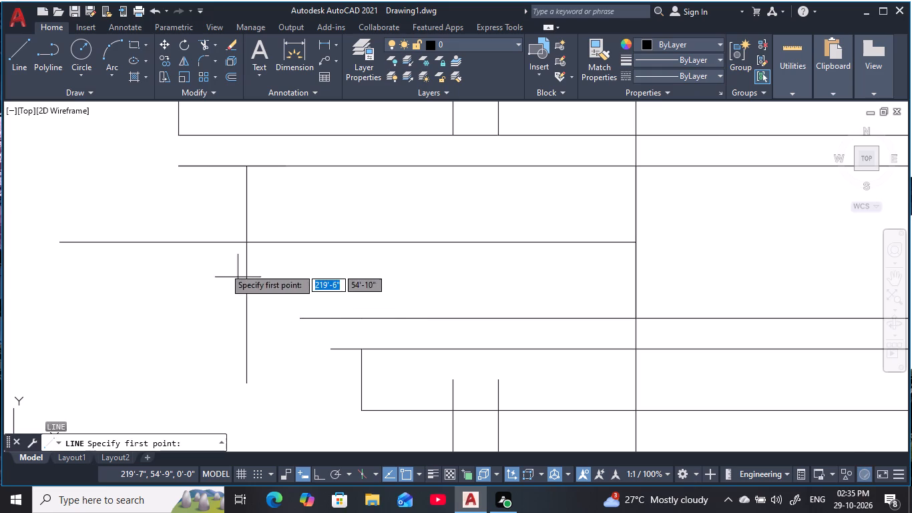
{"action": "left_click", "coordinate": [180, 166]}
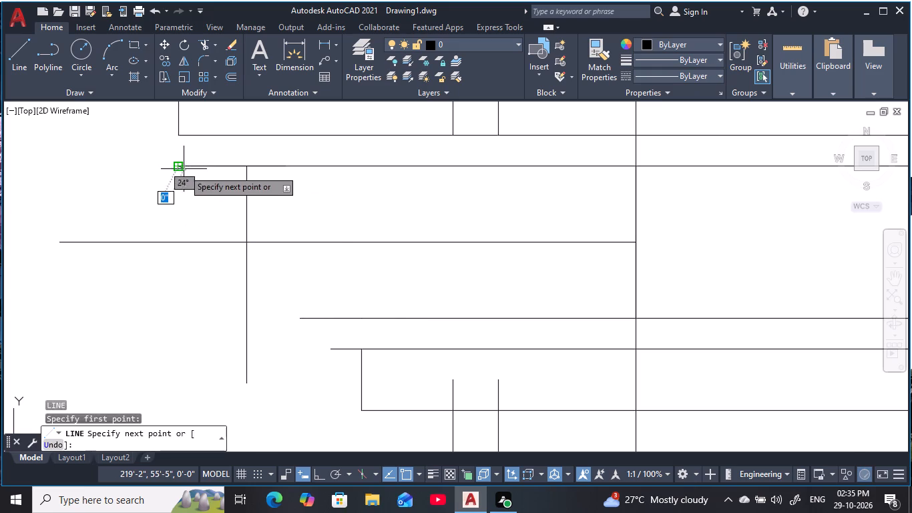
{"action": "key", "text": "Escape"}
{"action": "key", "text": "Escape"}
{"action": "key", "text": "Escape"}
Draw a 2" vertical line downward from the right end of the short 2" horizontal line at the profile's top.
{"action": "type", "text": "l"}
{"action": "key", "text": "space"}
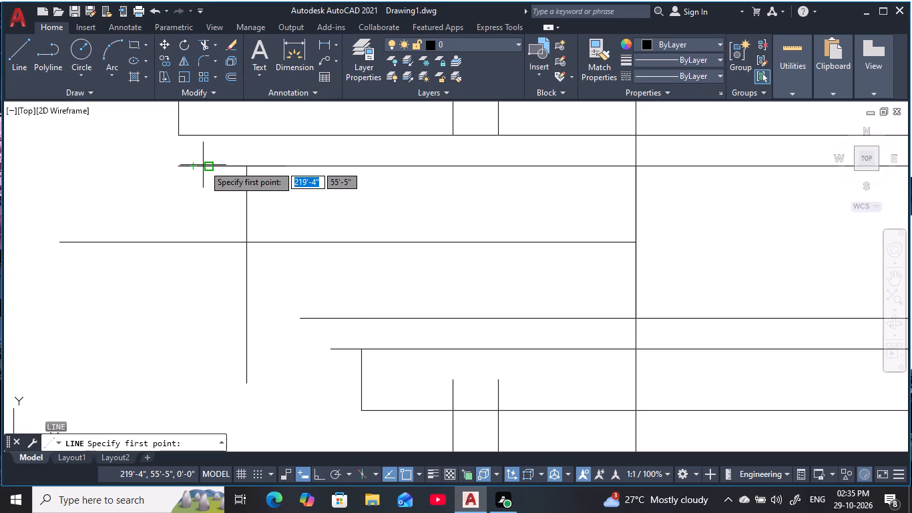
{"action": "left_click", "coordinate": [206, 165]}
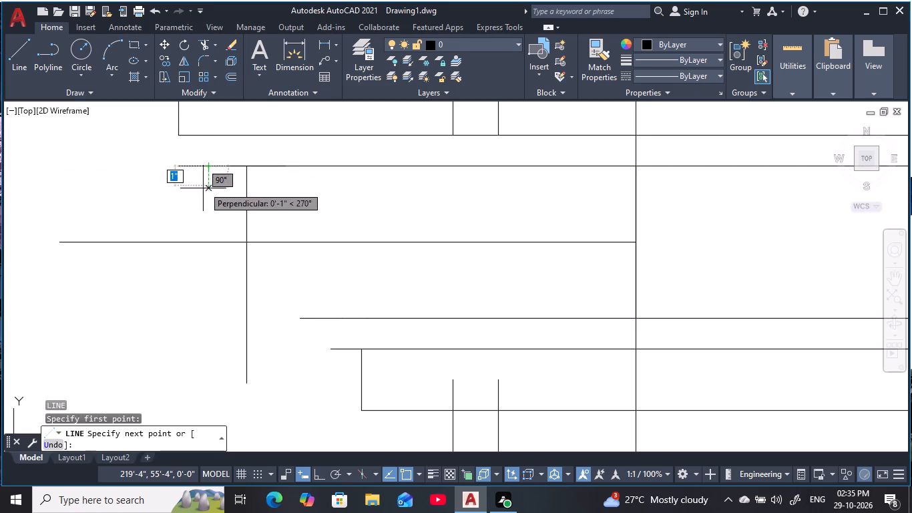
{"action": "type", "text": "2"}
{"action": "key", "text": "space"}
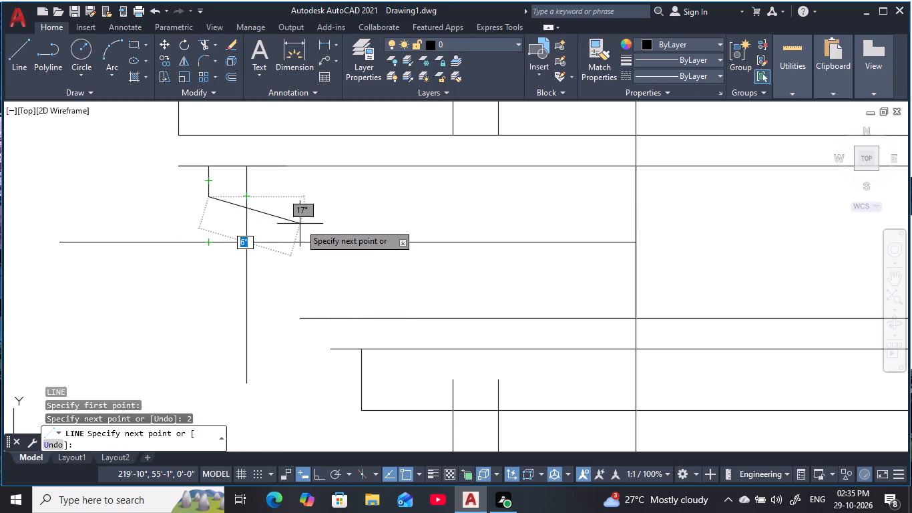
{"action": "key", "text": "Escape"}
{"action": "key", "text": "Escape"}
{"action": "key", "text": "Escape"}
{"action": "key", "text": "Escape"}
{"action": "key", "text": "Escape"}
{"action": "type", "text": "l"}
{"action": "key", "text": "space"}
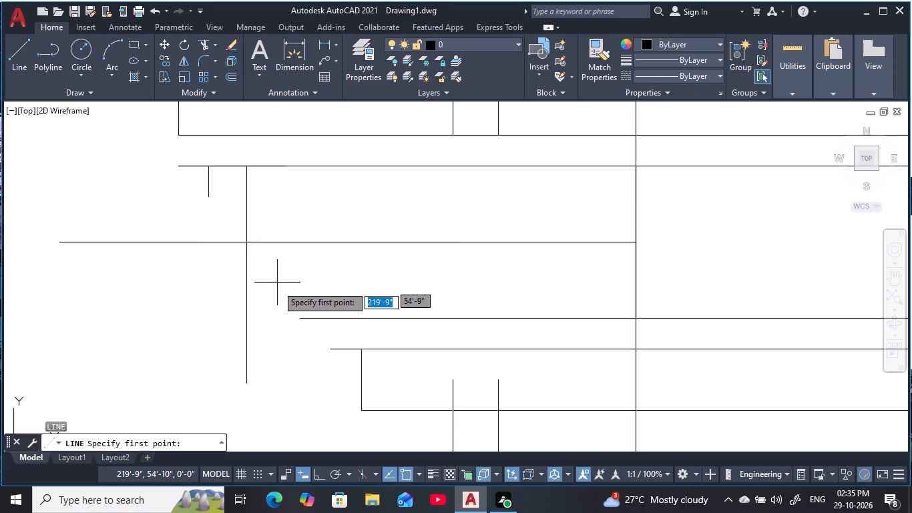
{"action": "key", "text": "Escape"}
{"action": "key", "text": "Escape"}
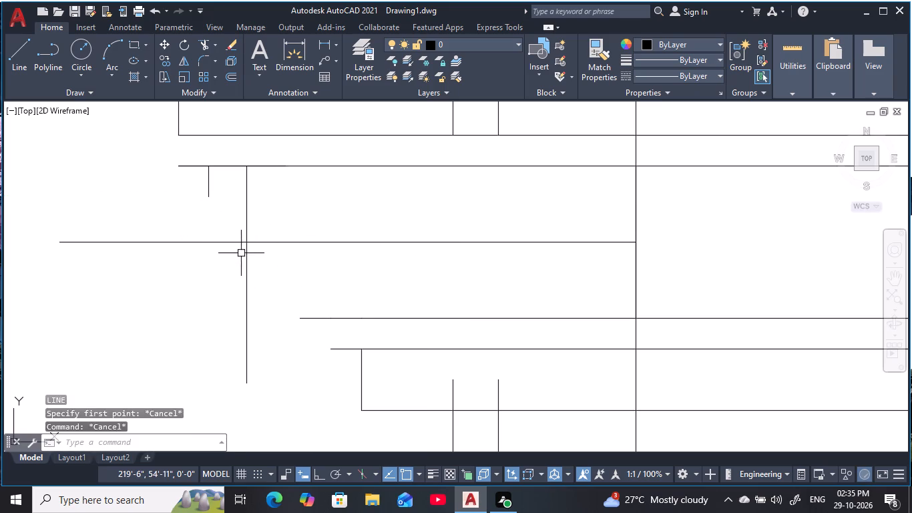
Erase the two crossing guide lines, horizontal and vertical, in the middle of the profile.
{"action": "left_click", "coordinate": [302, 273]}
{"action": "left_click", "coordinate": [227, 225]}
{"action": "type", "text": "e"}
{"action": "key", "text": "space"}
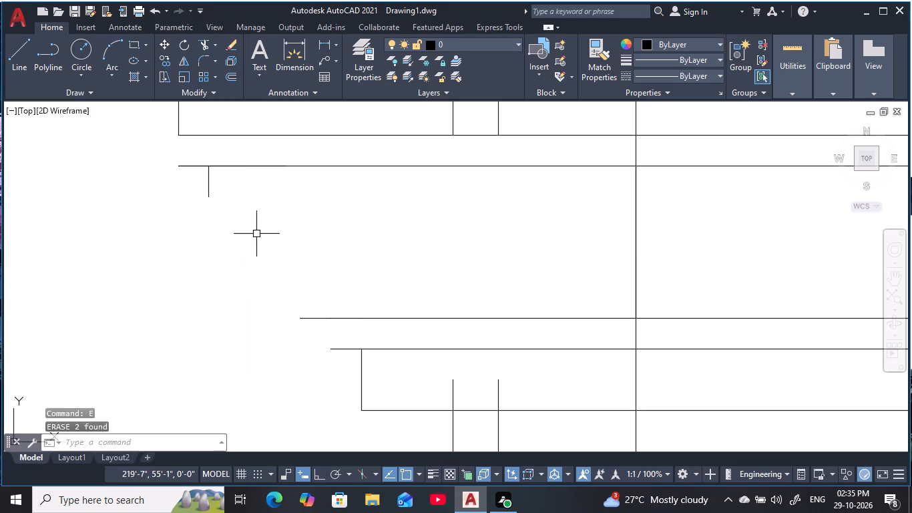
{"action": "key", "text": "Escape"}
{"action": "key", "text": "Escape"}
{"action": "key", "text": "Escape"}
{"action": "key", "text": "Escape"}
{"action": "key", "text": "Escape"}
{"action": "key", "text": "Escape"}
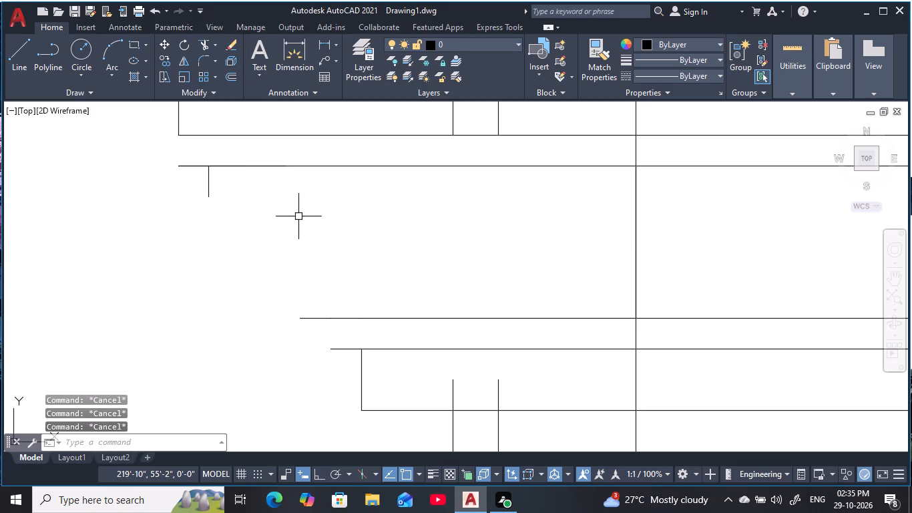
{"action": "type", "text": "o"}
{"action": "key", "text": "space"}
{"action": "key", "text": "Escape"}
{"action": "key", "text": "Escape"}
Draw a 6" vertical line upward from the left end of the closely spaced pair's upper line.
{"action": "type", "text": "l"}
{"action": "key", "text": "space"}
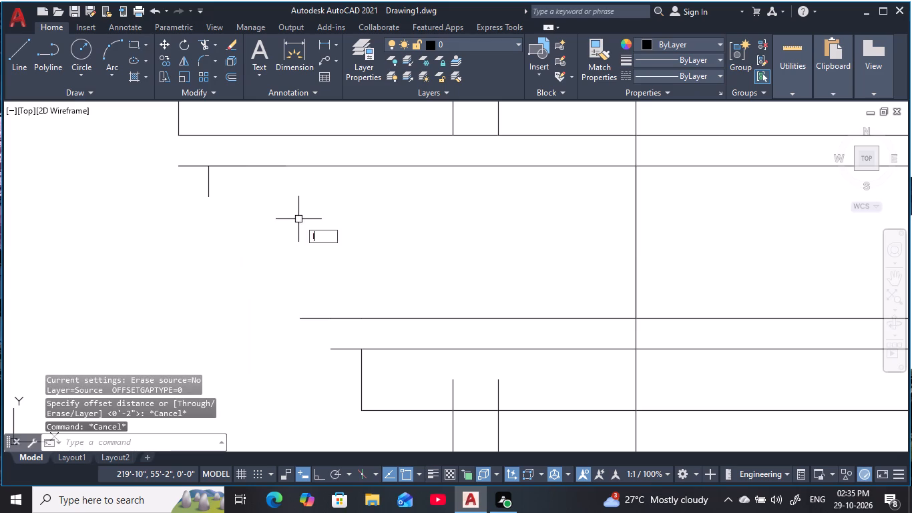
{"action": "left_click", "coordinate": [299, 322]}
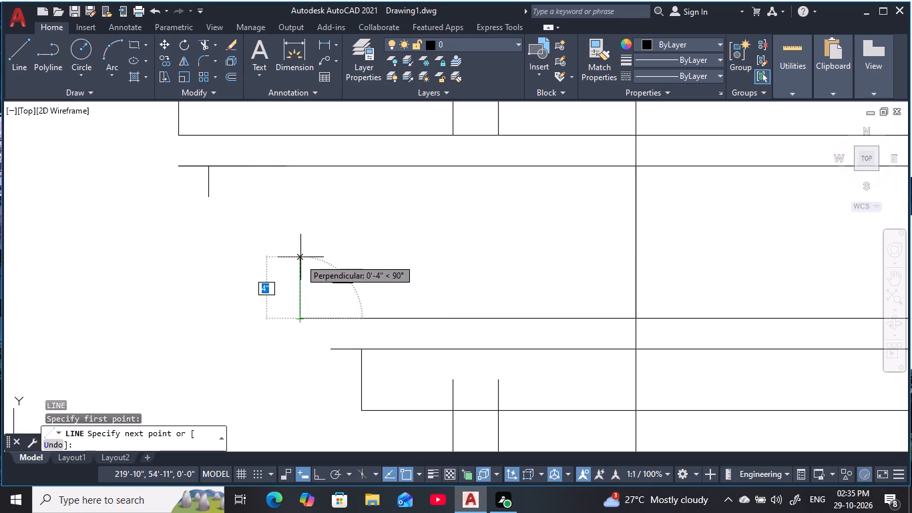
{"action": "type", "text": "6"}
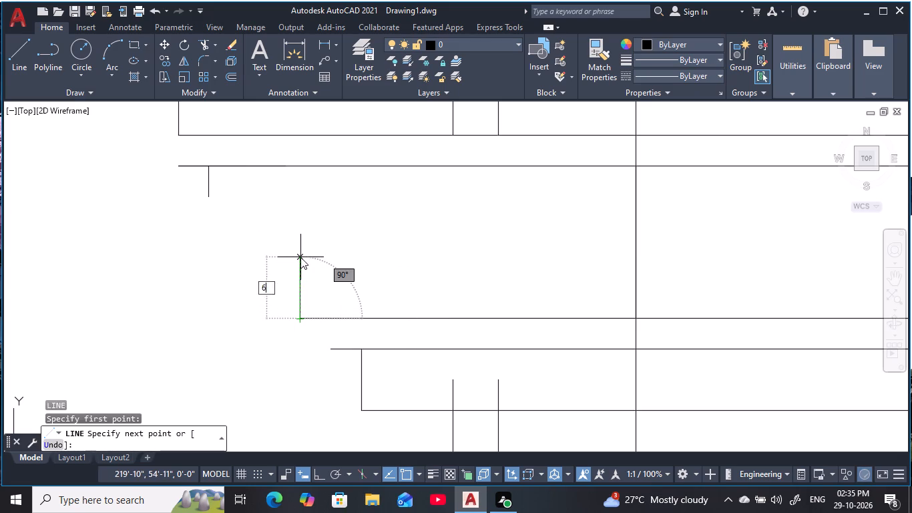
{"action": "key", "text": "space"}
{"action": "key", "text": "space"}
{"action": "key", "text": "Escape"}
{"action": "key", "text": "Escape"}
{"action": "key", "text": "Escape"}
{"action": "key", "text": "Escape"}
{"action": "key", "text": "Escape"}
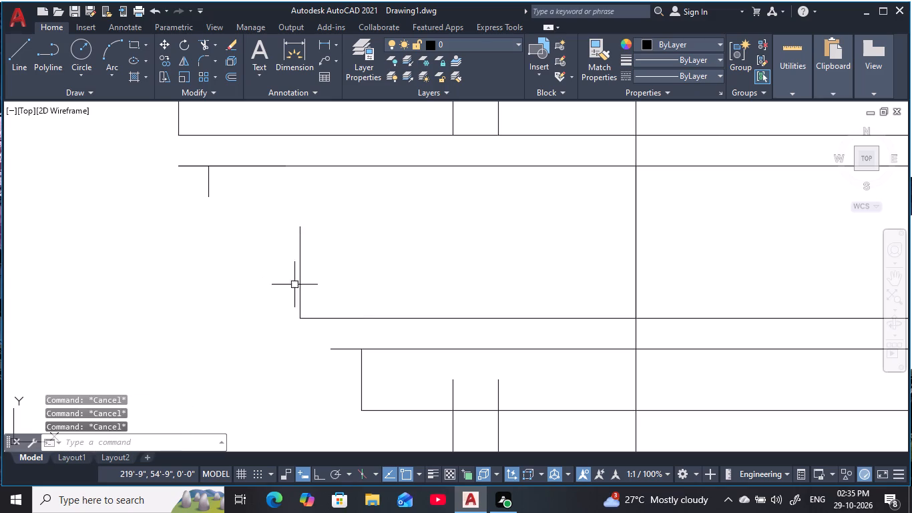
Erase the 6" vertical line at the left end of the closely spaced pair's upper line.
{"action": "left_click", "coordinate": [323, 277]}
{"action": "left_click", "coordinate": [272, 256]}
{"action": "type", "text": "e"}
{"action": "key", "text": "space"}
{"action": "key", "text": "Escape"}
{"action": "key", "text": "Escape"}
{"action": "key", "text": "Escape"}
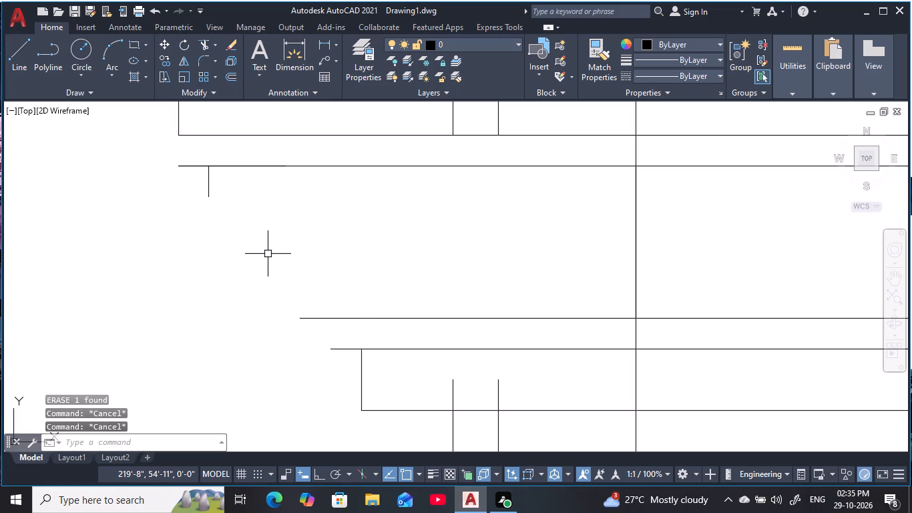
Draw a 4" vertical line upward from the left end of the closely spaced pair's upper line.
{"action": "type", "text": "l"}
{"action": "key", "text": "space"}
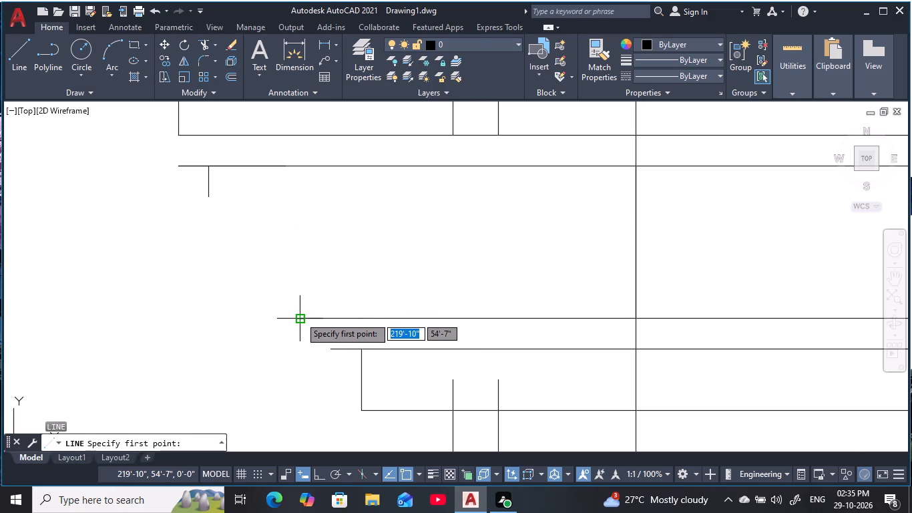
{"action": "left_click", "coordinate": [300, 317]}
{"action": "type", "text": "4"}
{"action": "key", "text": "space"}
{"action": "key", "text": "space"}
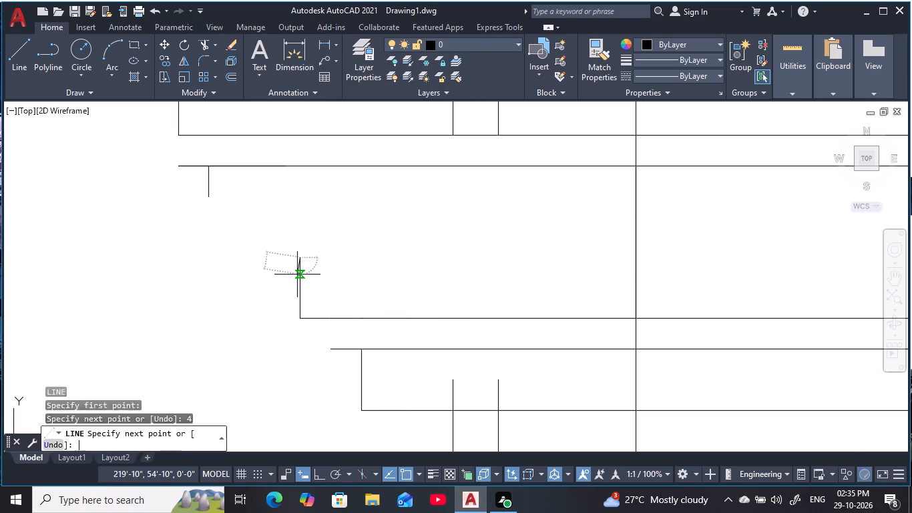
{"action": "key", "text": "Escape"}
{"action": "key", "text": "Escape"}
{"action": "key", "text": "Escape"}
{"action": "key", "text": "Escape"}
{"action": "key", "text": "Escape"}
{"action": "key", "text": "Escape"}
{"action": "key", "text": "Escape"}
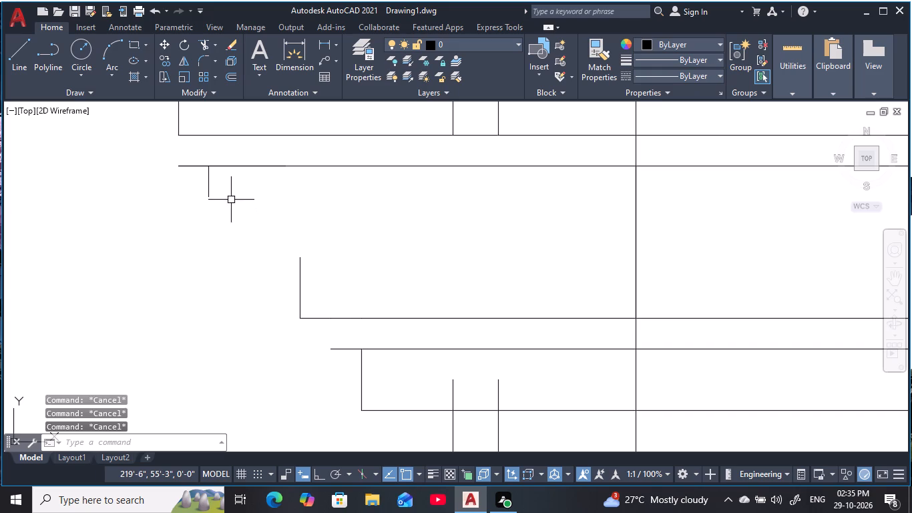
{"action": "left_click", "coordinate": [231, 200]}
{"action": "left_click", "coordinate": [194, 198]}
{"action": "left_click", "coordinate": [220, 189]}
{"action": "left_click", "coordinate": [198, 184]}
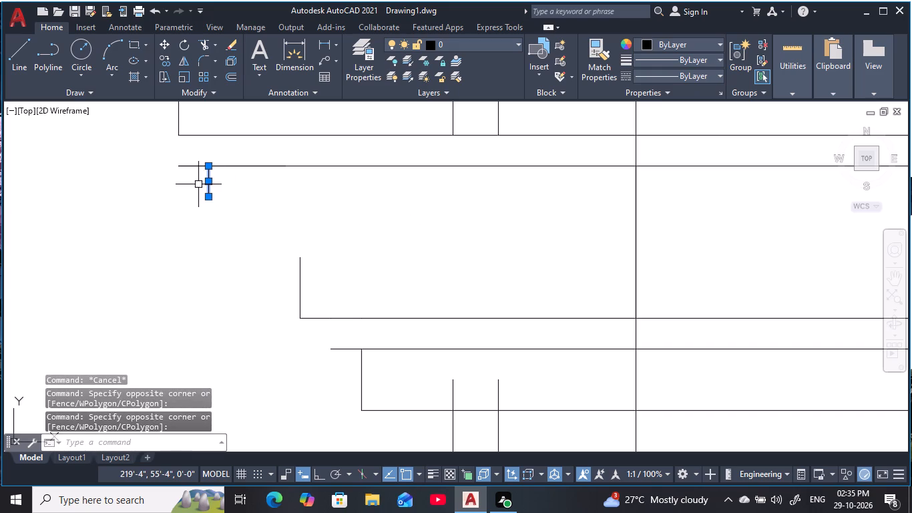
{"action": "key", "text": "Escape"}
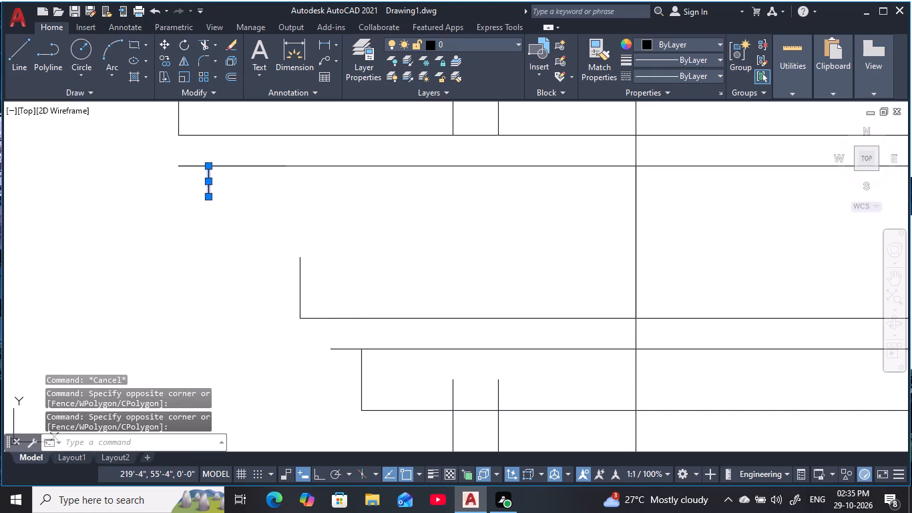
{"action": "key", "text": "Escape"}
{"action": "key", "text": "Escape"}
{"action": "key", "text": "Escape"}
Draw a three-point arc from the 2" vertical line's lower end through the 4" line's top, ending about 1" lower on that line.
{"action": "type", "text": "arc"}
{"action": "key", "text": "space"}
{"action": "left_click", "coordinate": [210, 198]}
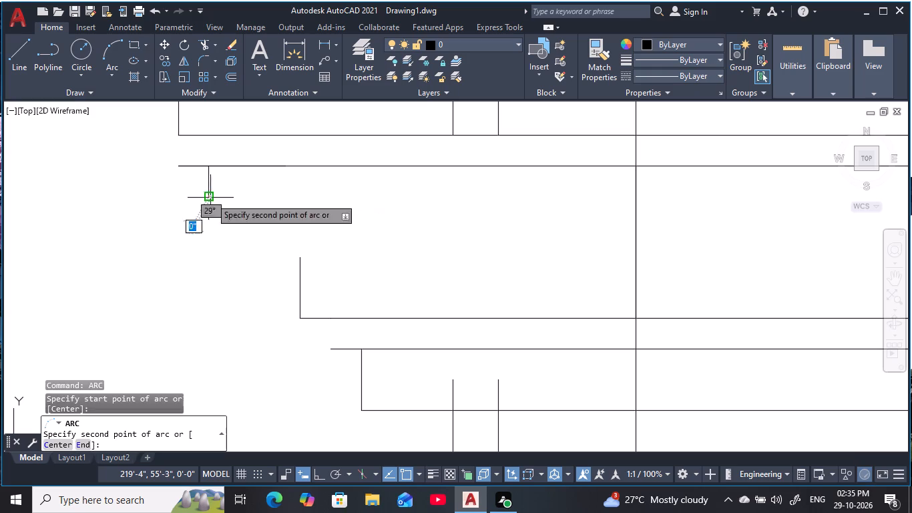
{"action": "left_click", "coordinate": [304, 258]}
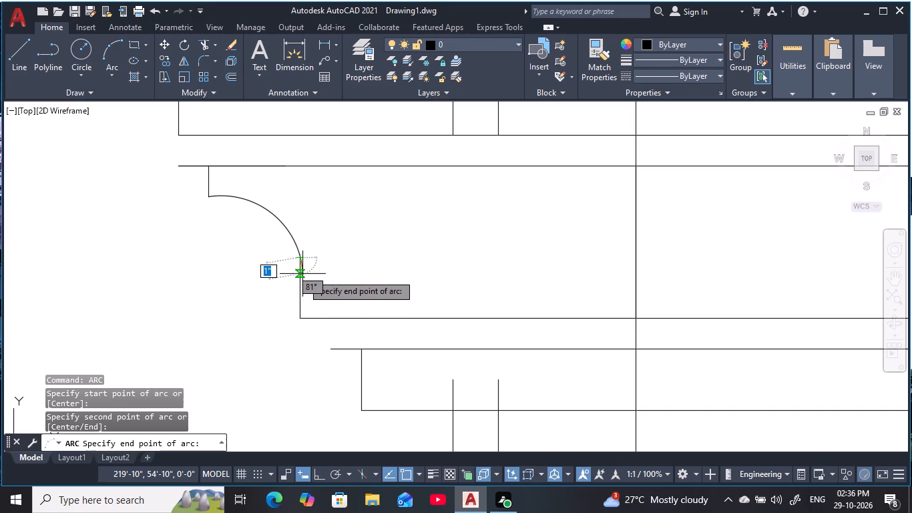
{"action": "left_click", "coordinate": [302, 274]}
{"action": "key", "text": "Escape"}
{"action": "key", "text": "Escape"}
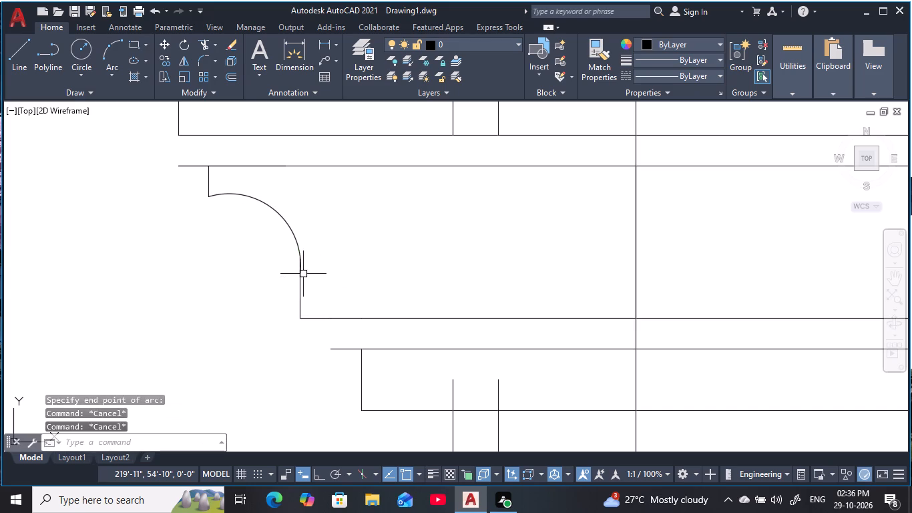
{"action": "key", "text": "Escape"}
Trim the overshooting bottom portion of the arc that bulges past the 4" vertical line.
{"action": "scroll", "coordinate": [316, 303], "scroll_direction": "up", "scroll_amount": 2}
{"action": "middle_click_drag", "start_coordinate": [314, 302], "coordinate": [421, 373]}
{"action": "scroll", "coordinate": [408, 371], "scroll_direction": "up", "scroll_amount": 1}
{"action": "key", "text": "Escape"}
{"action": "key", "text": "Escape"}
{"action": "scroll", "coordinate": [340, 269], "scroll_direction": "up", "scroll_amount": 2}
{"action": "key", "text": "Escape"}
{"action": "middle_click_drag", "start_coordinate": [346, 260], "coordinate": [345, 285]}
{"action": "key", "text": "Escape"}
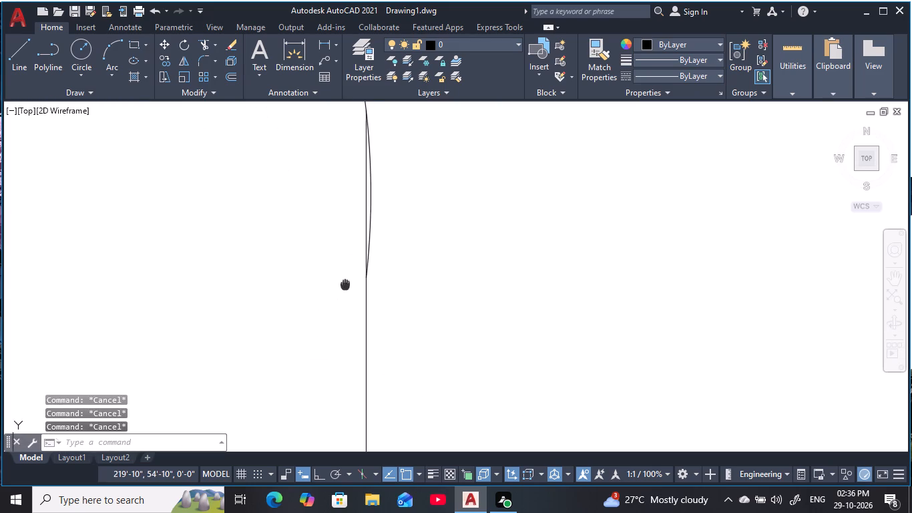
{"action": "type", "text": "tr"}
{"action": "key", "text": "space"}
{"action": "left_click", "coordinate": [370, 218]}
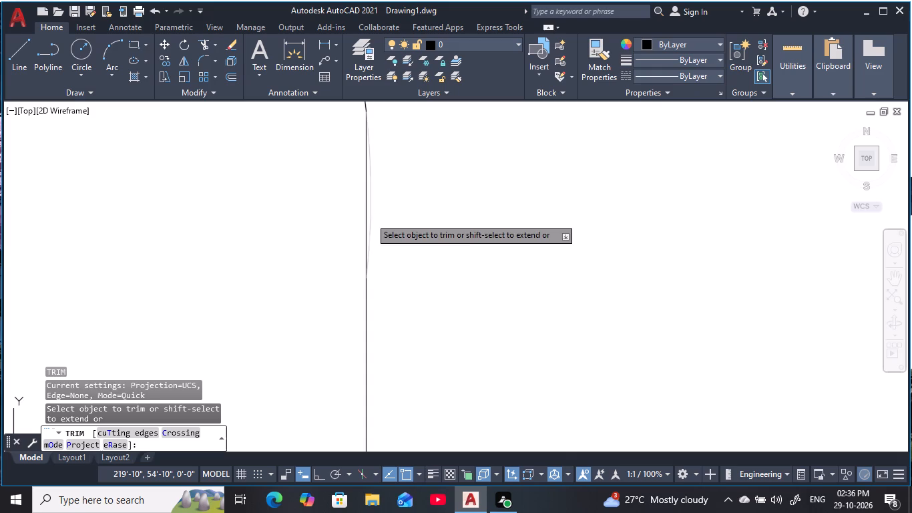
{"action": "scroll", "coordinate": [417, 208], "scroll_direction": "down", "scroll_amount": 6}
{"action": "middle_click_drag", "start_coordinate": [455, 212], "coordinate": [307, 240]}
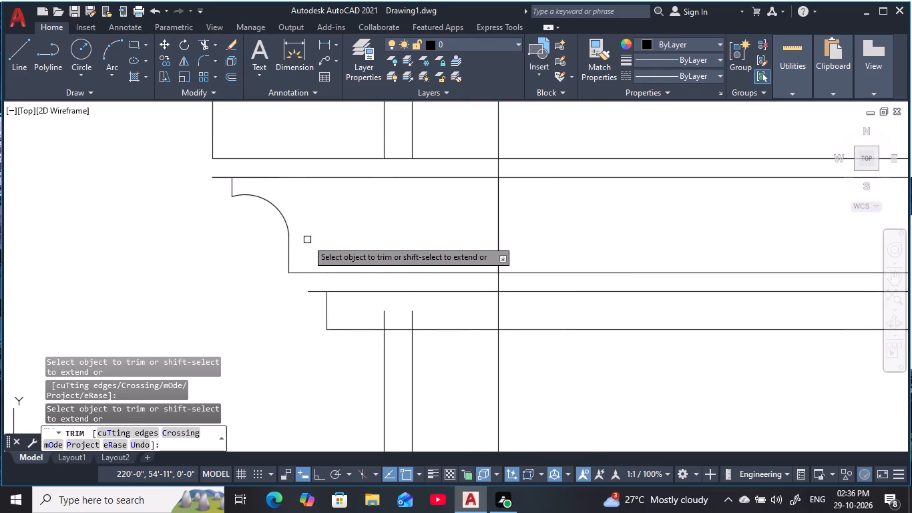
{"action": "scroll", "coordinate": [307, 240], "scroll_direction": "down", "scroll_amount": 3}
{"action": "middle_click", "coordinate": [324, 236]}
{"action": "scroll", "coordinate": [317, 247], "scroll_direction": "up", "scroll_amount": 2}
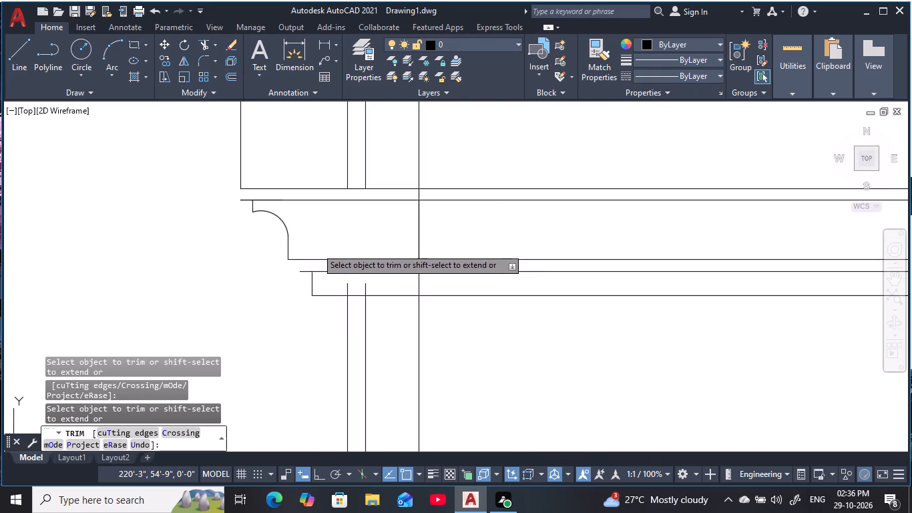
{"action": "scroll", "coordinate": [310, 252], "scroll_direction": "up", "scroll_amount": 2}
{"action": "middle_click_drag", "start_coordinate": [300, 244], "coordinate": [337, 277]}
{"action": "key", "text": "Escape"}
{"action": "key", "text": "Escape"}
Draw a short vertical line from the left end of the closely spaced pair's lower line up to its upper line.
{"action": "type", "text": "l"}
{"action": "key", "text": "space"}
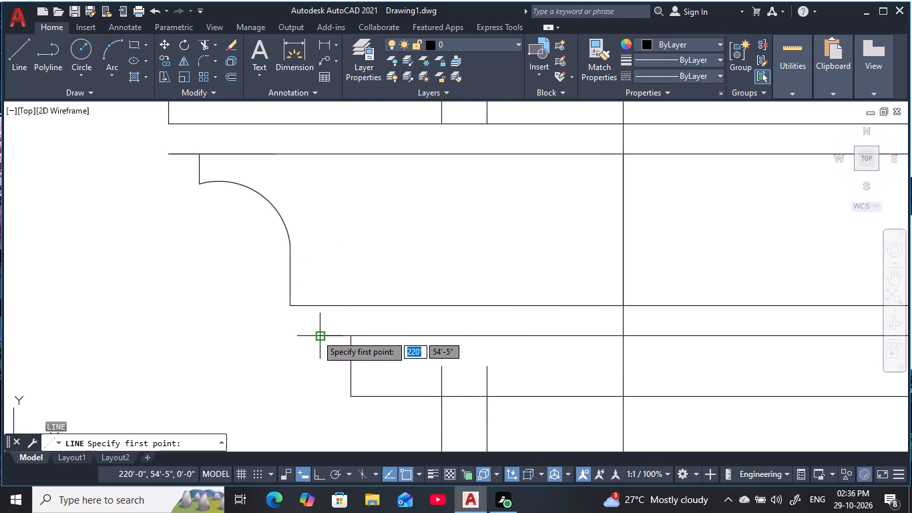
{"action": "left_click", "coordinate": [316, 335]}
{"action": "left_click", "coordinate": [318, 305]}
{"action": "key", "text": "Escape"}
{"action": "key", "text": "Escape"}
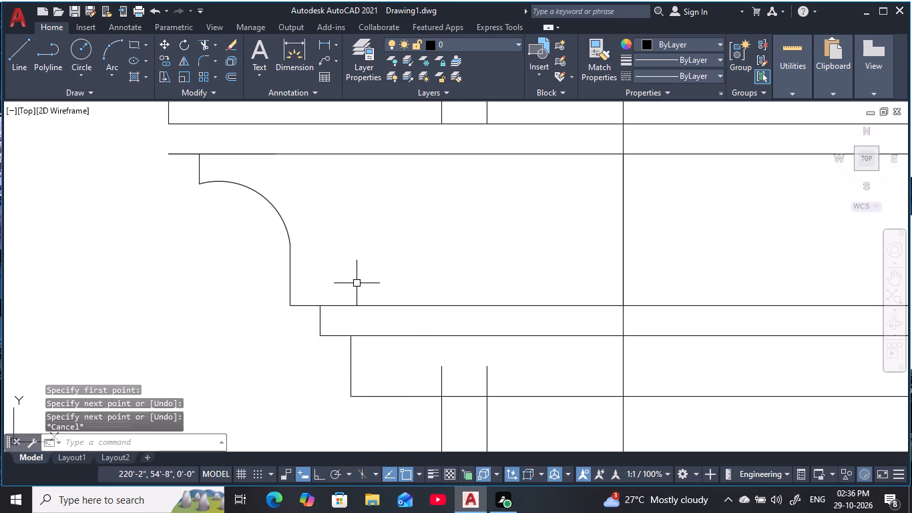
Examine the whole layout and the stepped, curved profile at its left edge.
{"action": "scroll", "coordinate": [357, 283], "scroll_direction": "down", "scroll_amount": 3}
{"action": "middle_click_drag", "start_coordinate": [363, 282], "coordinate": [184, 277]}
{"action": "scroll", "coordinate": [154, 271], "scroll_direction": "down", "scroll_amount": 3}
{"action": "middle_click_drag", "start_coordinate": [340, 306], "coordinate": [341, 307]}
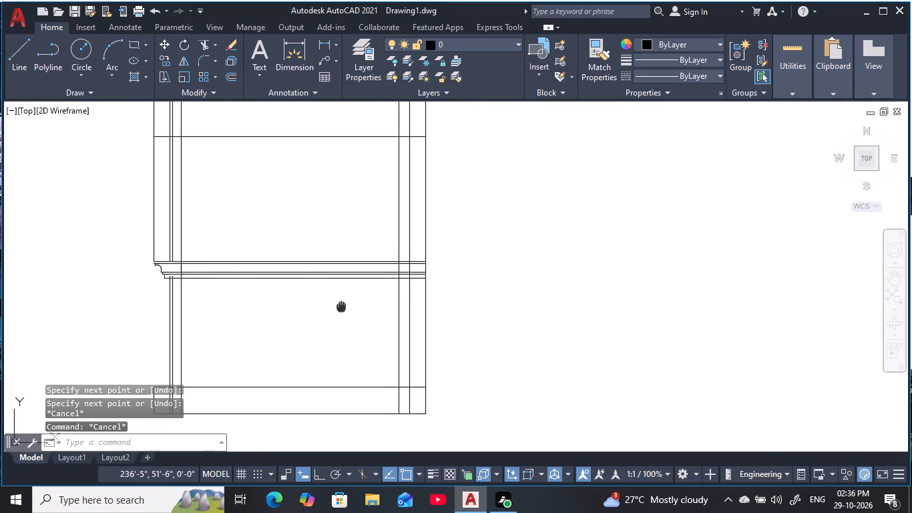
{"action": "middle_click_drag", "start_coordinate": [341, 307], "coordinate": [455, 319]}
{"action": "scroll", "coordinate": [270, 274], "scroll_direction": "up", "scroll_amount": 3}
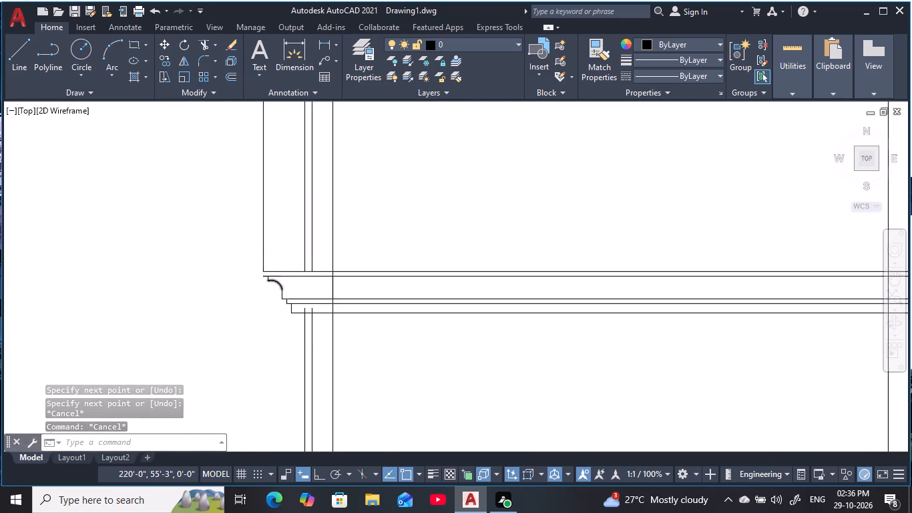
{"action": "scroll", "coordinate": [287, 282], "scroll_direction": "up", "scroll_amount": 1}
{"action": "middle_click_drag", "start_coordinate": [287, 282], "coordinate": [286, 275]}
{"action": "scroll", "coordinate": [286, 279], "scroll_direction": "up", "scroll_amount": 1}
{"action": "key", "text": "Escape"}
{"action": "scroll", "coordinate": [286, 275], "scroll_direction": "up", "scroll_amount": 1}
{"action": "middle_click_drag", "start_coordinate": [286, 275], "coordinate": [298, 254]}
{"action": "key", "text": "Escape"}
{"action": "key", "text": "Escape"}
{"action": "left_click_drag", "start_coordinate": [78, 241], "coordinate": [88, 239]}
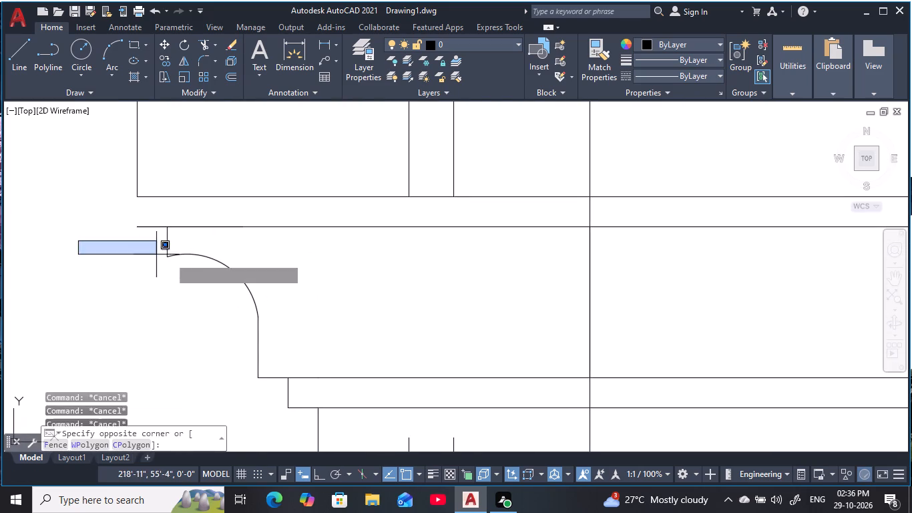
{"action": "key", "text": "Escape"}
{"action": "key", "text": "Escape"}
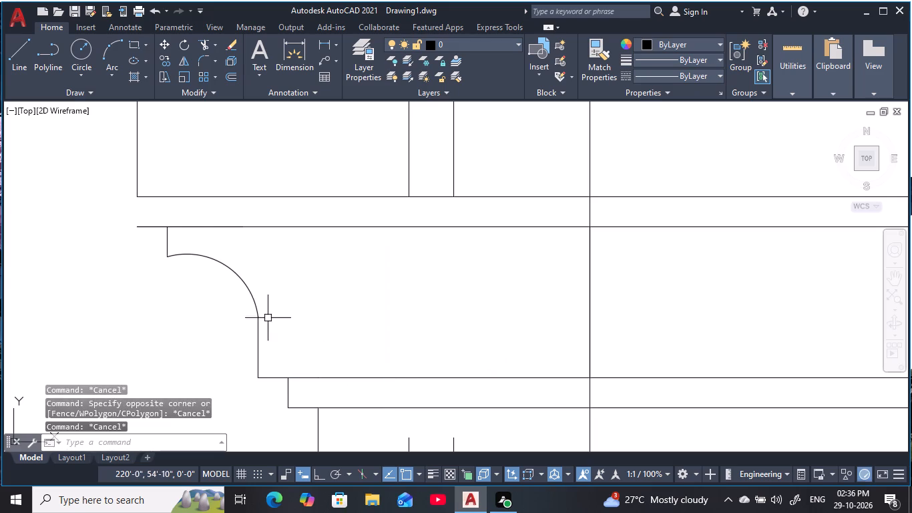
Copy the whole stepped, curved molding profile a short distance horizontally outward, clear of the layout's left edge.
{"action": "left_click", "coordinate": [107, 208]}
{"action": "middle_click_drag", "start_coordinate": [436, 426], "coordinate": [423, 378]}
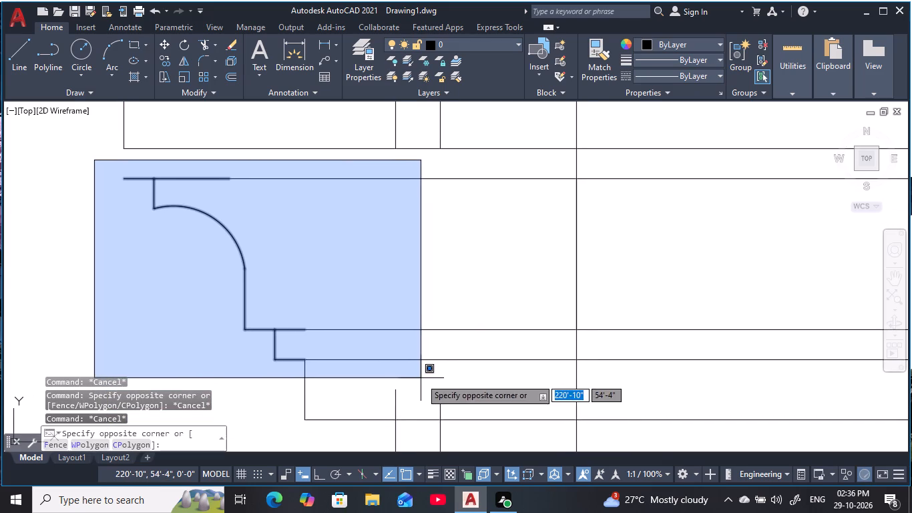
{"action": "middle_click_drag", "start_coordinate": [480, 440], "coordinate": [491, 387]}
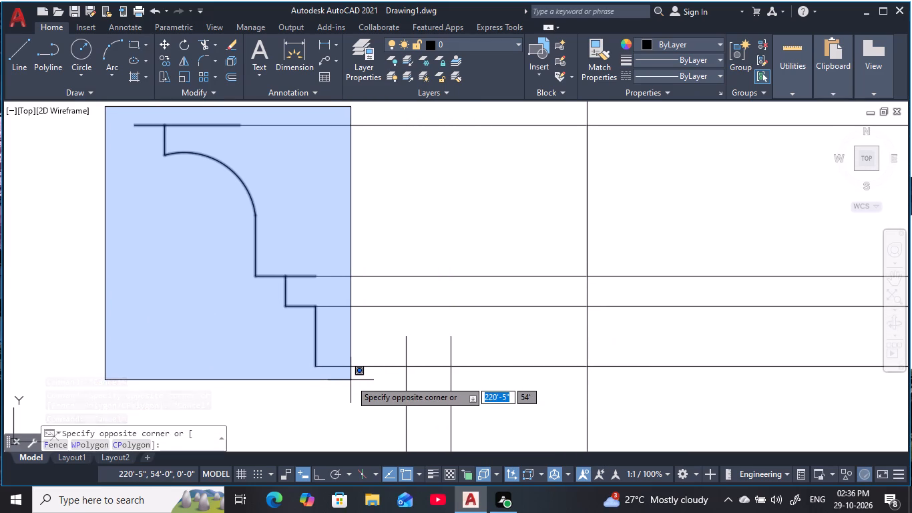
{"action": "left_click", "coordinate": [351, 380]}
{"action": "scroll", "coordinate": [352, 389], "scroll_direction": "down", "scroll_amount": 1}
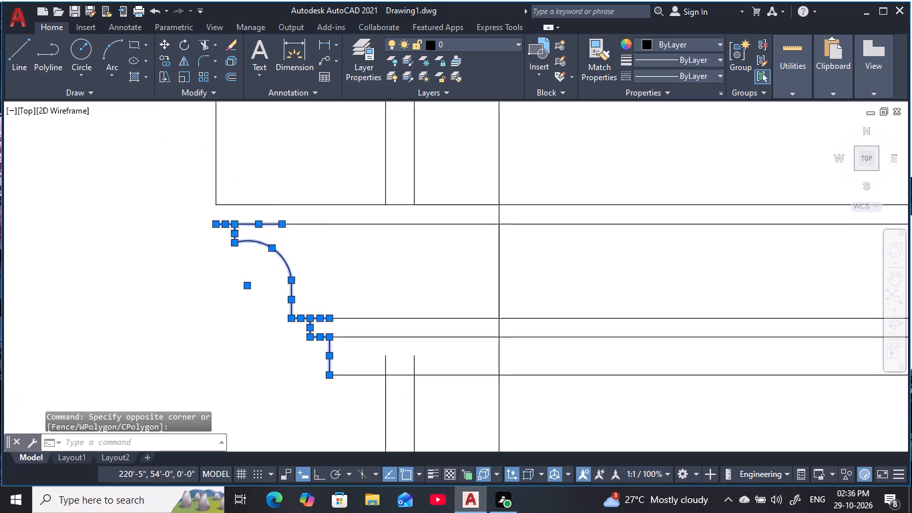
{"action": "scroll", "coordinate": [355, 389], "scroll_direction": "down", "scroll_amount": 3}
{"action": "scroll", "coordinate": [388, 373], "scroll_direction": "up", "scroll_amount": 2}
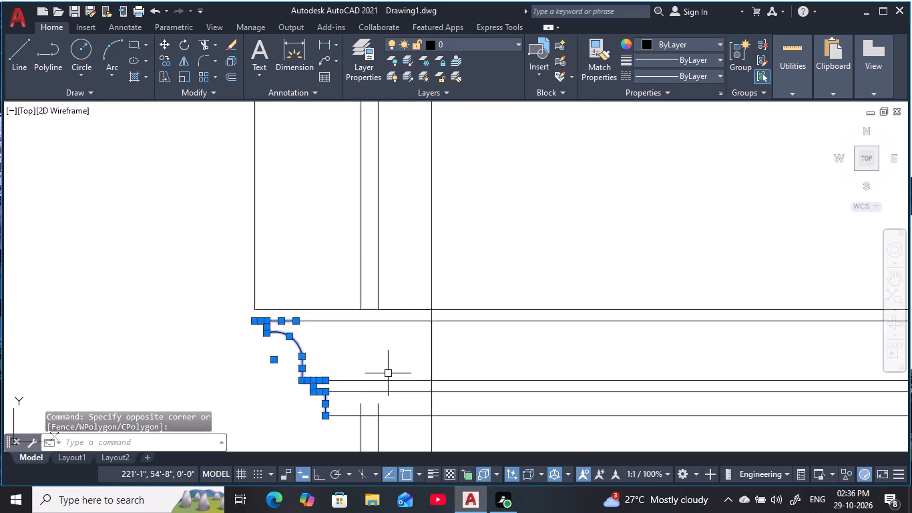
{"action": "scroll", "coordinate": [388, 373], "scroll_direction": "up", "scroll_amount": 1}
{"action": "middle_click_drag", "start_coordinate": [388, 373], "coordinate": [432, 287]}
{"action": "type", "text": "co"}
{"action": "key", "text": "space"}
{"action": "left_click", "coordinate": [287, 206]}
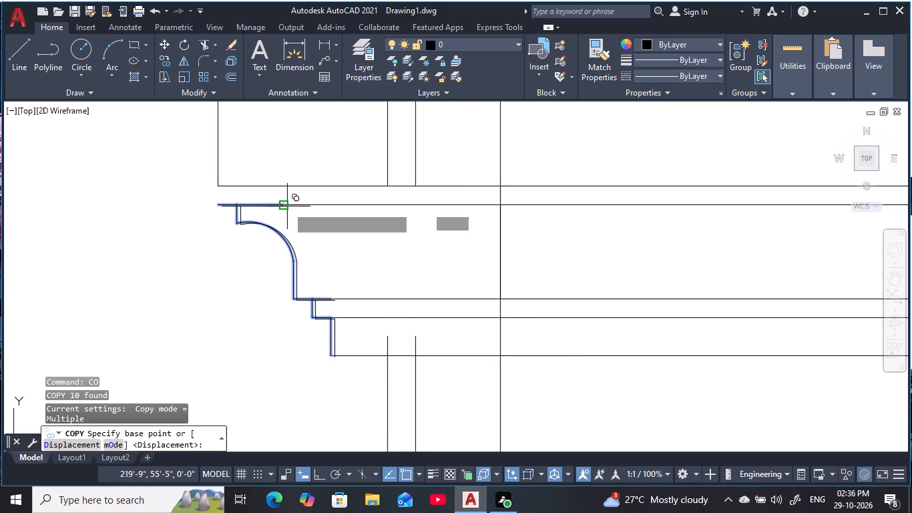
{"action": "left_click", "coordinate": [164, 207]}
{"action": "key", "text": "Escape"}
{"action": "scroll", "coordinate": [413, 299], "scroll_direction": "down", "scroll_amount": 4}
{"action": "key", "text": "Escape"}
Trim the layout's outer right edge between the molding's lowest line and the top of the bottom band.
{"action": "middle_click_drag", "start_coordinate": [516, 319], "coordinate": [197, 245]}
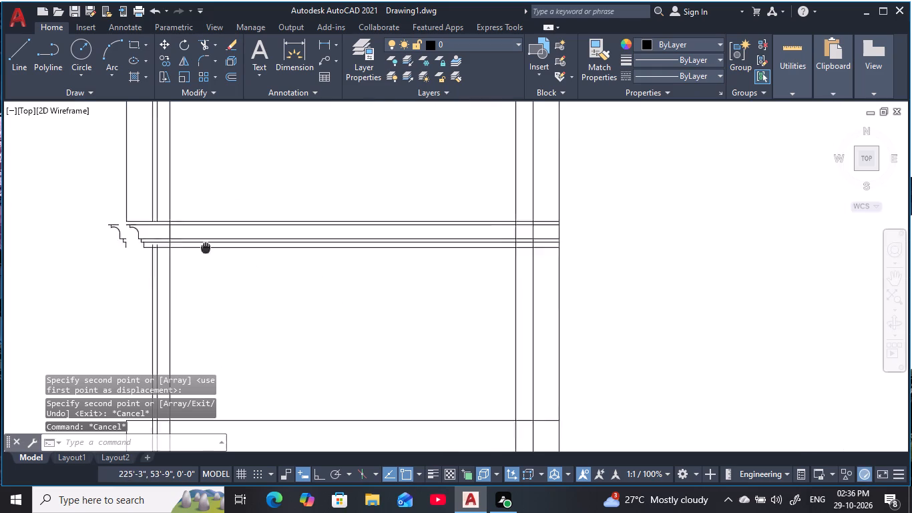
{"action": "middle_click_drag", "start_coordinate": [197, 245], "coordinate": [190, 243]}
{"action": "middle_click_drag", "start_coordinate": [422, 232], "coordinate": [377, 281]}
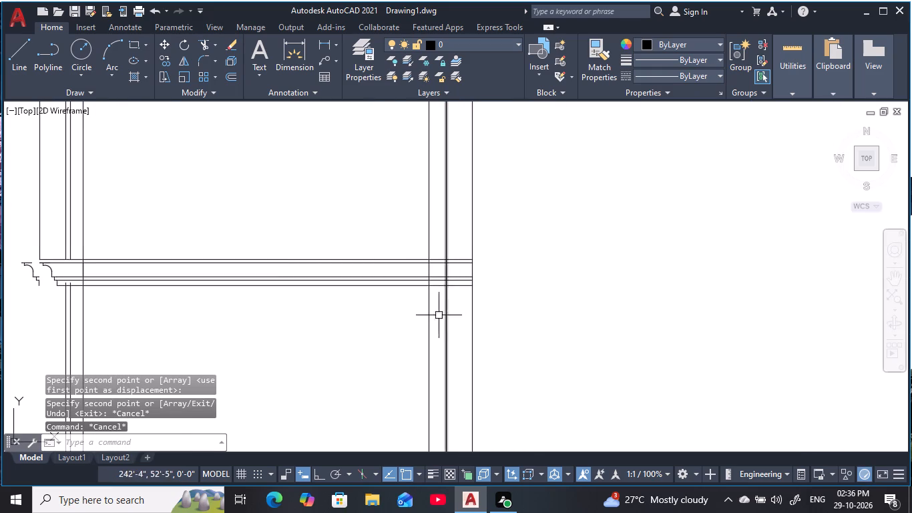
{"action": "scroll", "coordinate": [400, 340], "scroll_direction": "down", "scroll_amount": 1}
{"action": "middle_click_drag", "start_coordinate": [399, 342], "coordinate": [433, 329]}
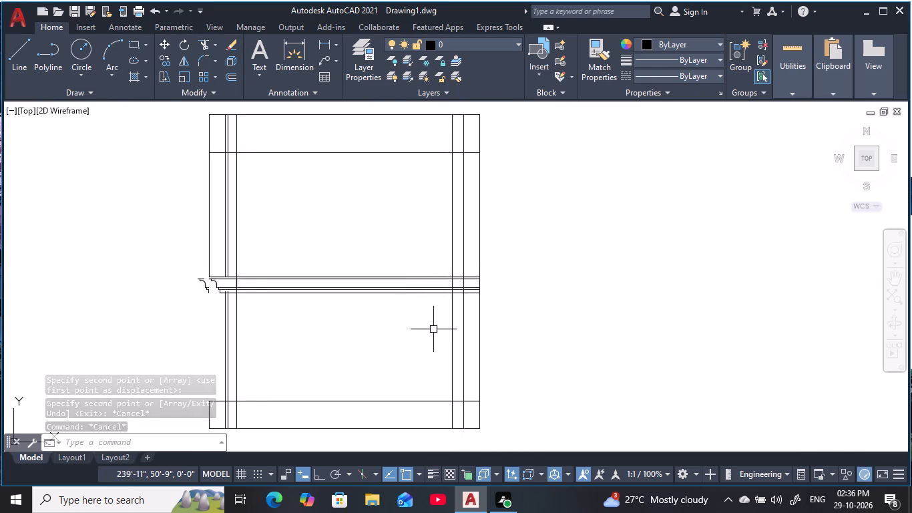
{"action": "scroll", "coordinate": [437, 322], "scroll_direction": "up", "scroll_amount": 1}
{"action": "middle_click_drag", "start_coordinate": [437, 322], "coordinate": [416, 335]}
{"action": "scroll", "coordinate": [492, 317], "scroll_direction": "up", "scroll_amount": 1}
{"action": "scroll", "coordinate": [492, 317], "scroll_direction": "down", "scroll_amount": 2}
{"action": "scroll", "coordinate": [492, 317], "scroll_direction": "up", "scroll_amount": 2}
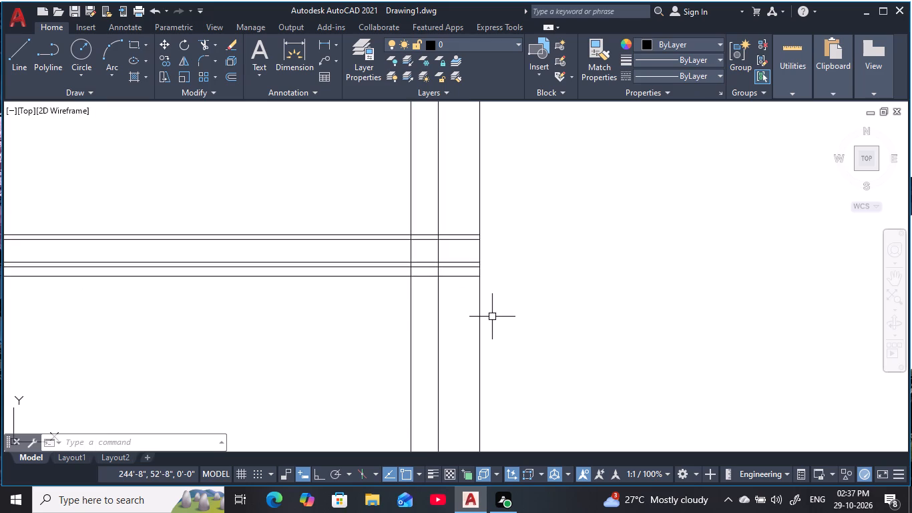
{"action": "middle_click_drag", "start_coordinate": [492, 317], "coordinate": [530, 323]}
{"action": "scroll", "coordinate": [530, 323], "scroll_direction": "down", "scroll_amount": 2}
{"action": "key", "text": "Escape"}
{"action": "key", "text": "Escape"}
{"action": "key", "text": "Escape"}
{"action": "key", "text": "Escape"}
{"action": "key", "text": "Escape"}
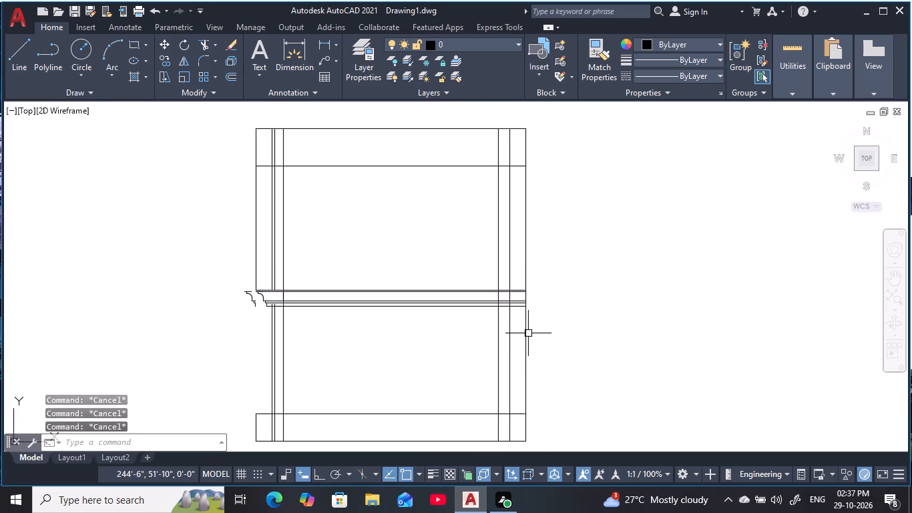
{"action": "type", "text": "tr"}
{"action": "key", "text": "space"}
{"action": "left_click_drag", "start_coordinate": [532, 347], "coordinate": [523, 352]}
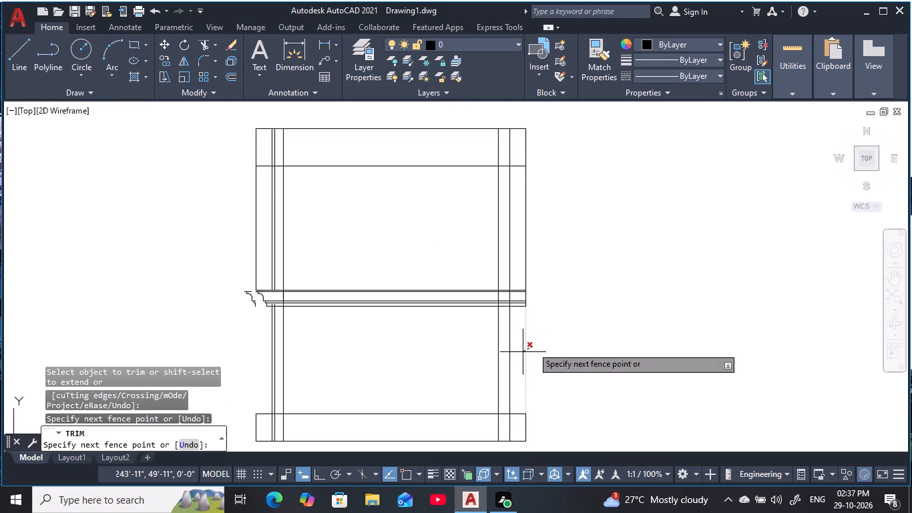
{"action": "left_click_drag", "start_coordinate": [523, 352], "coordinate": [518, 355]}
Trim the right ends of the three lower molding lines back to the vertical line nearest the outer right edge.
{"action": "scroll", "coordinate": [530, 315], "scroll_direction": "up", "scroll_amount": 3}
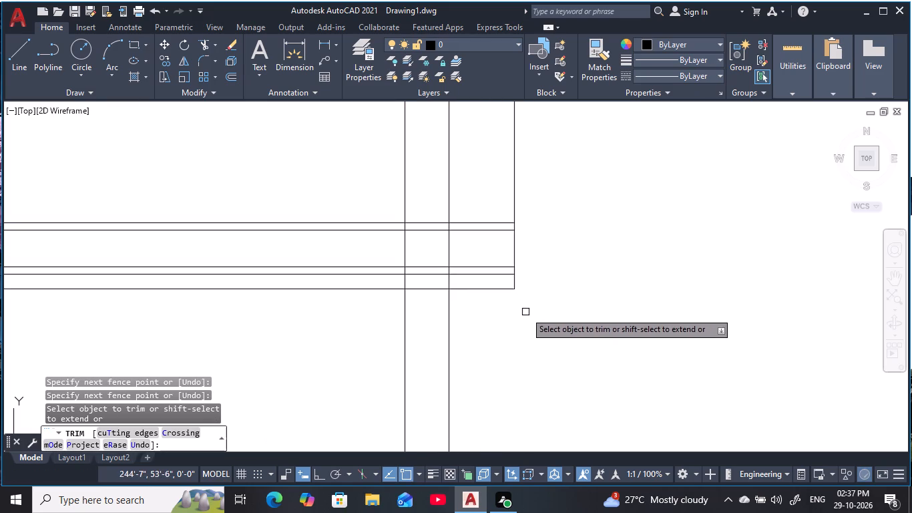
{"action": "left_click_drag", "start_coordinate": [501, 302], "coordinate": [489, 280]}
{"action": "scroll", "coordinate": [489, 280], "scroll_direction": "down", "scroll_amount": 3}
{"action": "middle_click_drag", "start_coordinate": [490, 280], "coordinate": [512, 292]}
{"action": "scroll", "coordinate": [512, 292], "scroll_direction": "up", "scroll_amount": 2}
{"action": "middle_click_drag", "start_coordinate": [508, 297], "coordinate": [516, 297]}
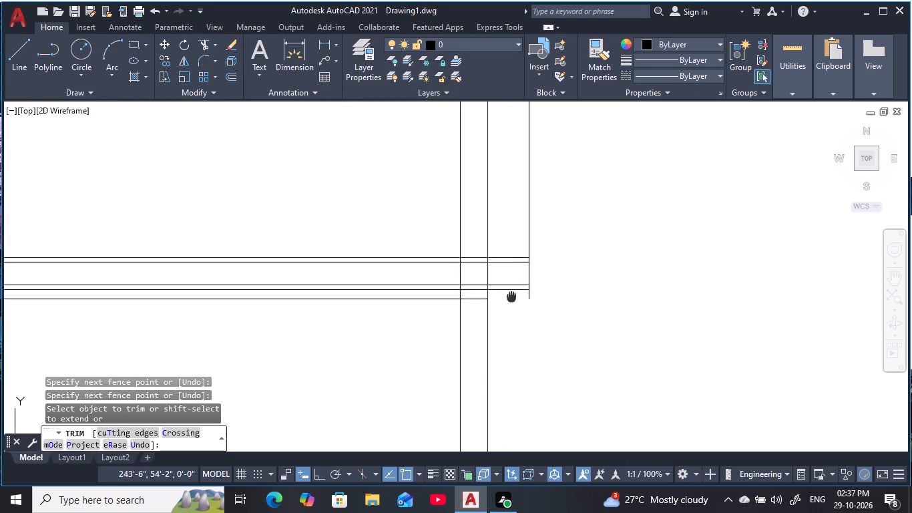
{"action": "middle_click_drag", "start_coordinate": [516, 297], "coordinate": [720, 332]}
{"action": "left_click_drag", "start_coordinate": [720, 337], "coordinate": [708, 310]}
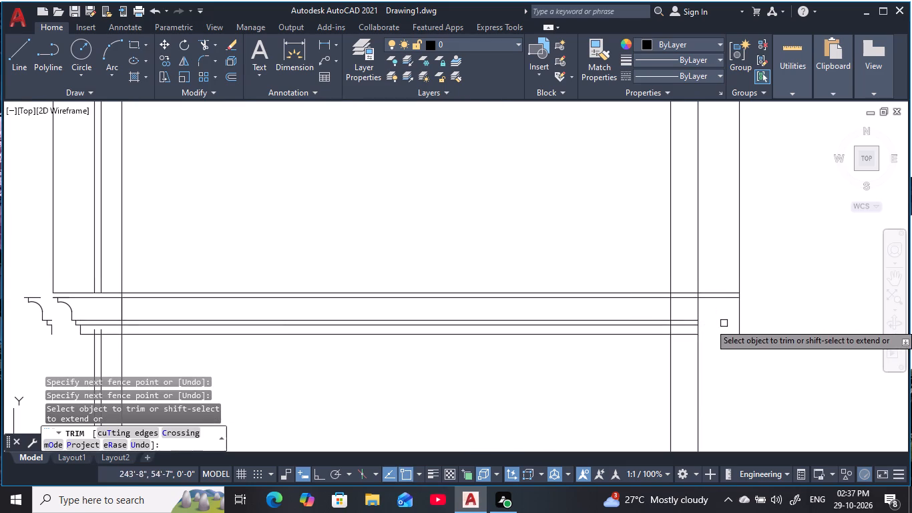
{"action": "middle_click_drag", "start_coordinate": [724, 327], "coordinate": [725, 315]}
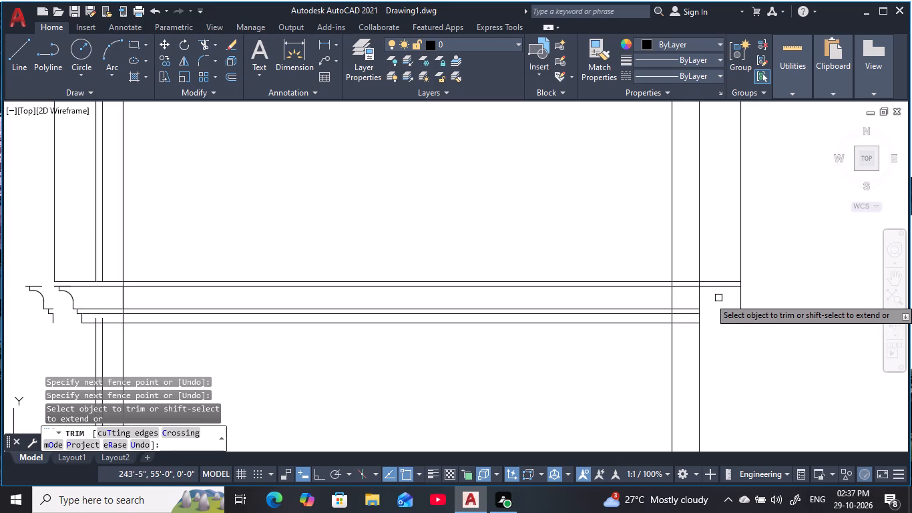
{"action": "key", "text": "Escape"}
{"action": "key", "text": "Escape"}
{"action": "key", "text": "Escape"}
{"action": "key", "text": "Escape"}
{"action": "key", "text": "Escape"}
{"action": "key", "text": "Escape"}
{"action": "key", "text": "Escape"}
{"action": "key", "text": "Escape"}
{"action": "key", "text": "Escape"}
{"action": "key", "text": "Escape"}
{"action": "key", "text": "Escape"}
{"action": "key", "text": "Escape"}
{"action": "key", "text": "Escape"}
{"action": "key", "text": "Escape"}
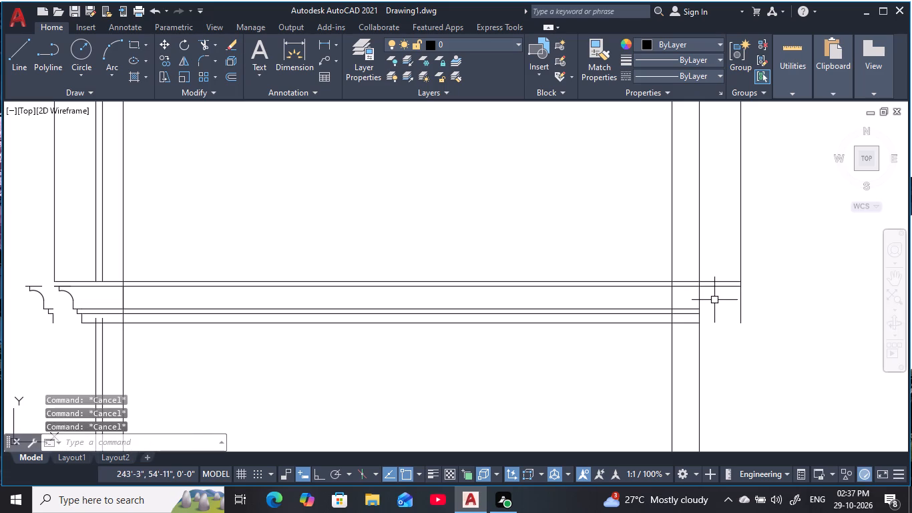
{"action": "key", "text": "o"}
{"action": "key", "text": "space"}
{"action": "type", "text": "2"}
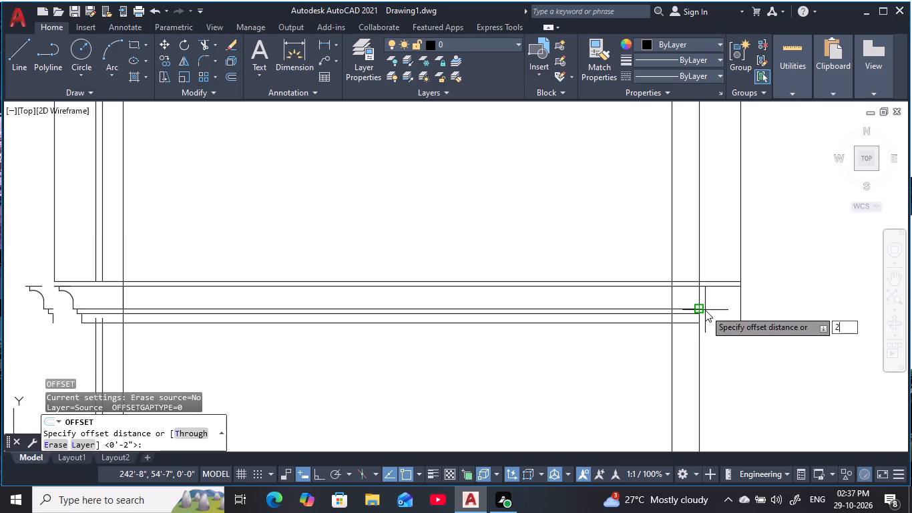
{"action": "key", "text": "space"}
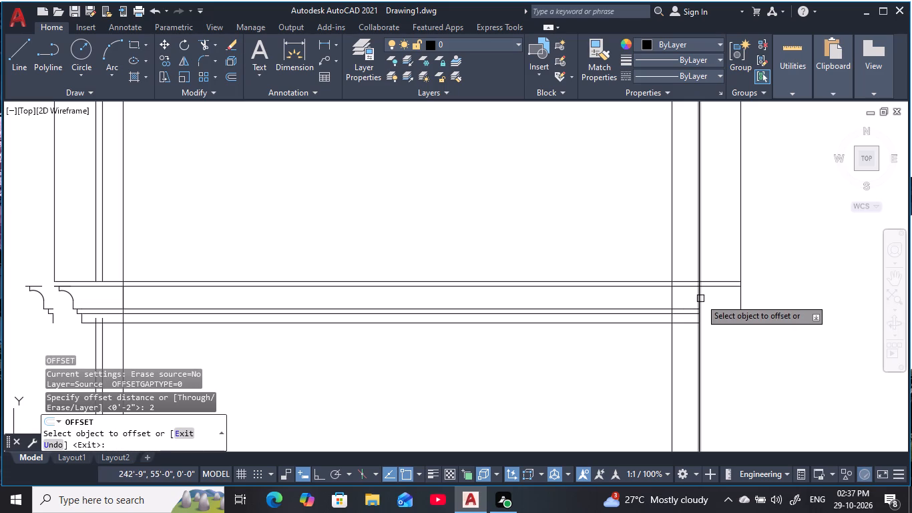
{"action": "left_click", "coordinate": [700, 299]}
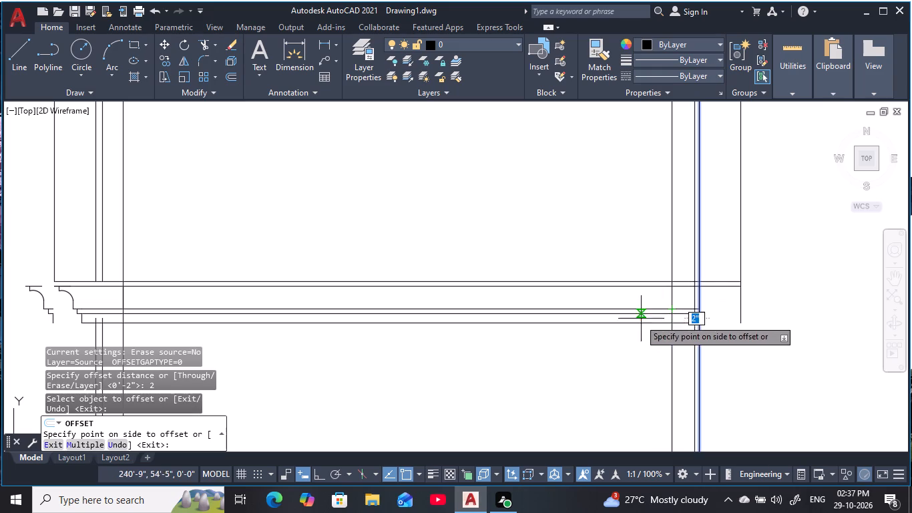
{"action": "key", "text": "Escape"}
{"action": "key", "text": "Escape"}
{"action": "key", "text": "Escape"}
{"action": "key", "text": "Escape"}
Measure the spacing between the two closely spaced vertical lines above the molding near the layout's left edge.
{"action": "scroll", "coordinate": [123, 248], "scroll_direction": "up", "scroll_amount": 1}
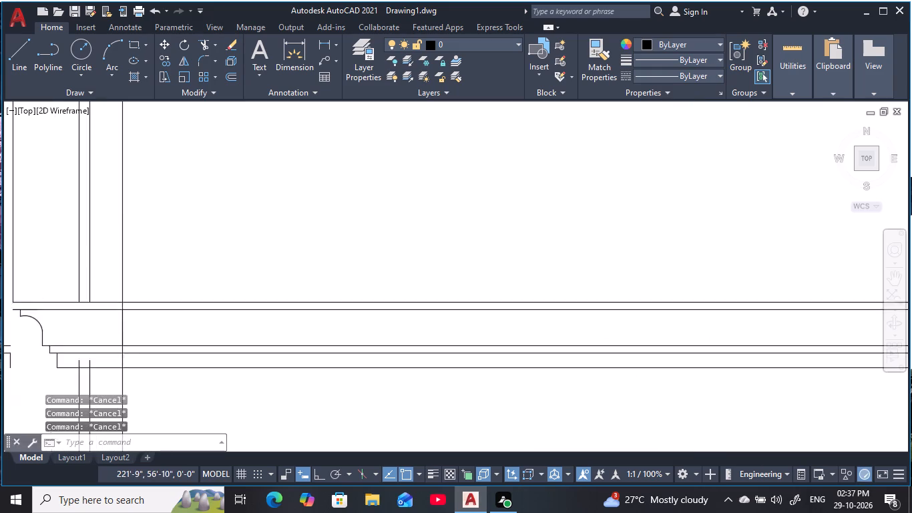
{"action": "scroll", "coordinate": [123, 248], "scroll_direction": "up", "scroll_amount": 2}
{"action": "key", "text": "Escape"}
{"action": "middle_click_drag", "start_coordinate": [51, 306], "coordinate": [322, 301]}
{"action": "key", "text": "Escape"}
{"action": "type", "text": "dli"}
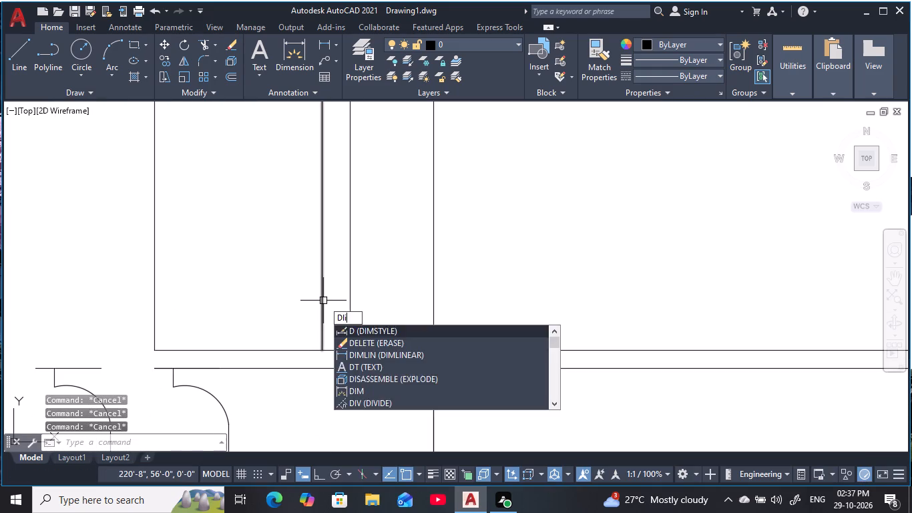
{"action": "key", "text": "space"}
{"action": "left_click", "coordinate": [323, 301]}
{"action": "left_click", "coordinate": [345, 299]}
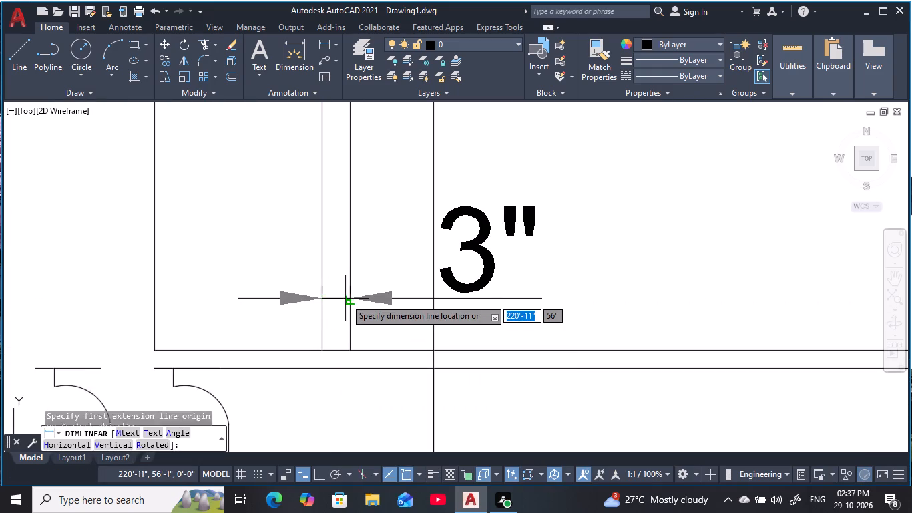
{"action": "key", "text": "Escape"}
Offset the vertical line nearest the outer right edge by 3" toward the inside of the layout.
{"action": "scroll", "coordinate": [386, 317], "scroll_direction": "down", "scroll_amount": 6}
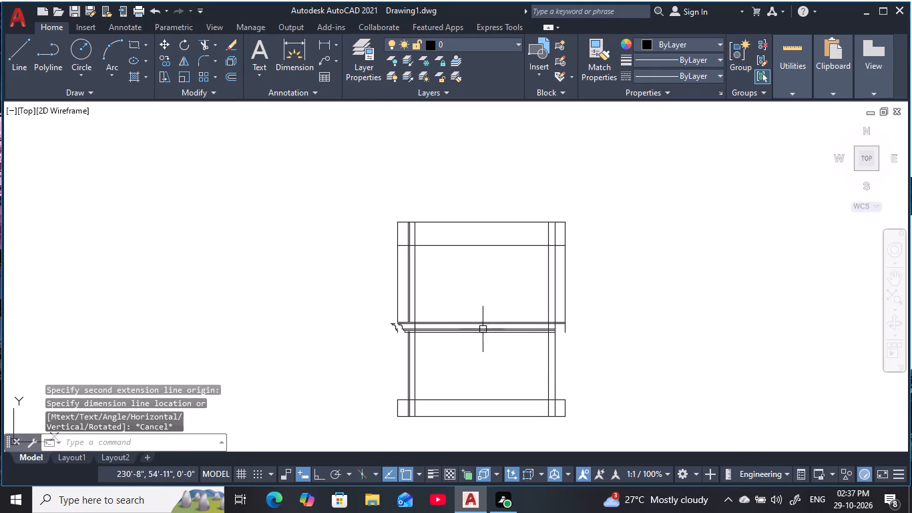
{"action": "middle_click_drag", "start_coordinate": [545, 348], "coordinate": [481, 331]}
{"action": "scroll", "coordinate": [481, 331], "scroll_direction": "up", "scroll_amount": 1}
{"action": "middle_click", "coordinate": [481, 331]}
{"action": "key", "text": "Escape"}
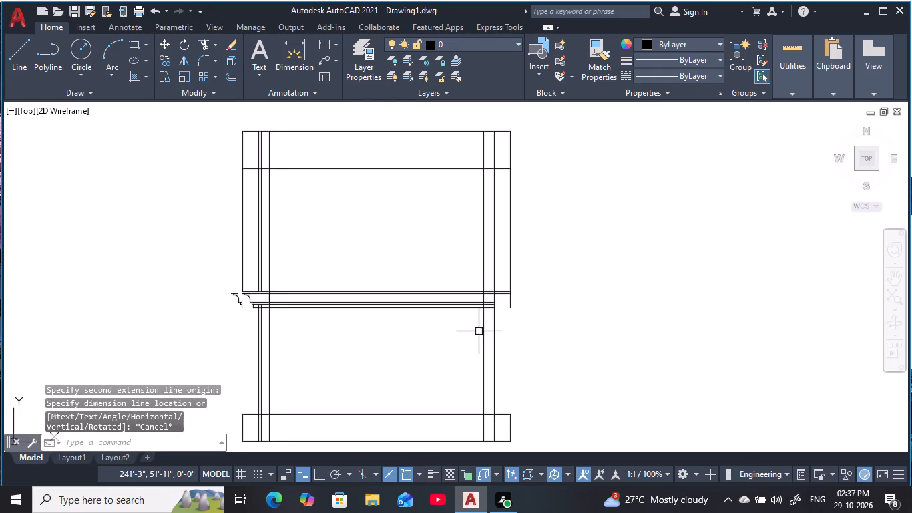
{"action": "key", "text": "Escape"}
{"action": "key", "text": "Escape"}
{"action": "key", "text": "Escape"}
{"action": "scroll", "coordinate": [483, 330], "scroll_direction": "up", "scroll_amount": 1}
{"action": "key", "text": "Escape"}
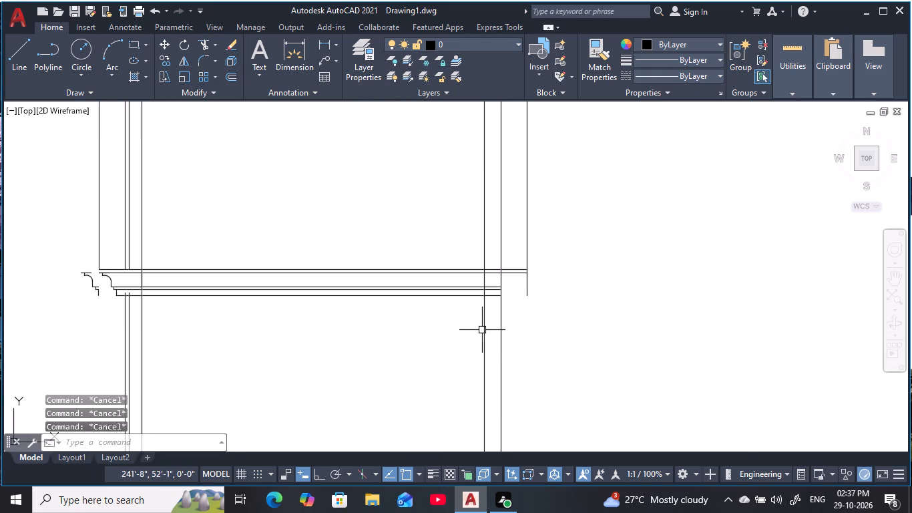
{"action": "type", "text": "o"}
{"action": "key", "text": "space"}
{"action": "type", "text": "3"}
{"action": "key", "text": "space"}
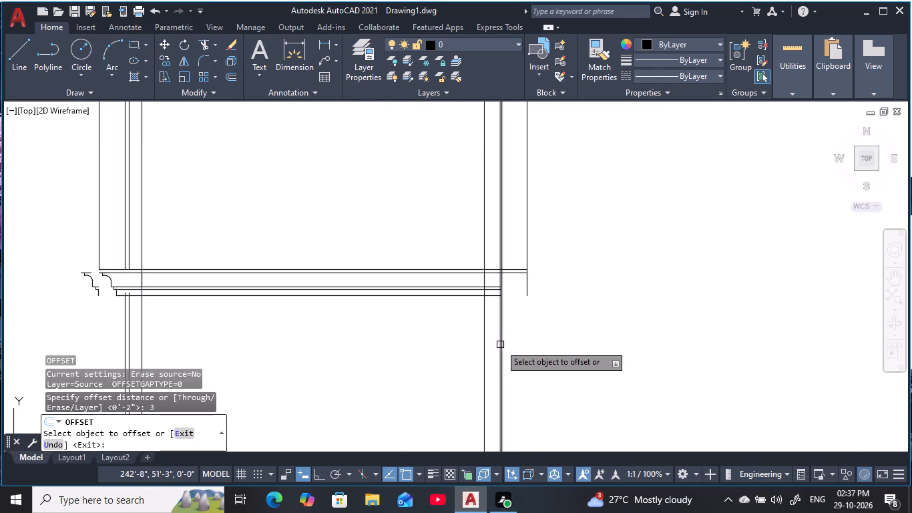
{"action": "left_click", "coordinate": [500, 345]}
{"action": "left_click", "coordinate": [412, 367]}
{"action": "key", "text": "Escape"}
{"action": "key", "text": "Escape"}
{"action": "key", "text": "Escape"}
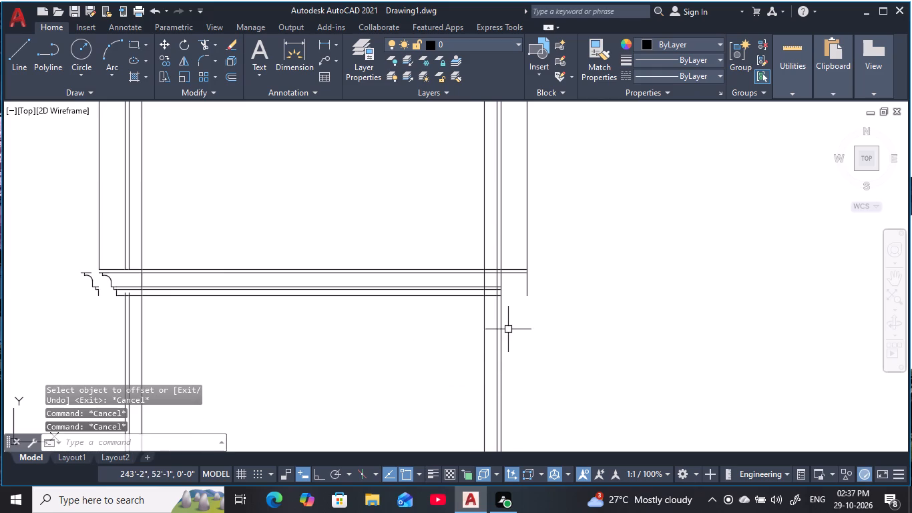
Trim the new 3" offset line between the molding's upper pair and its lower group of horizontal lines.
{"action": "scroll", "coordinate": [508, 329], "scroll_direction": "up", "scroll_amount": 1}
{"action": "middle_click_drag", "start_coordinate": [508, 329], "coordinate": [608, 337]}
{"action": "scroll", "coordinate": [608, 337], "scroll_direction": "down", "scroll_amount": 1}
{"action": "scroll", "coordinate": [225, 312], "scroll_direction": "up", "scroll_amount": 1}
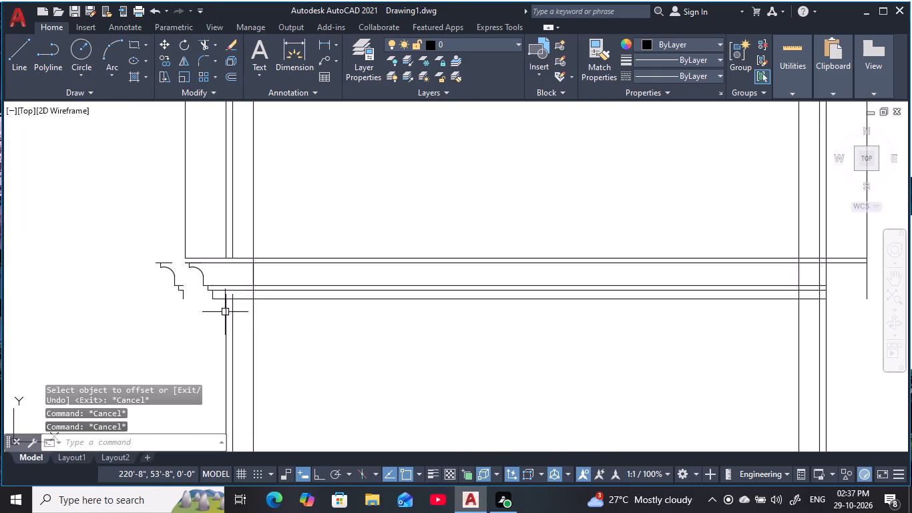
{"action": "middle_click_drag", "start_coordinate": [799, 336], "coordinate": [732, 341]}
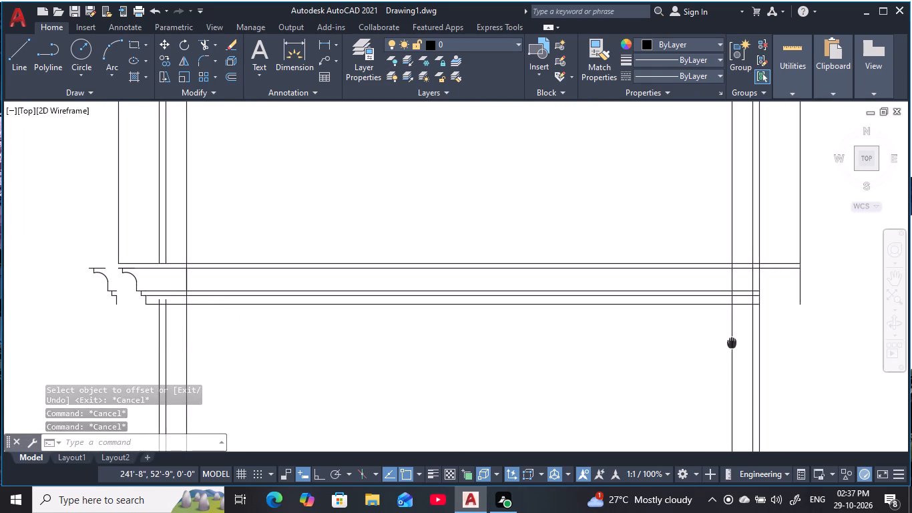
{"action": "middle_click_drag", "start_coordinate": [732, 341], "coordinate": [715, 360]}
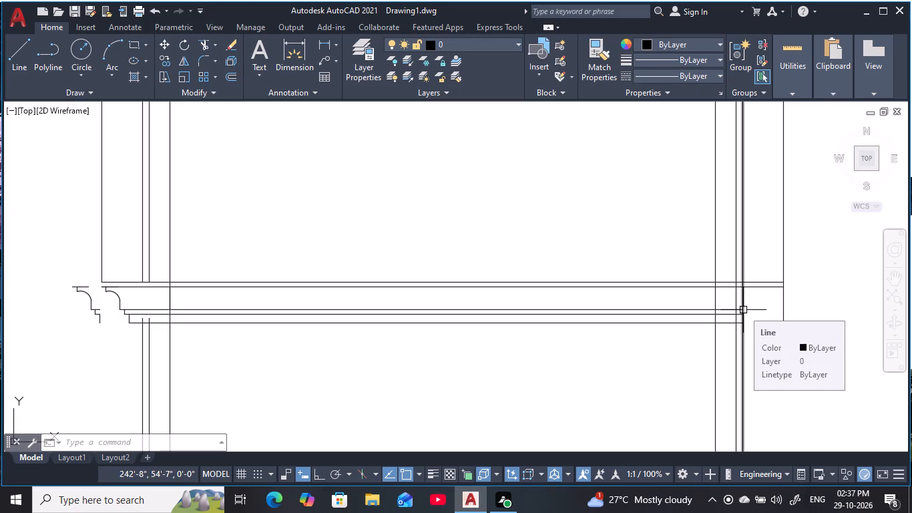
{"action": "scroll", "coordinate": [743, 310], "scroll_direction": "up", "scroll_amount": 2}
{"action": "key", "text": "Escape"}
{"action": "key", "text": "Escape"}
{"action": "key", "text": "Escape"}
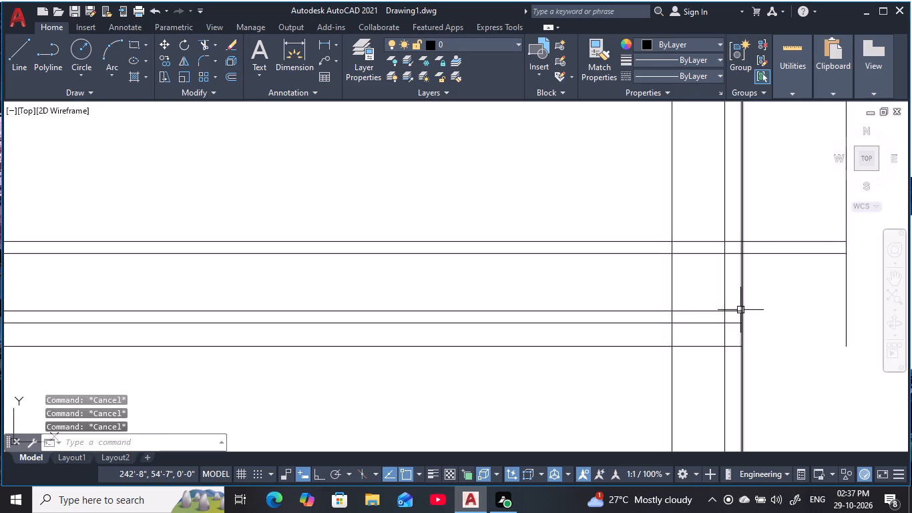
{"action": "type", "text": "tr"}
{"action": "key", "text": "space"}
{"action": "left_click_drag", "start_coordinate": [732, 299], "coordinate": [693, 300]}
{"action": "scroll", "coordinate": [693, 300], "scroll_direction": "down", "scroll_amount": 2}
{"action": "middle_click_drag", "start_coordinate": [693, 300], "coordinate": [703, 300]}
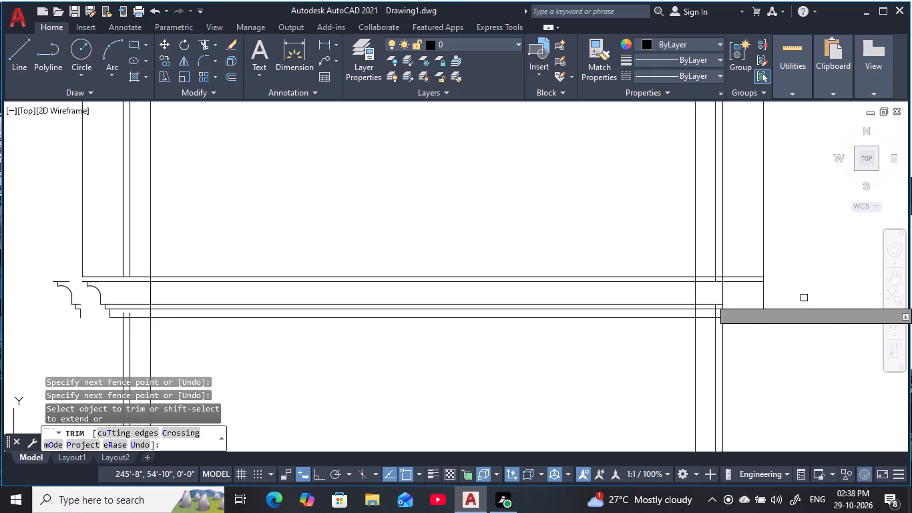
Trim the outer right edge's stub below the upper molding pair and the other two right-side verticals across the same gap.
{"action": "left_click_drag", "start_coordinate": [804, 298], "coordinate": [752, 303]}
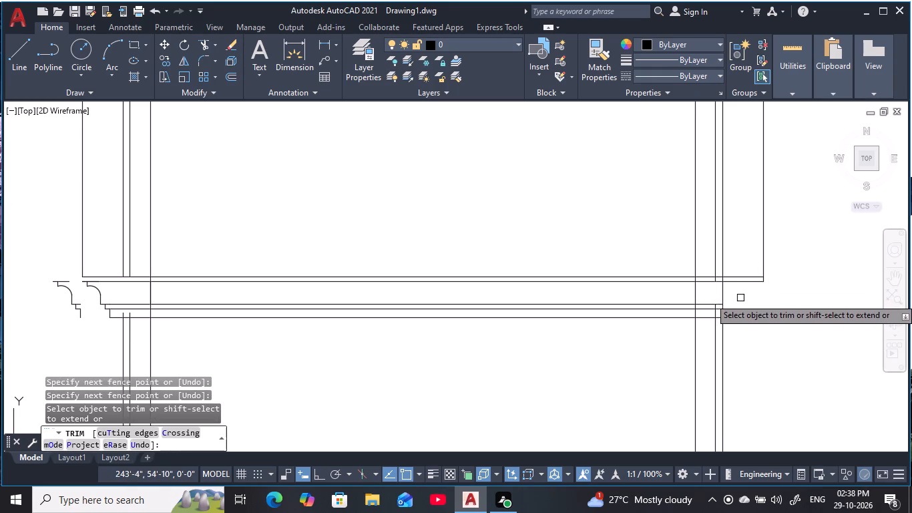
{"action": "left_click_drag", "start_coordinate": [738, 297], "coordinate": [662, 296]}
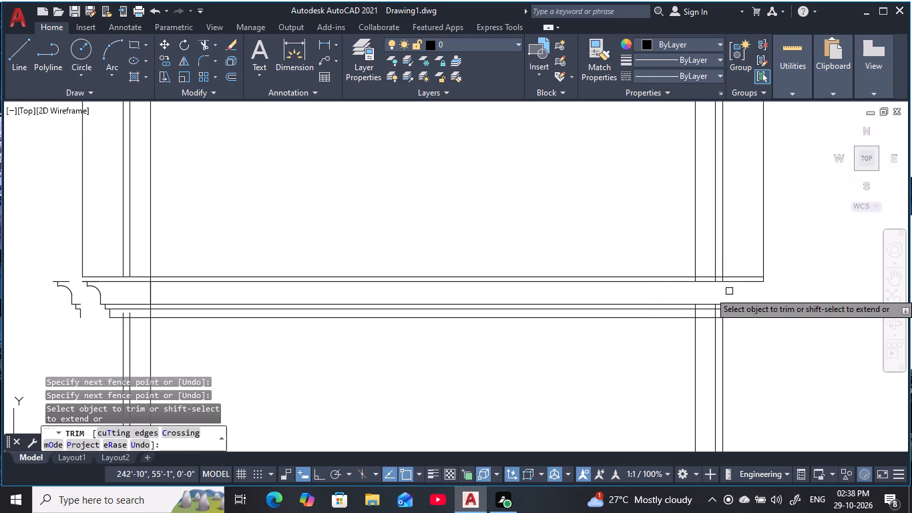
{"action": "key", "text": "Escape"}
{"action": "key", "text": "Escape"}
{"action": "key", "text": "Escape"}
{"action": "key", "text": "Escape"}
{"action": "key", "text": "Escape"}
{"action": "key", "text": "Escape"}
{"action": "key", "text": "Escape"}
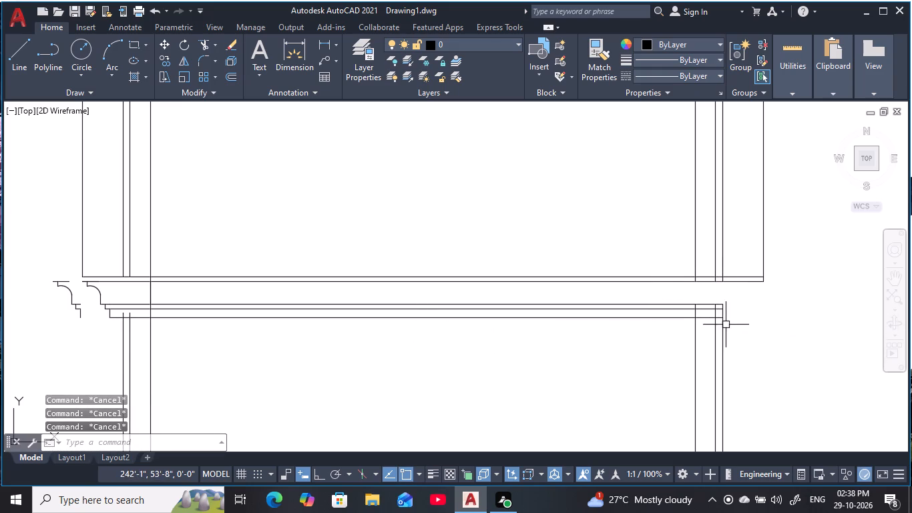
Trim the two inner right-side verticals where they cross the molding's lower group of three horizontal lines.
{"action": "key", "text": "Escape"}
{"action": "key", "text": "Escape"}
{"action": "key", "text": "Escape"}
{"action": "key", "text": "Escape"}
{"action": "key", "text": "t"}
{"action": "key", "text": "r"}
{"action": "key", "text": "space"}
{"action": "scroll", "coordinate": [715, 317], "scroll_direction": "up", "scroll_amount": 4}
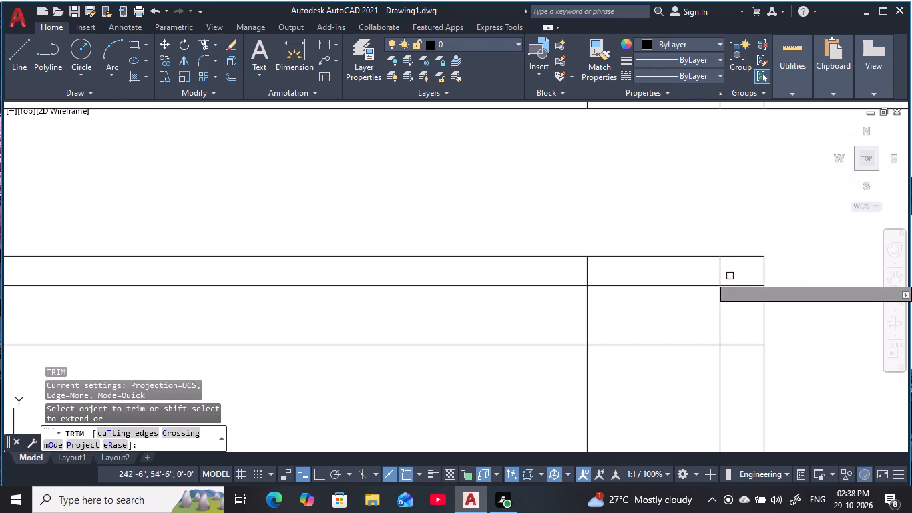
{"action": "left_click_drag", "start_coordinate": [728, 275], "coordinate": [527, 275]}
{"action": "left_click_drag", "start_coordinate": [731, 313], "coordinate": [559, 325]}
Trim the outermost right-side vertical between the same three lower molding lines, leaving their ends open.
{"action": "scroll", "coordinate": [562, 321], "scroll_direction": "down", "scroll_amount": 4}
{"action": "middle_click_drag", "start_coordinate": [599, 323], "coordinate": [672, 333]}
{"action": "scroll", "coordinate": [696, 334], "scroll_direction": "up", "scroll_amount": 4}
{"action": "left_click_drag", "start_coordinate": [621, 288], "coordinate": [620, 287]}
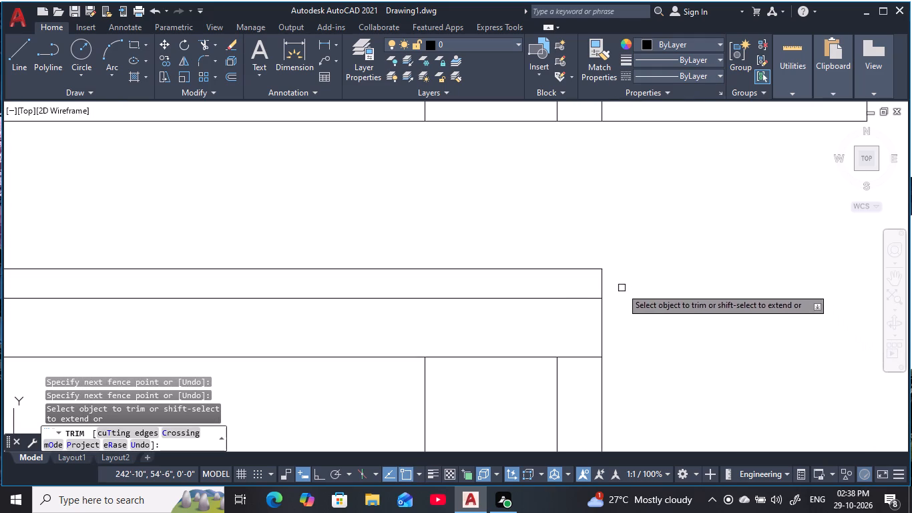
{"action": "left_click_drag", "start_coordinate": [620, 287], "coordinate": [563, 287]}
{"action": "left_click_drag", "start_coordinate": [620, 308], "coordinate": [592, 324]}
{"action": "scroll", "coordinate": [670, 295], "scroll_direction": "down", "scroll_amount": 3}
{"action": "middle_click_drag", "start_coordinate": [673, 293], "coordinate": [667, 328]}
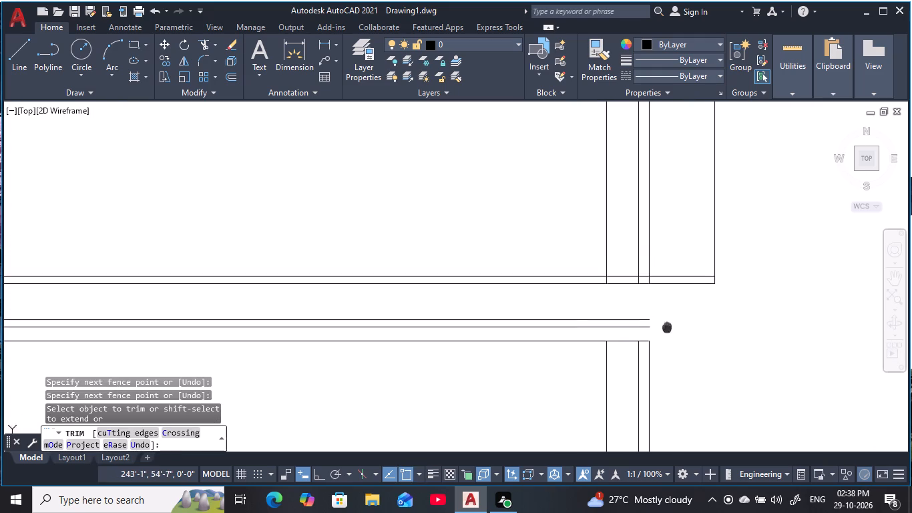
{"action": "middle_click_drag", "start_coordinate": [667, 328], "coordinate": [666, 331]}
{"action": "scroll", "coordinate": [713, 299], "scroll_direction": "up", "scroll_amount": 3}
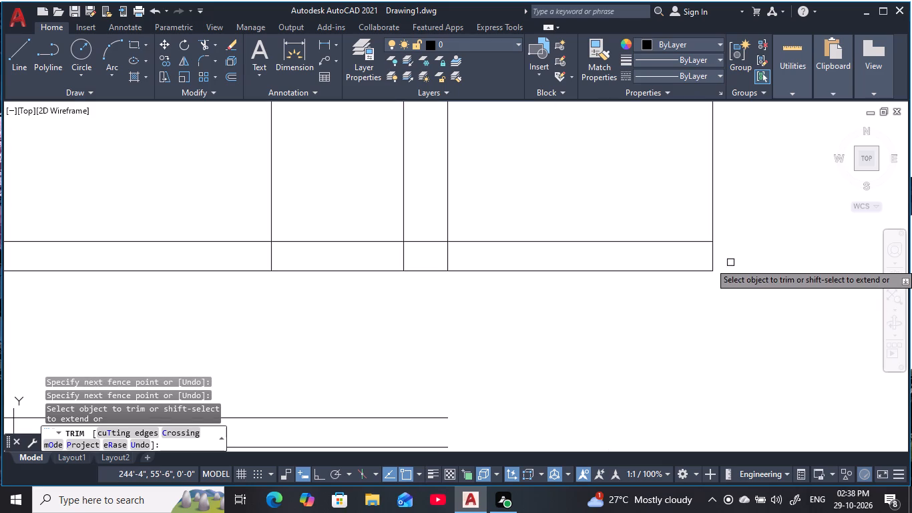
{"action": "scroll", "coordinate": [618, 327], "scroll_direction": "down", "scroll_amount": 4}
{"action": "middle_click_drag", "start_coordinate": [592, 343], "coordinate": [673, 324]}
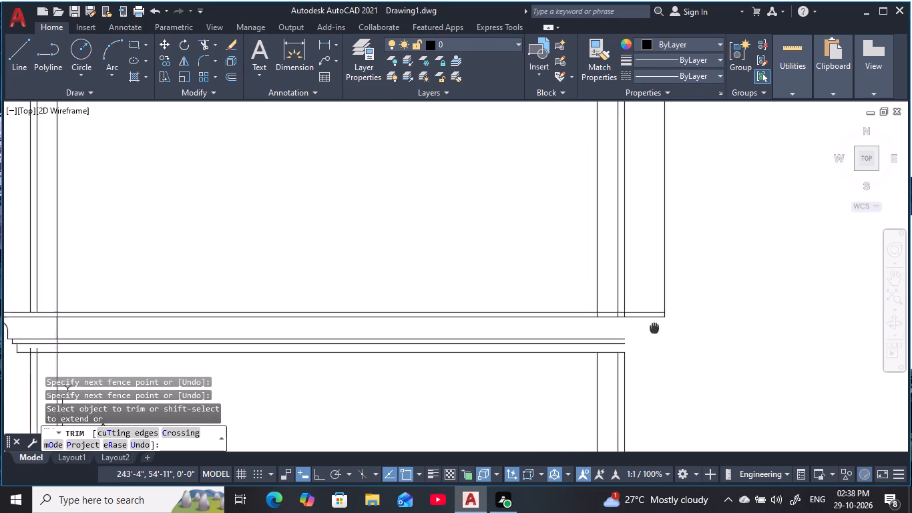
{"action": "middle_click_drag", "start_coordinate": [673, 324], "coordinate": [720, 314]}
{"action": "scroll", "coordinate": [43, 296], "scroll_direction": "up", "scroll_amount": 2}
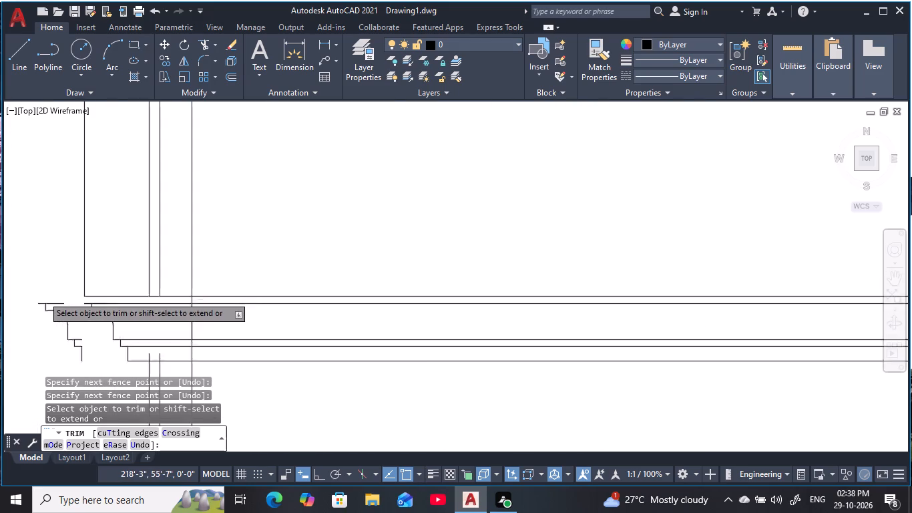
{"action": "scroll", "coordinate": [43, 295], "scroll_direction": "up", "scroll_amount": 1}
{"action": "scroll", "coordinate": [142, 319], "scroll_direction": "up", "scroll_amount": 3}
{"action": "middle_click_drag", "start_coordinate": [142, 319], "coordinate": [130, 234]}
{"action": "key", "text": "Escape"}
{"action": "key", "text": "Escape"}
Measure the horizontal distance from the layout's left edge to the molding profile's top short vertical.
{"action": "scroll", "coordinate": [216, 260], "scroll_direction": "down", "scroll_amount": 2}
{"action": "middle_click_drag", "start_coordinate": [204, 265], "coordinate": [347, 246]}
{"action": "scroll", "coordinate": [456, 271], "scroll_direction": "down", "scroll_amount": 1}
{"action": "scroll", "coordinate": [517, 282], "scroll_direction": "down", "scroll_amount": 1}
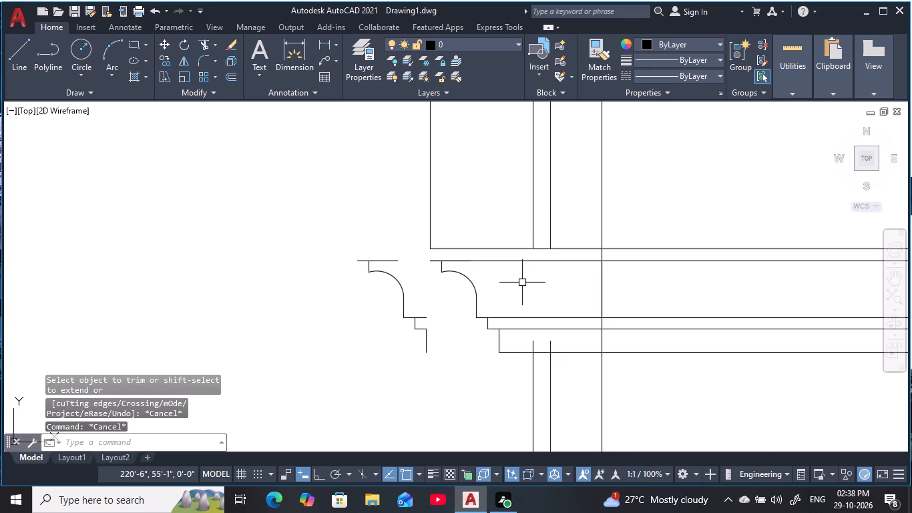
{"action": "middle_click_drag", "start_coordinate": [523, 283], "coordinate": [515, 285]}
{"action": "scroll", "coordinate": [439, 270], "scroll_direction": "up", "scroll_amount": 4}
{"action": "key", "text": "Escape"}
{"action": "key", "text": "Escape"}
{"action": "type", "text": "dli"}
{"action": "key", "text": "space"}
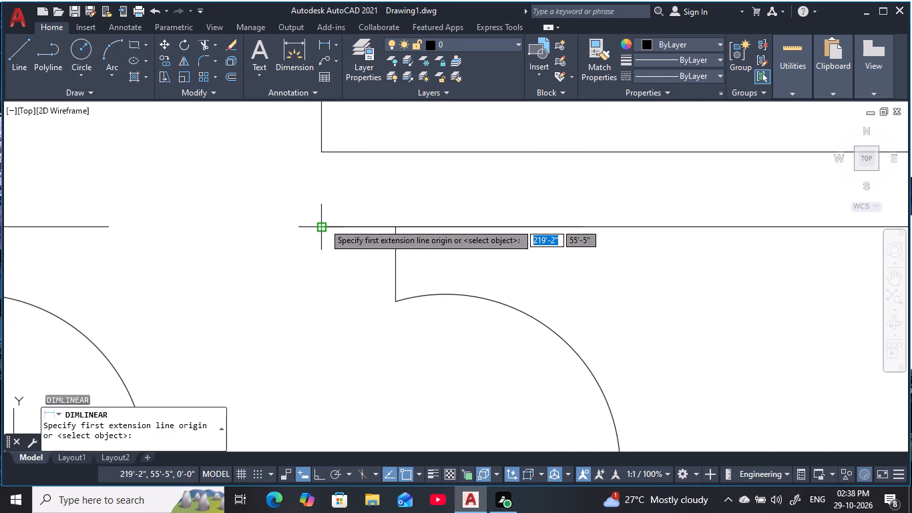
{"action": "left_click", "coordinate": [324, 223]}
{"action": "left_click", "coordinate": [393, 226]}
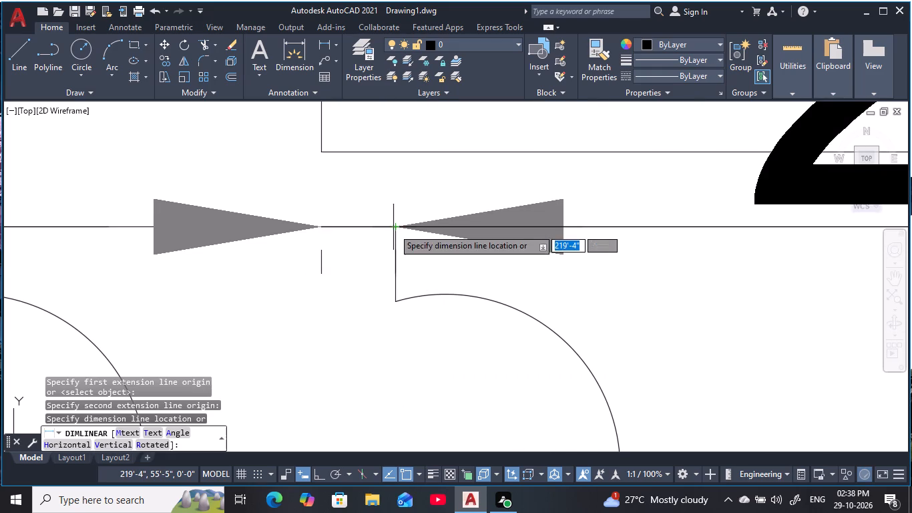
{"action": "scroll", "coordinate": [392, 236], "scroll_direction": "down", "scroll_amount": 4}
{"action": "key", "text": "Escape"}
{"action": "key", "text": "Escape"}
{"action": "key", "text": "Escape"}
{"action": "scroll", "coordinate": [373, 259], "scroll_direction": "down", "scroll_amount": 2}
With Ortho on, draw a 2" horizontal line inward from the bottom right corner of the upper molding pair.
{"action": "middle_click_drag", "start_coordinate": [373, 260], "coordinate": [154, 273]}
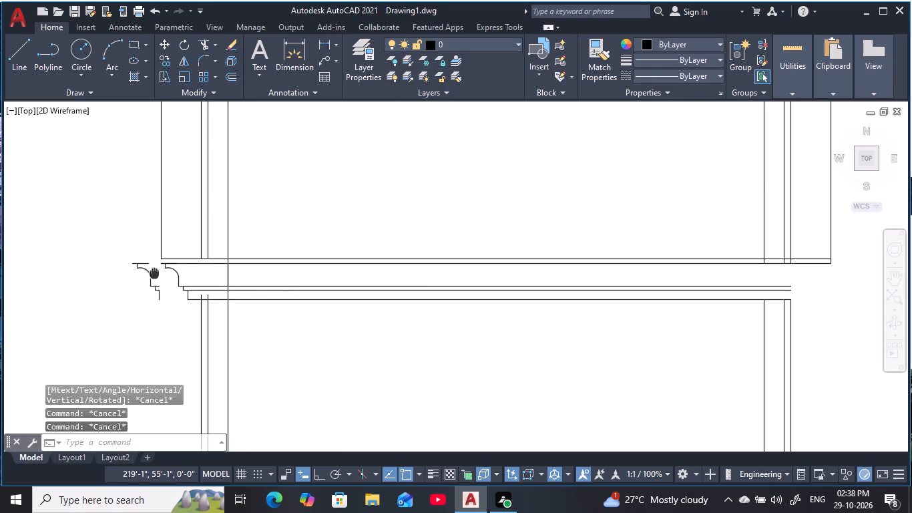
{"action": "middle_click_drag", "start_coordinate": [732, 323], "coordinate": [602, 327]}
{"action": "scroll", "coordinate": [714, 269], "scroll_direction": "up", "scroll_amount": 5}
{"action": "middle_click_drag", "start_coordinate": [686, 285], "coordinate": [689, 286]}
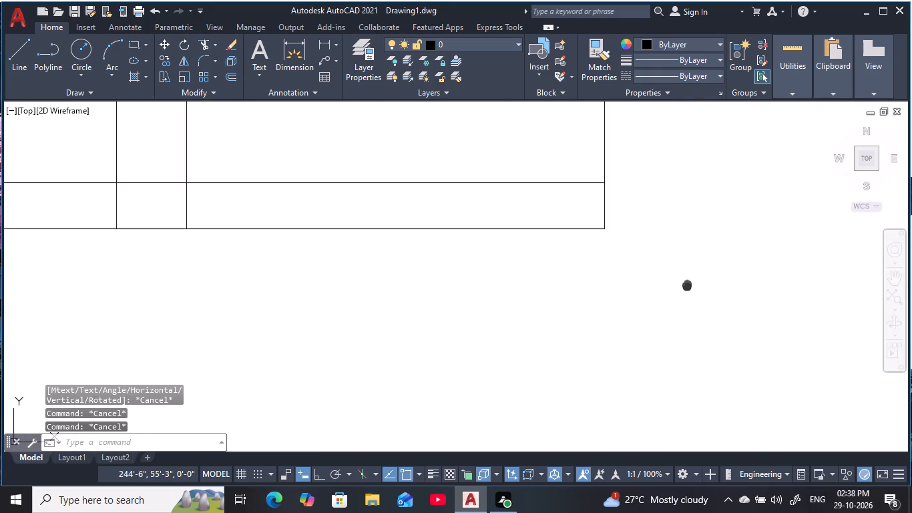
{"action": "middle_click_drag", "start_coordinate": [689, 286], "coordinate": [728, 308]}
{"action": "key", "text": "Escape"}
{"action": "scroll", "coordinate": [721, 306], "scroll_direction": "up", "scroll_amount": 1}
{"action": "key", "text": "l"}
{"action": "key", "text": "space"}
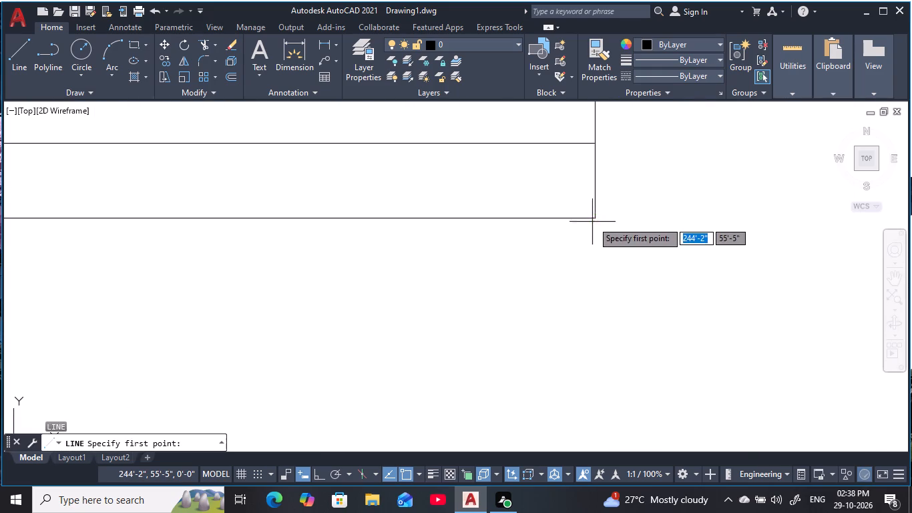
{"action": "left_click", "coordinate": [594, 218]}
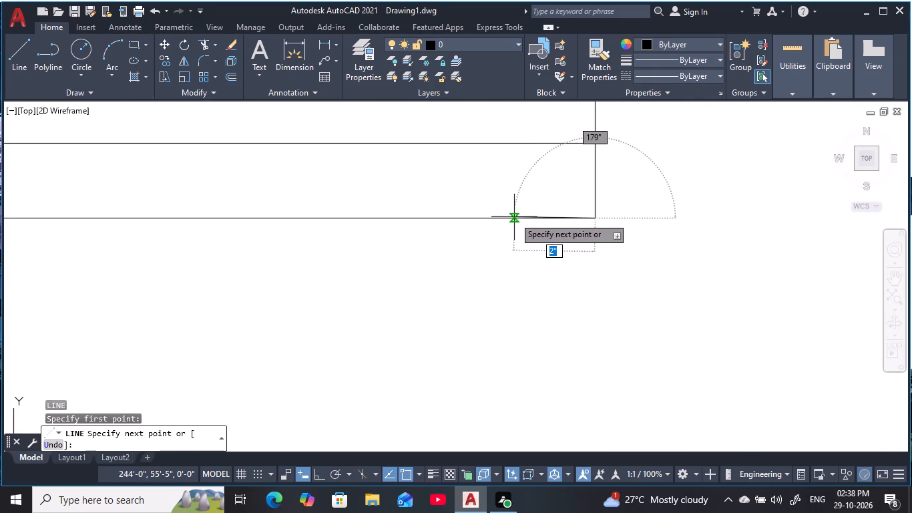
{"action": "key", "text": "F8"}
{"action": "key", "text": "2"}
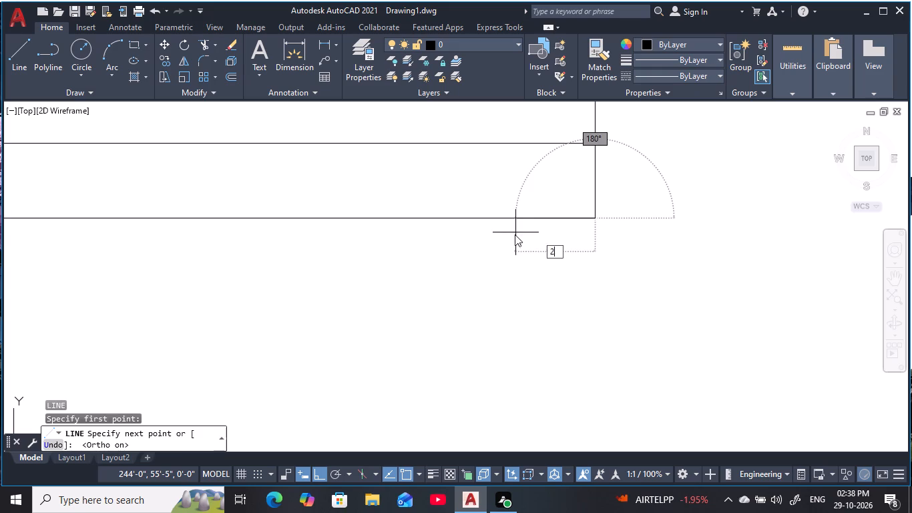
{"action": "key", "text": "space"}
{"action": "key", "text": "space"}
{"action": "key", "text": "Escape"}
Copy the freestanding molding profile beside the layout's left edge horizontally into the empty space right of the layout.
{"action": "scroll", "coordinate": [515, 244], "scroll_direction": "down", "scroll_amount": 4}
{"action": "middle_click_drag", "start_coordinate": [517, 252], "coordinate": [597, 246]}
{"action": "scroll", "coordinate": [535, 268], "scroll_direction": "down", "scroll_amount": 1}
{"action": "middle_click_drag", "start_coordinate": [524, 267], "coordinate": [535, 268]}
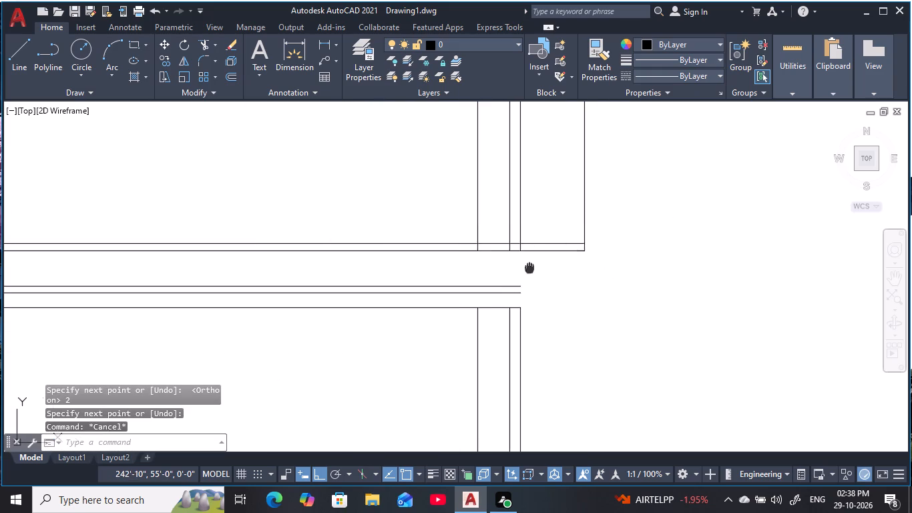
{"action": "middle_click_drag", "start_coordinate": [535, 268], "coordinate": [764, 271]}
{"action": "scroll", "coordinate": [281, 277], "scroll_direction": "down", "scroll_amount": 1}
{"action": "middle_click_drag", "start_coordinate": [245, 271], "coordinate": [674, 269]}
{"action": "scroll", "coordinate": [428, 291], "scroll_direction": "up", "scroll_amount": 3}
{"action": "key", "text": "Escape"}
{"action": "middle_click", "coordinate": [382, 283]}
{"action": "key", "text": "Escape"}
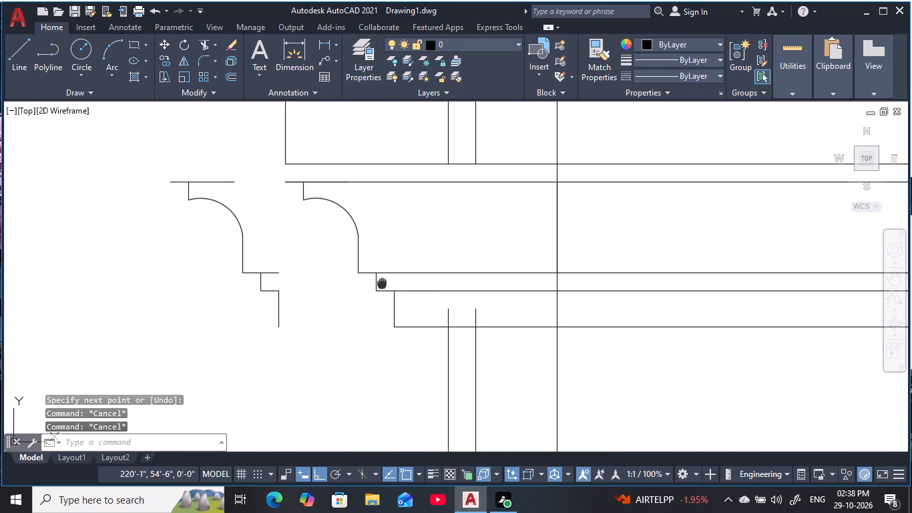
{"action": "key", "text": "Escape"}
{"action": "left_click_drag", "start_coordinate": [119, 160], "coordinate": [133, 159]}
{"action": "left_click", "coordinate": [288, 345]}
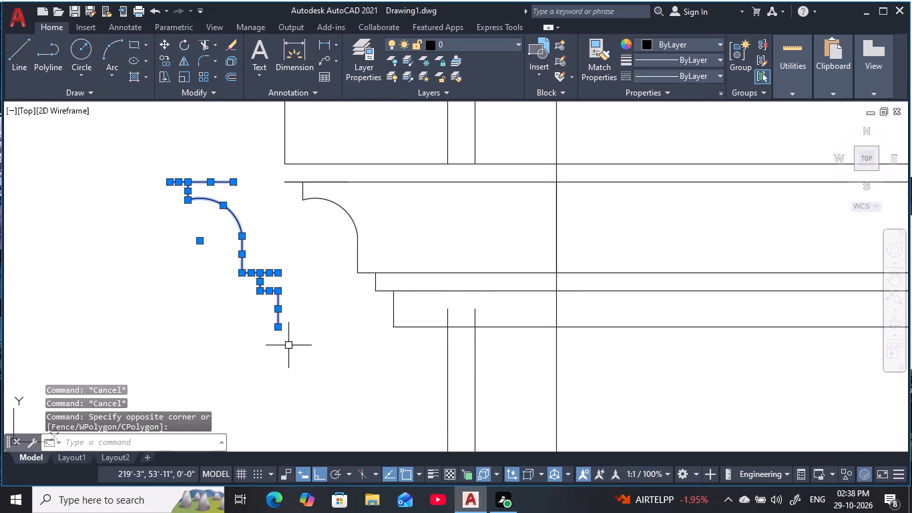
{"action": "type", "text": "co"}
{"action": "key", "text": "space"}
{"action": "left_click", "coordinate": [281, 343]}
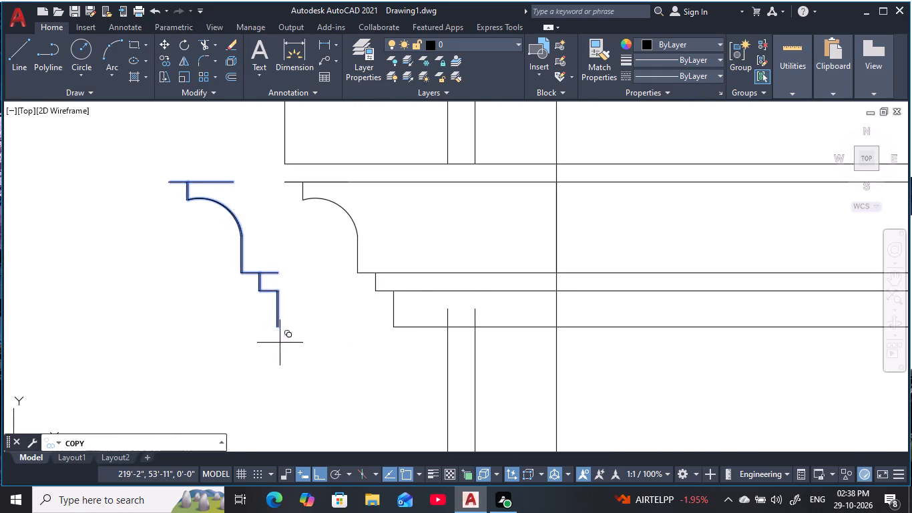
{"action": "middle_click_drag", "start_coordinate": [703, 377], "coordinate": [515, 346]}
{"action": "scroll", "coordinate": [601, 368], "scroll_direction": "down", "scroll_amount": 6}
{"action": "middle_click_drag", "start_coordinate": [701, 343], "coordinate": [583, 327]}
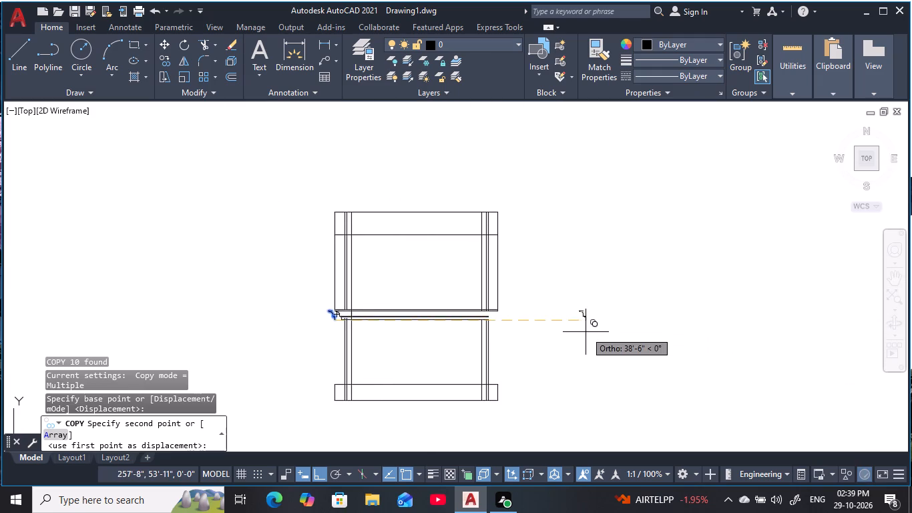
{"action": "scroll", "coordinate": [562, 344], "scroll_direction": "up", "scroll_amount": 3}
{"action": "left_click", "coordinate": [466, 339]}
{"action": "key", "text": "Escape"}
{"action": "key", "text": "Escape"}
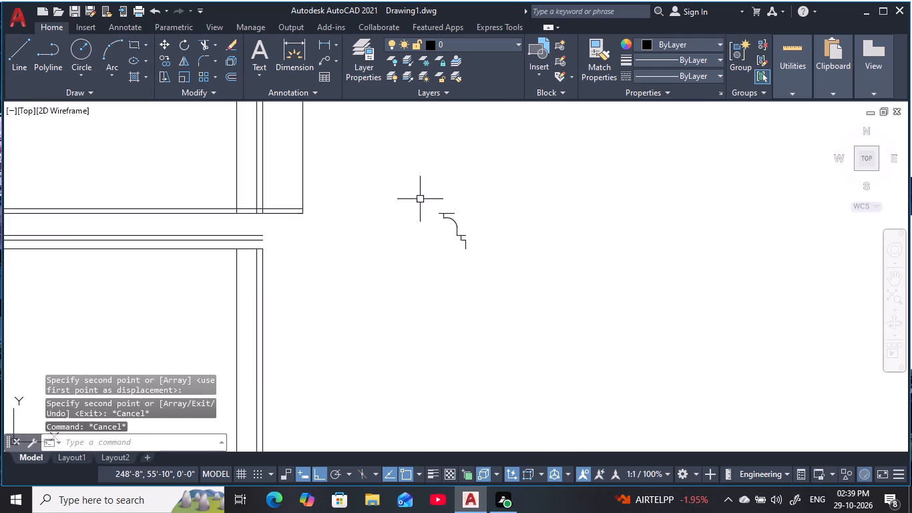
Mirror the copied profile about a vertical axis through its bottom end, erasing the source objects.
{"action": "left_click", "coordinate": [420, 198]}
{"action": "left_click", "coordinate": [529, 301]}
{"action": "type", "text": "mi"}
{"action": "key", "text": "space"}
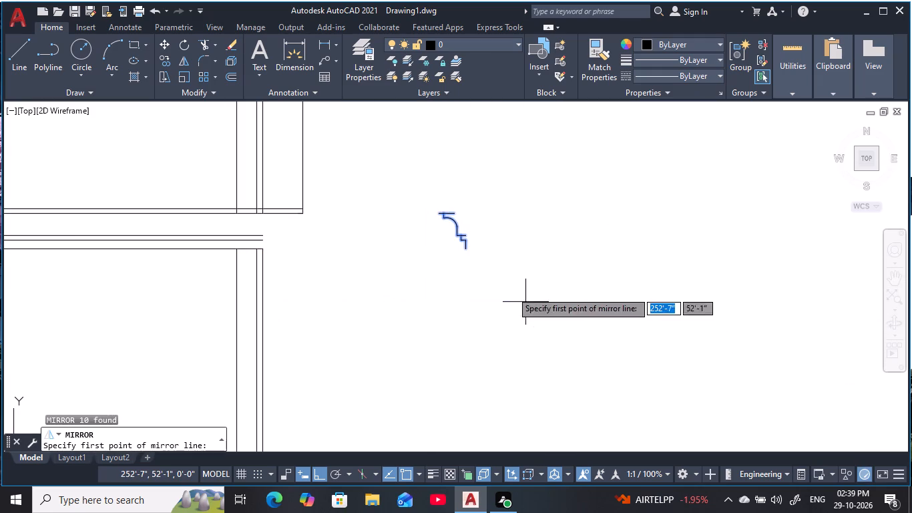
{"action": "left_click", "coordinate": [469, 251]}
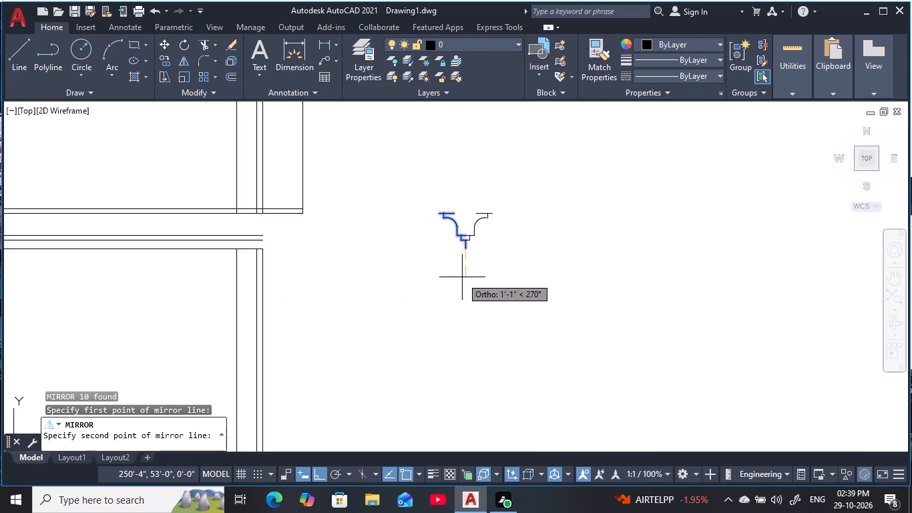
{"action": "scroll", "coordinate": [465, 275], "scroll_direction": "up", "scroll_amount": 2}
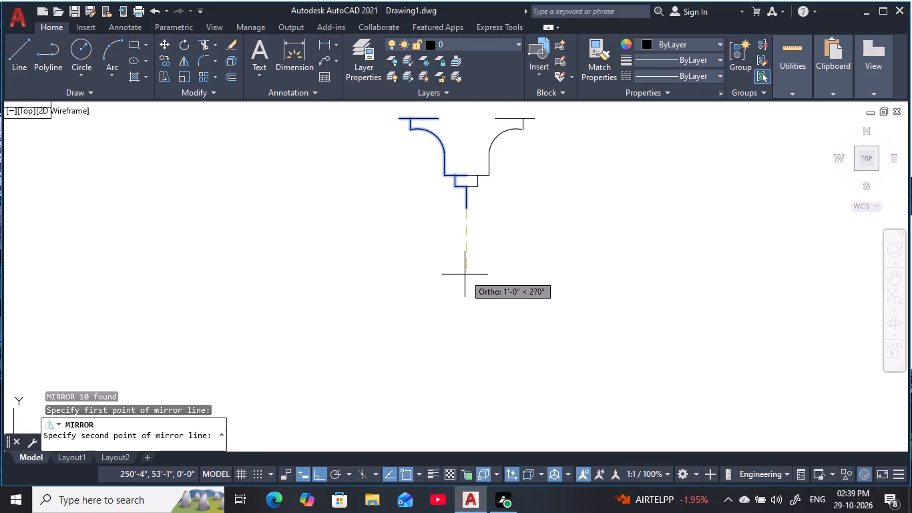
{"action": "middle_click_drag", "start_coordinate": [465, 275], "coordinate": [469, 316]}
{"action": "left_click", "coordinate": [468, 315]}
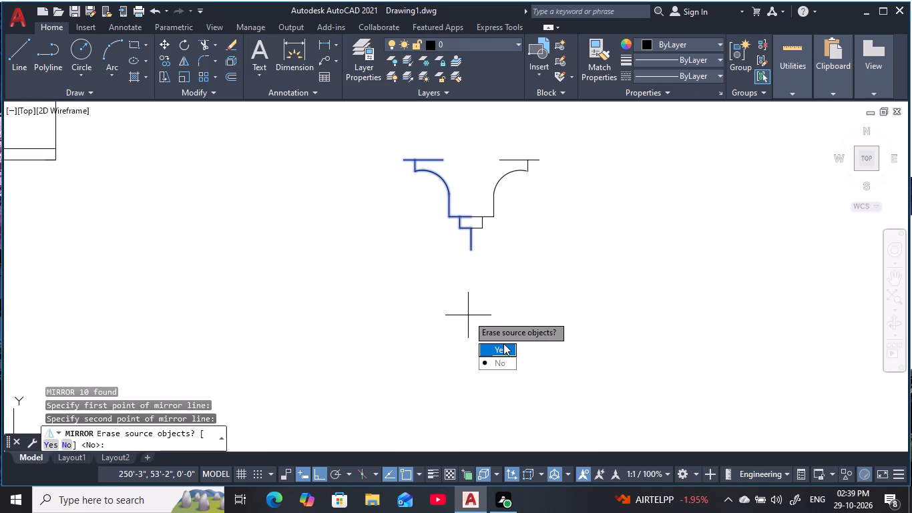
{"action": "left_click_drag", "start_coordinate": [499, 353], "coordinate": [468, 315]}
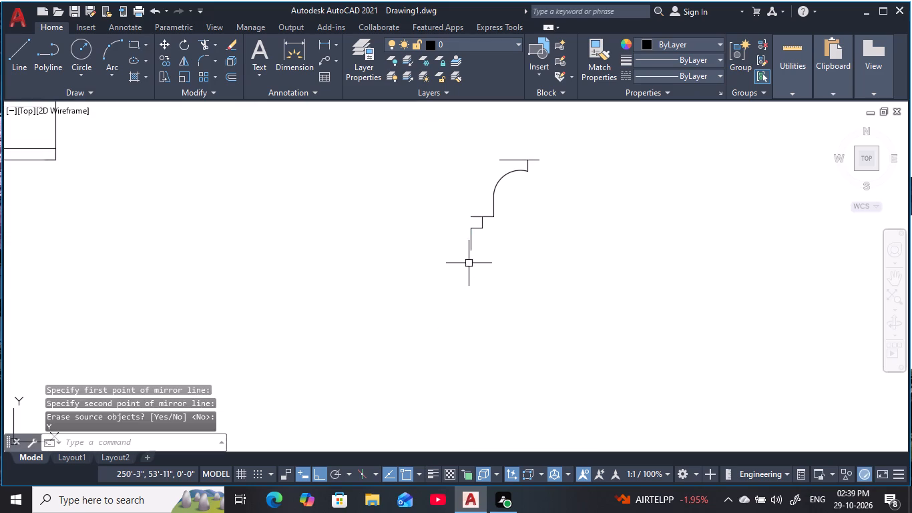
{"action": "middle_click_drag", "start_coordinate": [469, 263], "coordinate": [503, 307]}
{"action": "key", "text": "Escape"}
{"action": "key", "text": "Escape"}
Copy the mirrored profile from its top outer end to the inner end of the 2" line at the layout's right edge.
{"action": "left_click", "coordinate": [428, 166]}
{"action": "left_click", "coordinate": [605, 323]}
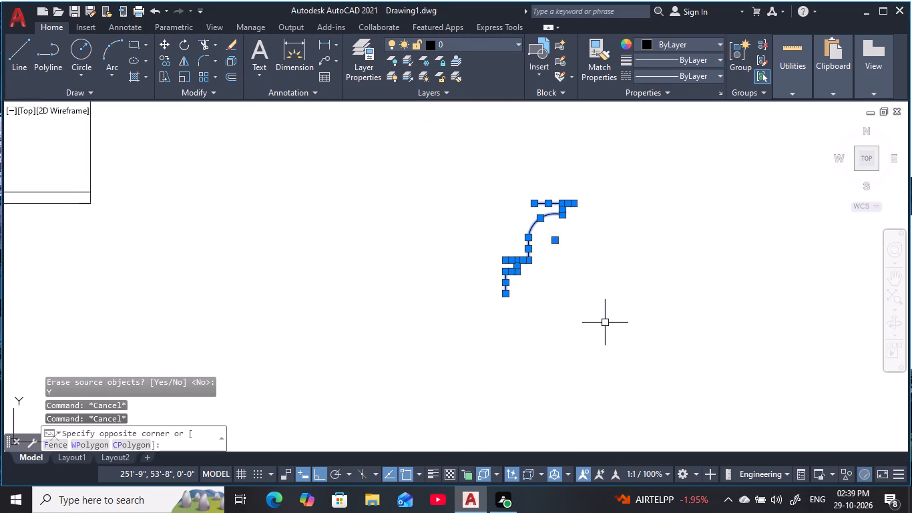
{"action": "type", "text": "co"}
{"action": "key", "text": "space"}
{"action": "left_click", "coordinate": [576, 202]}
{"action": "middle_click_drag", "start_coordinate": [374, 261], "coordinate": [911, 318]}
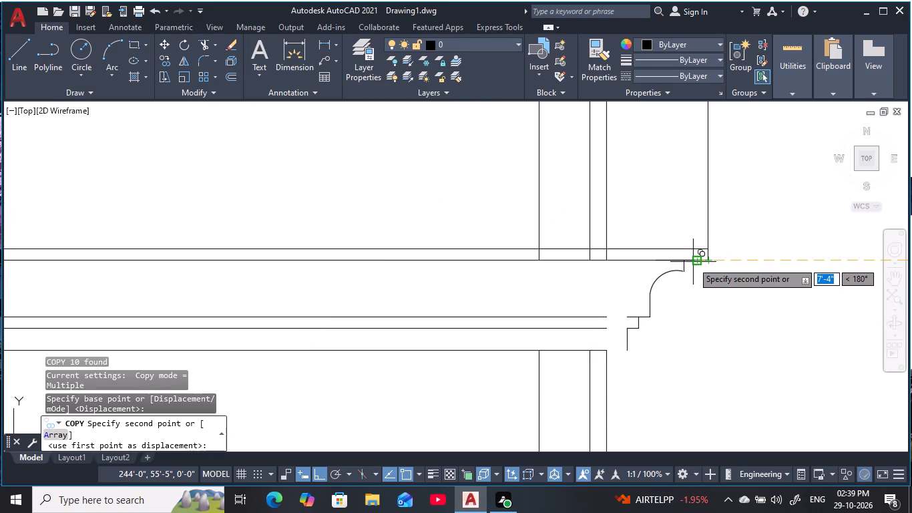
{"action": "scroll", "coordinate": [672, 261], "scroll_direction": "up", "scroll_amount": 2}
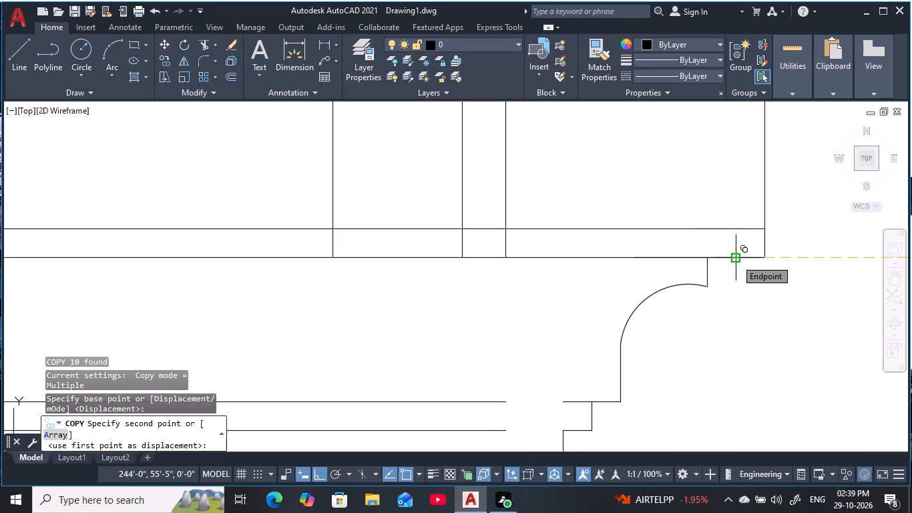
{"action": "left_click", "coordinate": [736, 259]}
{"action": "key", "text": "Escape"}
{"action": "scroll", "coordinate": [772, 315], "scroll_direction": "down", "scroll_amount": 2}
{"action": "key", "text": "Escape"}
{"action": "key", "text": "Escape"}
{"action": "key", "text": "Escape"}
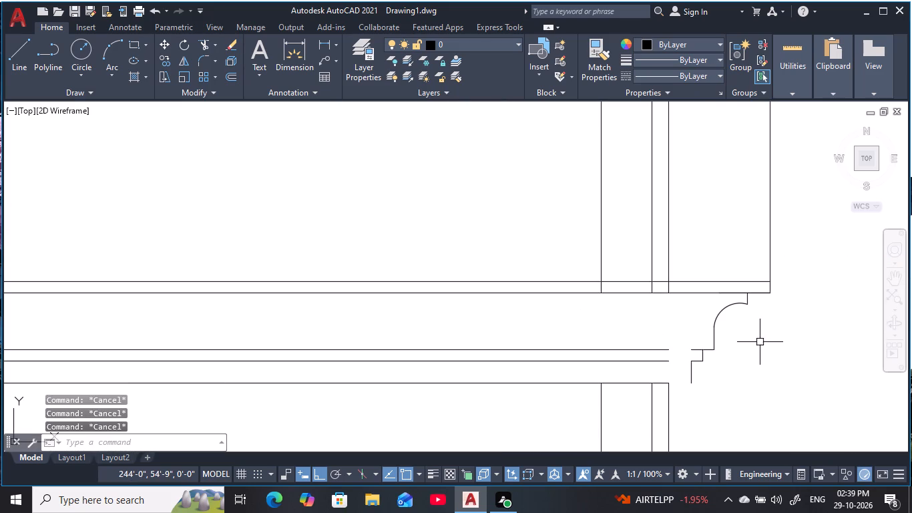
{"action": "key", "text": "Escape"}
{"action": "middle_click_drag", "start_coordinate": [755, 347], "coordinate": [763, 313]}
{"action": "scroll", "coordinate": [763, 313], "scroll_direction": "down", "scroll_amount": 1}
{"action": "key", "text": "Escape"}
{"action": "key", "text": "Escape"}
{"action": "key", "text": "Escape"}
{"action": "key", "text": "Escape"}
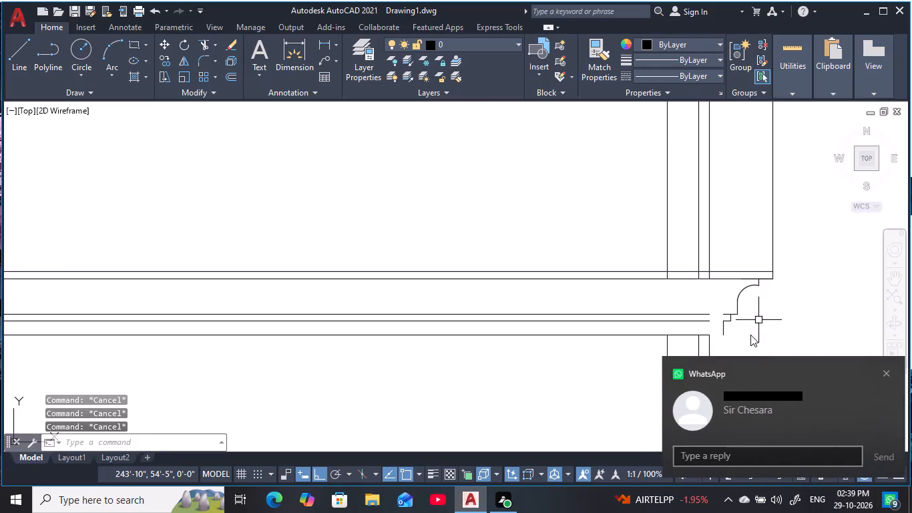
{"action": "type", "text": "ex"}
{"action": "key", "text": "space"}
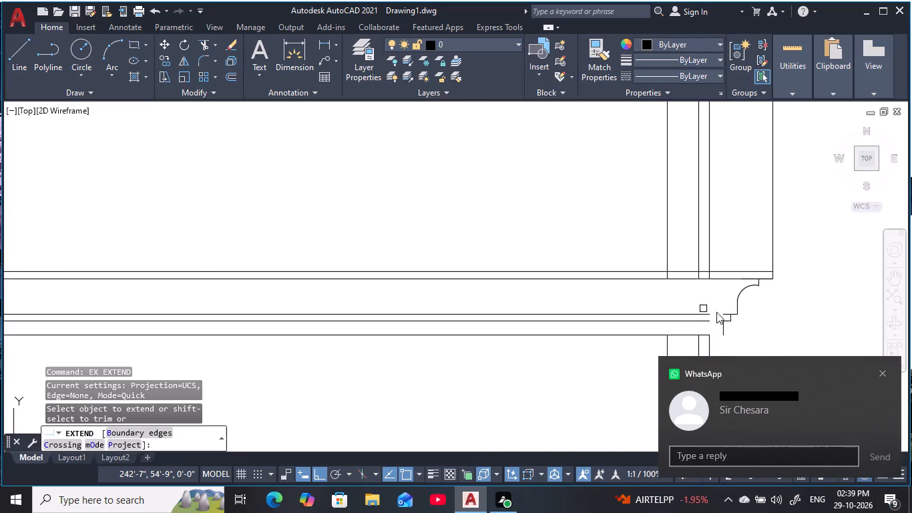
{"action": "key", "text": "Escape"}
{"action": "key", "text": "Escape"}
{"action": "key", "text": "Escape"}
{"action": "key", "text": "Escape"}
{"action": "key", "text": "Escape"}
Extend the three lower molding lines to meet the stepped mirrored profile on the right side.
{"action": "key", "text": "e"}
{"action": "type", "text": "x"}
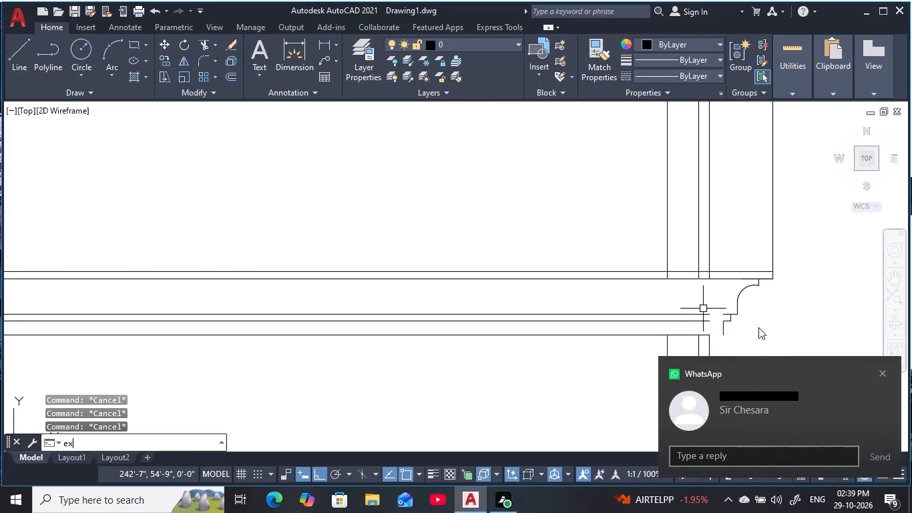
{"action": "key", "text": "space"}
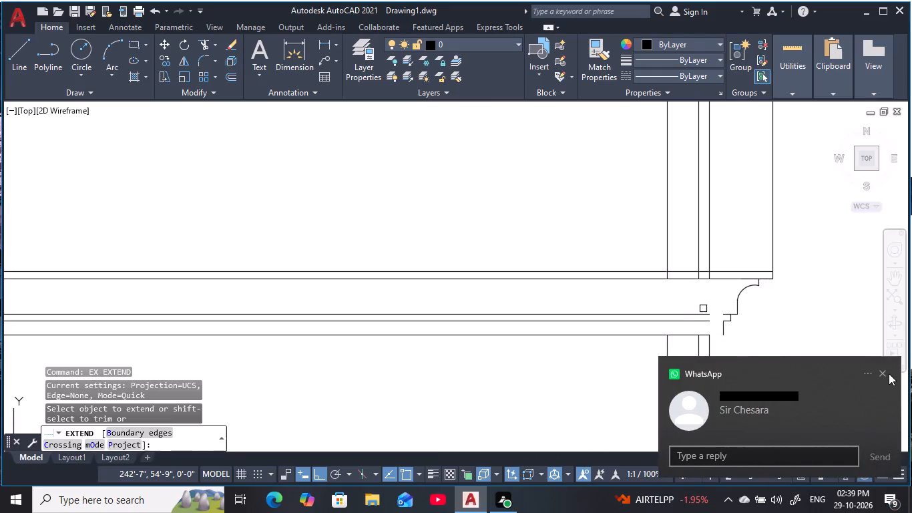
{"action": "left_click", "coordinate": [886, 373]}
{"action": "left_click_drag", "start_coordinate": [698, 306], "coordinate": [698, 343]}
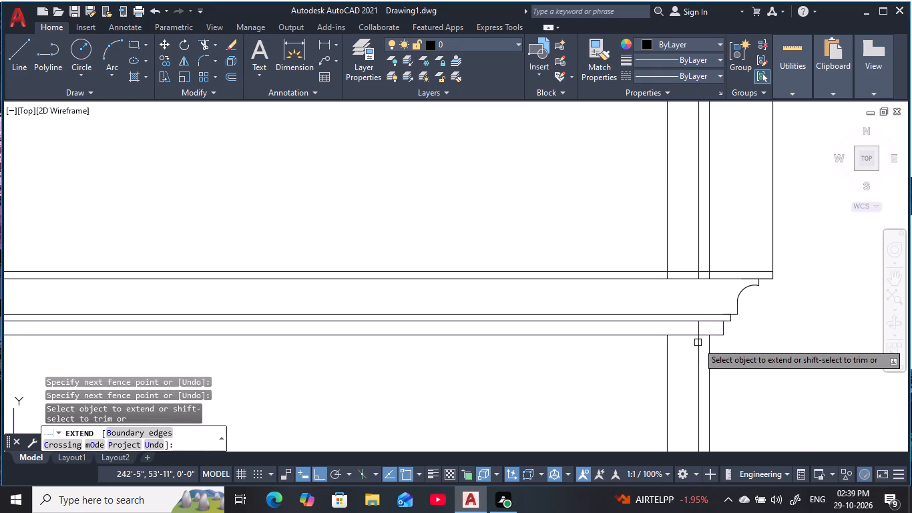
Trim the vertical line stub that projects into the molding's lowest band at the right end.
{"action": "key", "text": "Escape"}
{"action": "key", "text": "Escape"}
{"action": "key", "text": "Escape"}
{"action": "key", "text": "Escape"}
{"action": "key", "text": "Escape"}
{"action": "key", "text": "Escape"}
{"action": "type", "text": "tr"}
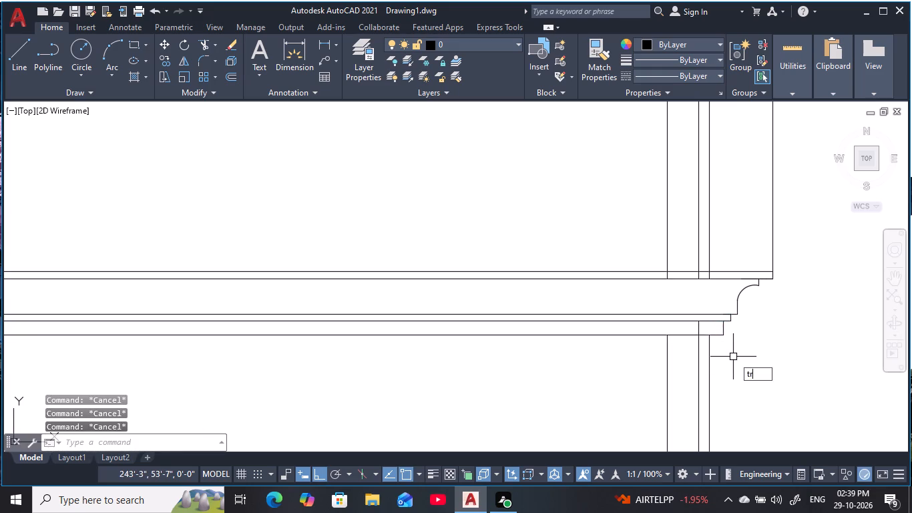
{"action": "key", "text": "space"}
{"action": "scroll", "coordinate": [714, 327], "scroll_direction": "up", "scroll_amount": 2}
{"action": "left_click_drag", "start_coordinate": [704, 331], "coordinate": [630, 332]}
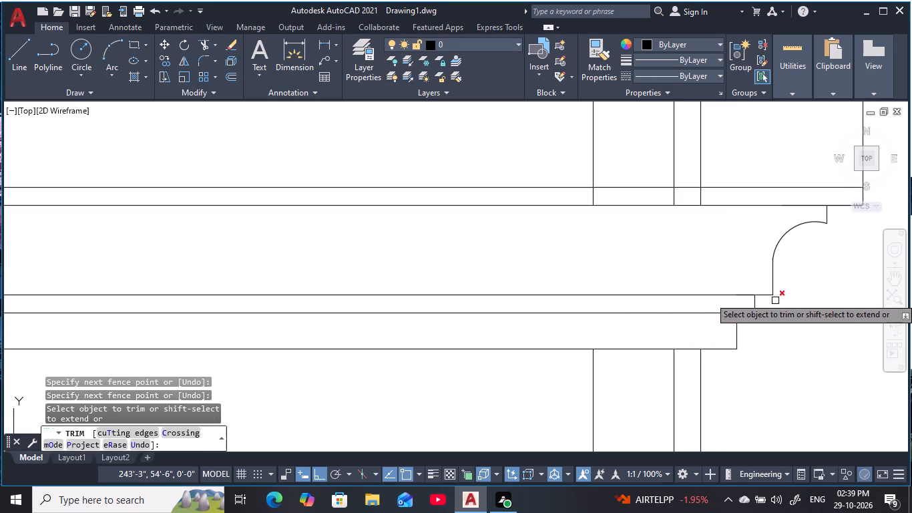
{"action": "scroll", "coordinate": [805, 307], "scroll_direction": "down", "scroll_amount": 4}
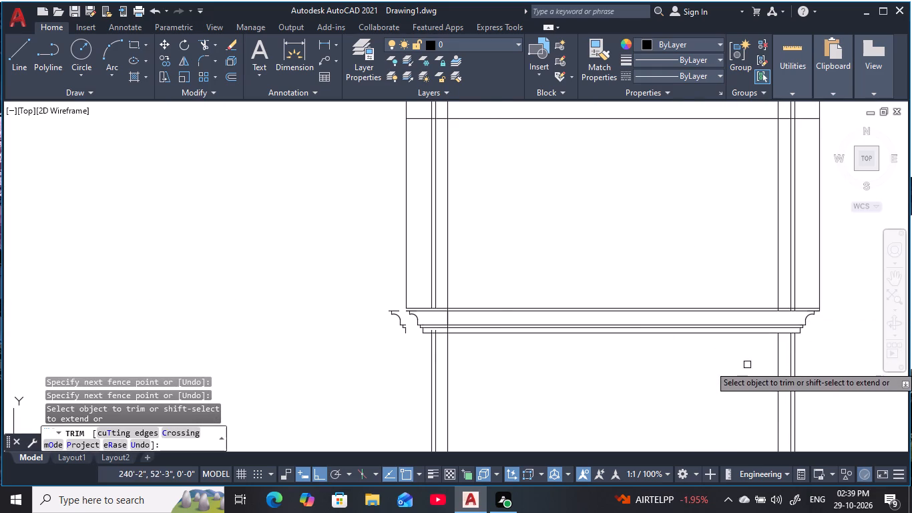
{"action": "scroll", "coordinate": [419, 322], "scroll_direction": "up", "scroll_amount": 3}
{"action": "key", "text": "Escape"}
{"action": "key", "text": "Escape"}
{"action": "key", "text": "Escape"}
Erase the freestanding molding profile beside the layout's left edge.
{"action": "left_click", "coordinate": [268, 256]}
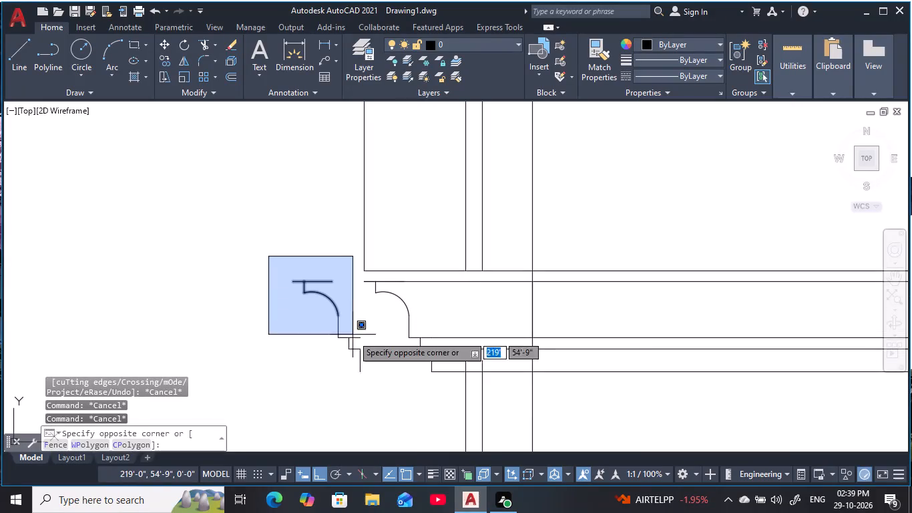
{"action": "left_click", "coordinate": [375, 391]}
{"action": "type", "text": "e"}
{"action": "key", "text": "space"}
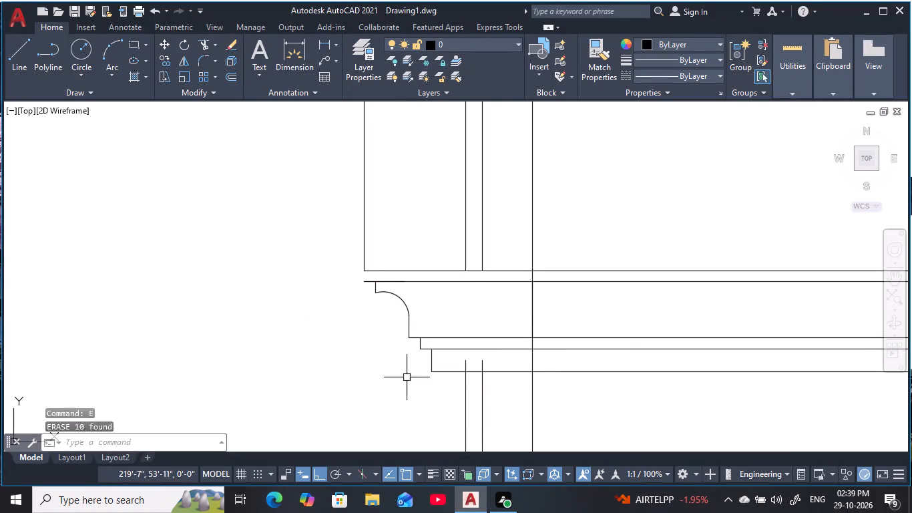
{"action": "key", "text": "Escape"}
Trim the two vertical line stubs that project into the molding's lowest band at the left end.
{"action": "scroll", "coordinate": [505, 381], "scroll_direction": "down", "scroll_amount": 3}
{"action": "scroll", "coordinate": [616, 407], "scroll_direction": "down", "scroll_amount": 1}
{"action": "middle_click_drag", "start_coordinate": [617, 407], "coordinate": [515, 376]}
{"action": "scroll", "coordinate": [449, 358], "scroll_direction": "up", "scroll_amount": 3}
{"action": "key", "text": "Escape"}
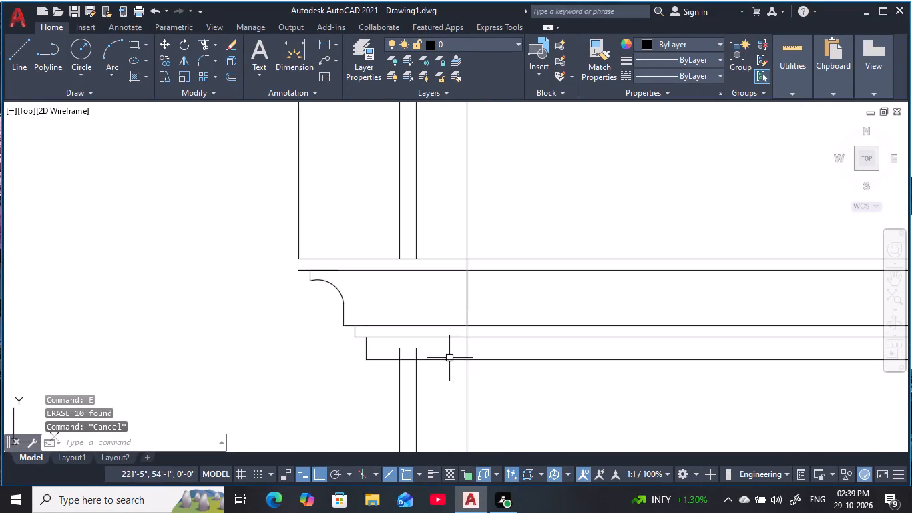
{"action": "key", "text": "Escape"}
{"action": "type", "text": "tr"}
{"action": "key", "text": "space"}
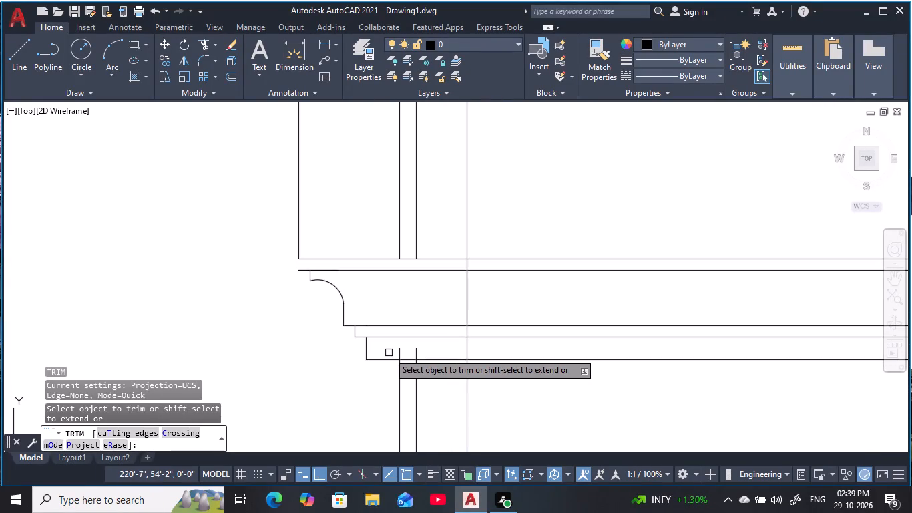
{"action": "scroll", "coordinate": [389, 353], "scroll_direction": "up", "scroll_amount": 2}
{"action": "left_click_drag", "start_coordinate": [482, 357], "coordinate": [402, 355]}
{"action": "scroll", "coordinate": [622, 403], "scroll_direction": "down", "scroll_amount": 3}
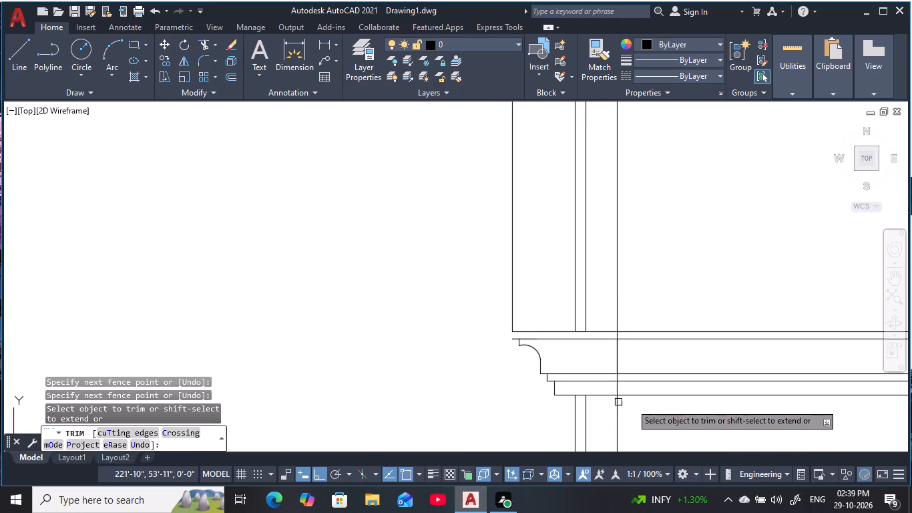
Trim the innermost left vertical line out of the three molding bands it crosses.
{"action": "scroll", "coordinate": [643, 396], "scroll_direction": "up", "scroll_amount": 2}
{"action": "left_click_drag", "start_coordinate": [622, 381], "coordinate": [531, 371]}
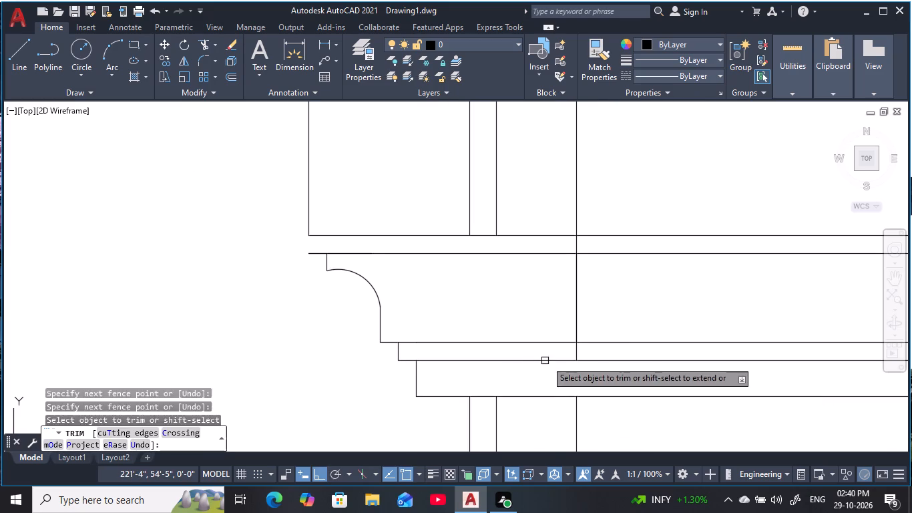
{"action": "left_click_drag", "start_coordinate": [573, 354], "coordinate": [595, 349]}
{"action": "left_click_drag", "start_coordinate": [591, 322], "coordinate": [542, 321]}
{"action": "scroll", "coordinate": [612, 318], "scroll_direction": "down", "scroll_amount": 2}
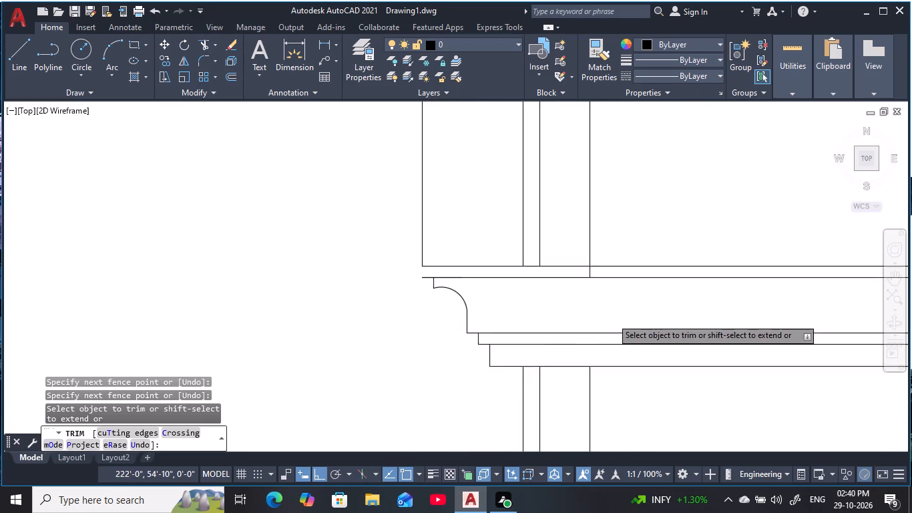
Examine the molding from end to end for vertical lines still crossing its bands.
{"action": "scroll", "coordinate": [617, 317], "scroll_direction": "down", "scroll_amount": 1}
{"action": "middle_click_drag", "start_coordinate": [629, 311], "coordinate": [286, 227]}
{"action": "scroll", "coordinate": [290, 228], "scroll_direction": "down", "scroll_amount": 2}
{"action": "scroll", "coordinate": [495, 238], "scroll_direction": "up", "scroll_amount": 4}
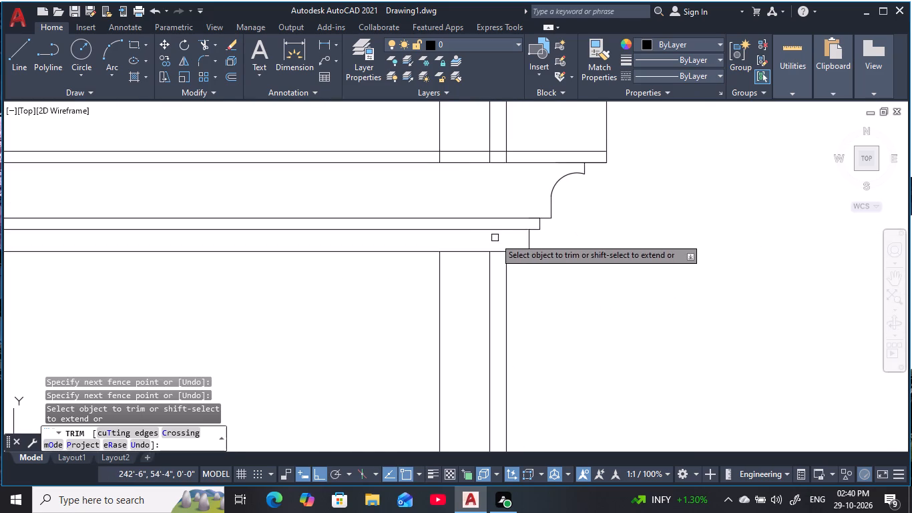
{"action": "middle_click_drag", "start_coordinate": [495, 238], "coordinate": [508, 256]}
{"action": "scroll", "coordinate": [516, 261], "scroll_direction": "down", "scroll_amount": 2}
{"action": "middle_click_drag", "start_coordinate": [527, 265], "coordinate": [595, 272]}
{"action": "scroll", "coordinate": [596, 272], "scroll_direction": "down", "scroll_amount": 1}
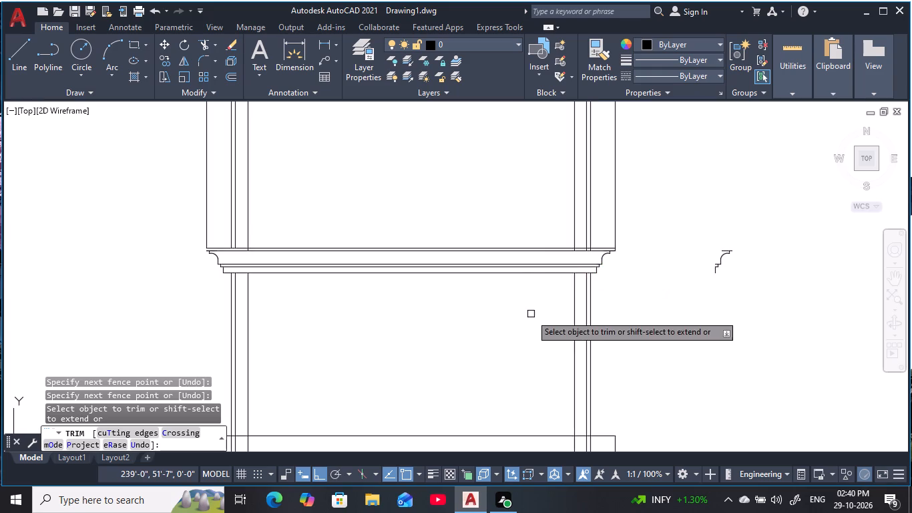
{"action": "scroll", "coordinate": [526, 321], "scroll_direction": "down", "scroll_amount": 1}
{"action": "middle_click_drag", "start_coordinate": [529, 321], "coordinate": [535, 317]}
{"action": "scroll", "coordinate": [535, 319], "scroll_direction": "up", "scroll_amount": 1}
{"action": "middle_click_drag", "start_coordinate": [535, 319], "coordinate": [538, 325]}
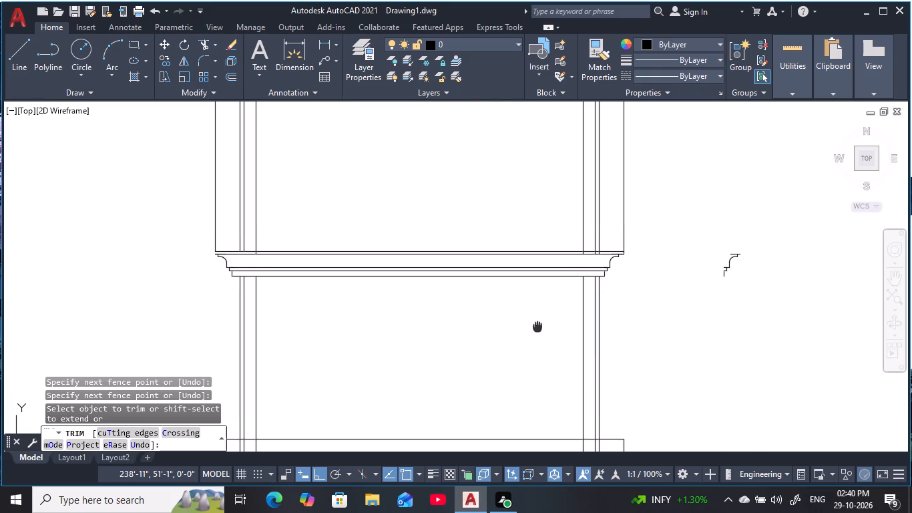
{"action": "middle_click_drag", "start_coordinate": [538, 325], "coordinate": [547, 333]}
{"action": "key", "text": "Escape"}
{"action": "key", "text": "Escape"}
{"action": "key", "text": "Escape"}
{"action": "key", "text": "Escape"}
{"action": "key", "text": "Escape"}
{"action": "key", "text": "Escape"}
{"action": "key", "text": "Escape"}
{"action": "key", "text": "Escape"}
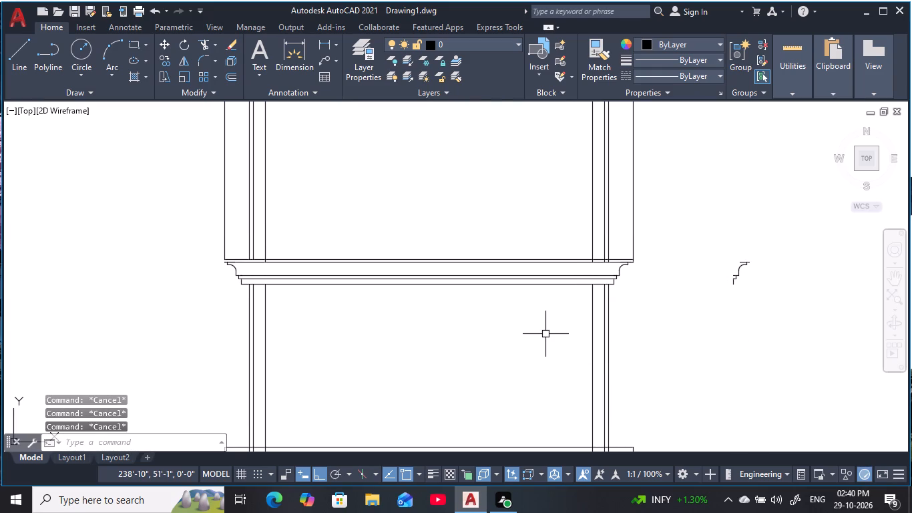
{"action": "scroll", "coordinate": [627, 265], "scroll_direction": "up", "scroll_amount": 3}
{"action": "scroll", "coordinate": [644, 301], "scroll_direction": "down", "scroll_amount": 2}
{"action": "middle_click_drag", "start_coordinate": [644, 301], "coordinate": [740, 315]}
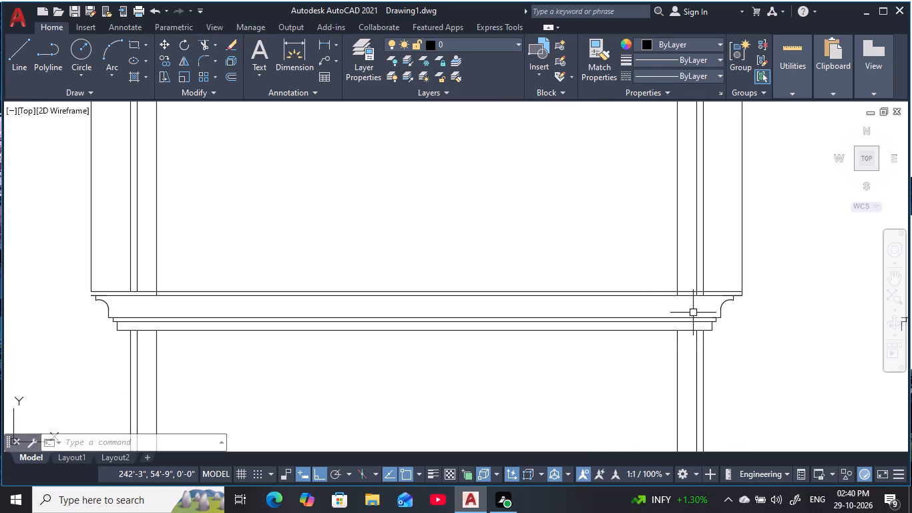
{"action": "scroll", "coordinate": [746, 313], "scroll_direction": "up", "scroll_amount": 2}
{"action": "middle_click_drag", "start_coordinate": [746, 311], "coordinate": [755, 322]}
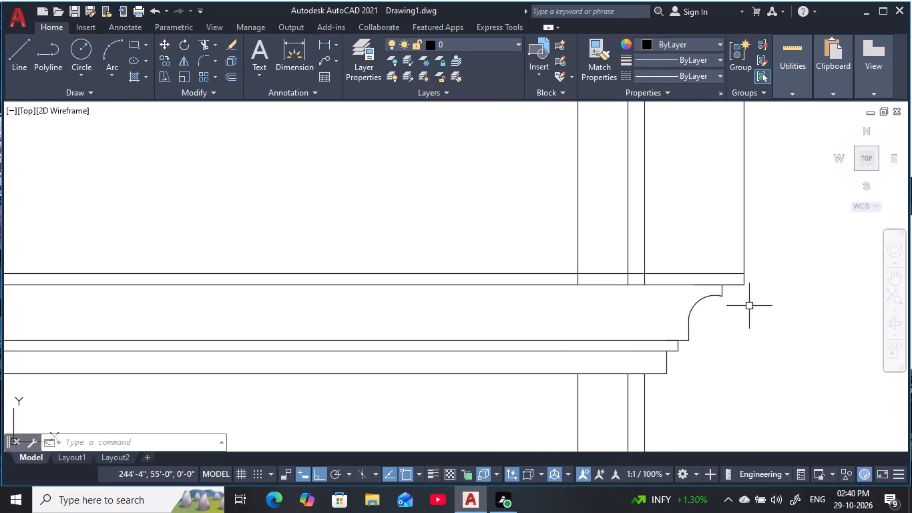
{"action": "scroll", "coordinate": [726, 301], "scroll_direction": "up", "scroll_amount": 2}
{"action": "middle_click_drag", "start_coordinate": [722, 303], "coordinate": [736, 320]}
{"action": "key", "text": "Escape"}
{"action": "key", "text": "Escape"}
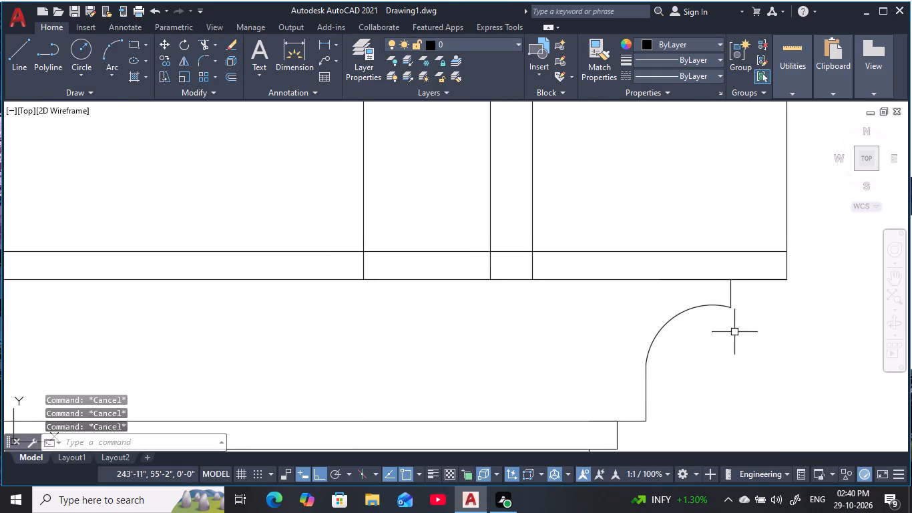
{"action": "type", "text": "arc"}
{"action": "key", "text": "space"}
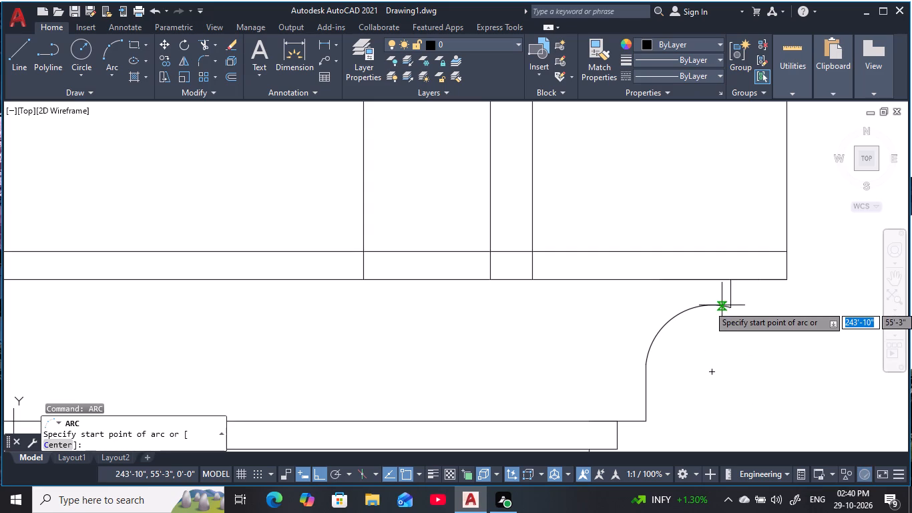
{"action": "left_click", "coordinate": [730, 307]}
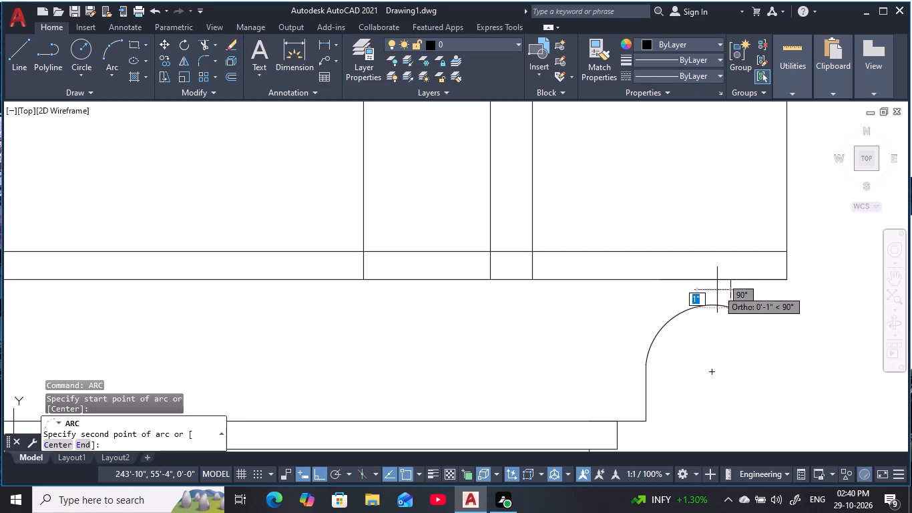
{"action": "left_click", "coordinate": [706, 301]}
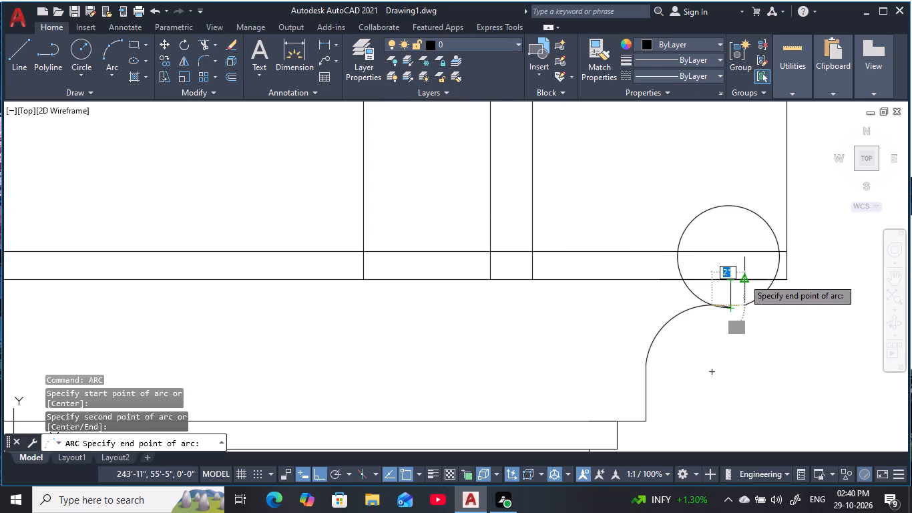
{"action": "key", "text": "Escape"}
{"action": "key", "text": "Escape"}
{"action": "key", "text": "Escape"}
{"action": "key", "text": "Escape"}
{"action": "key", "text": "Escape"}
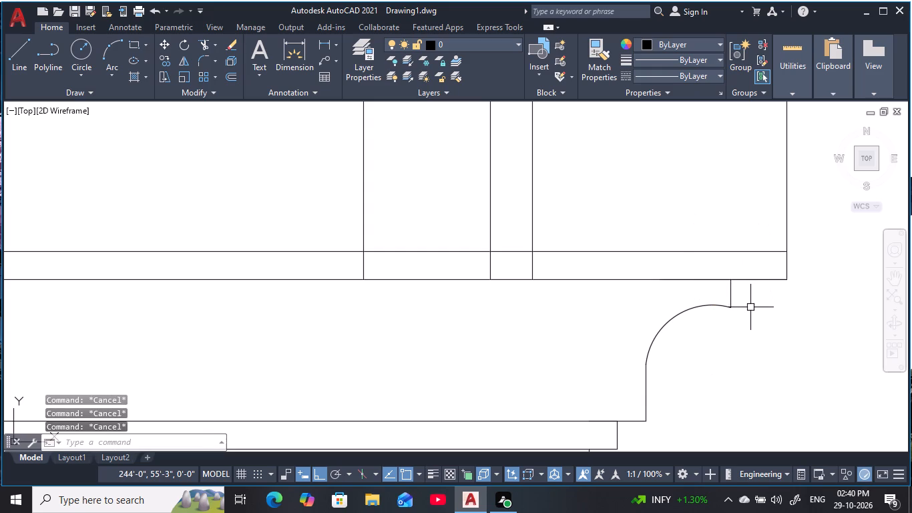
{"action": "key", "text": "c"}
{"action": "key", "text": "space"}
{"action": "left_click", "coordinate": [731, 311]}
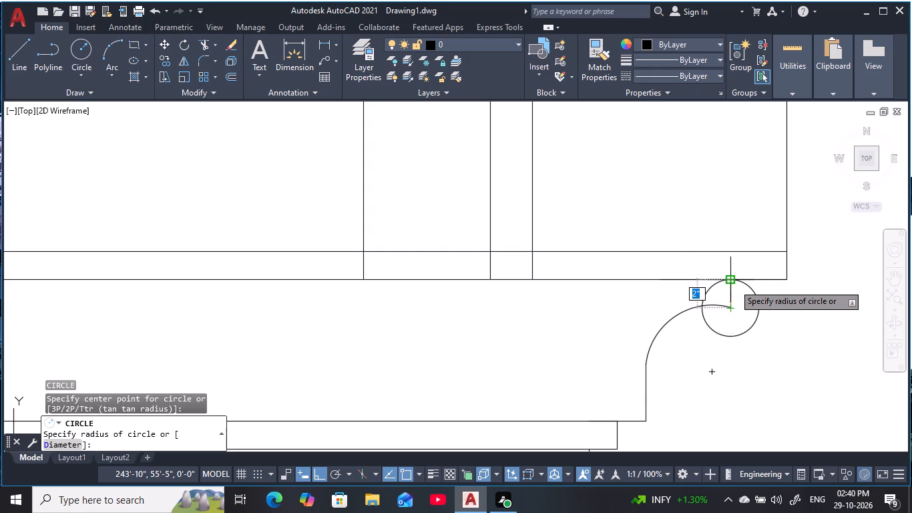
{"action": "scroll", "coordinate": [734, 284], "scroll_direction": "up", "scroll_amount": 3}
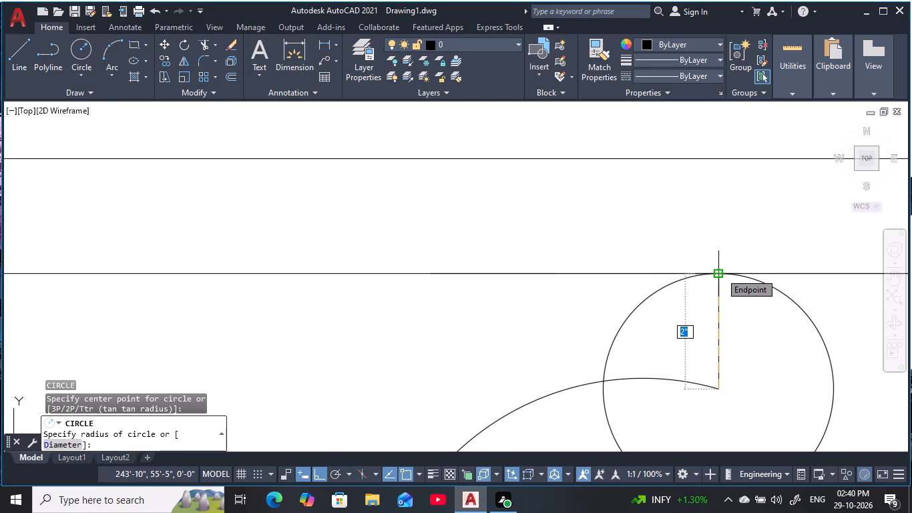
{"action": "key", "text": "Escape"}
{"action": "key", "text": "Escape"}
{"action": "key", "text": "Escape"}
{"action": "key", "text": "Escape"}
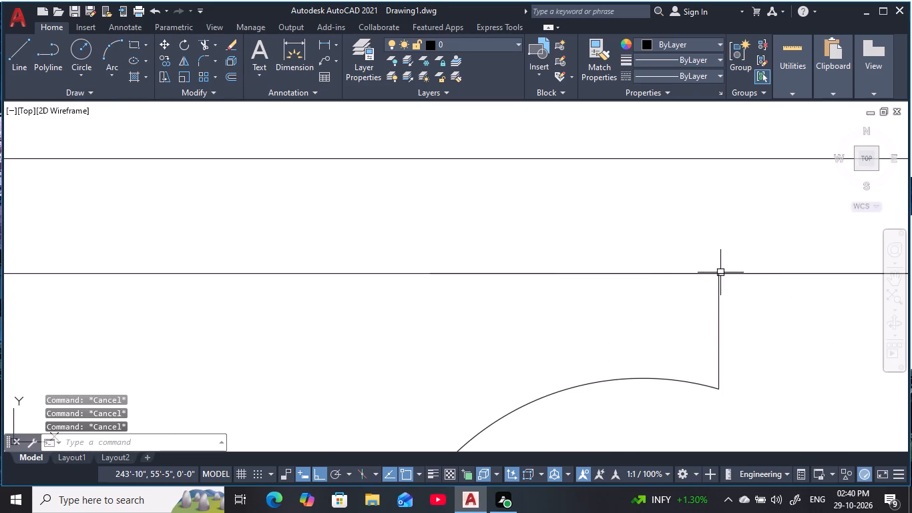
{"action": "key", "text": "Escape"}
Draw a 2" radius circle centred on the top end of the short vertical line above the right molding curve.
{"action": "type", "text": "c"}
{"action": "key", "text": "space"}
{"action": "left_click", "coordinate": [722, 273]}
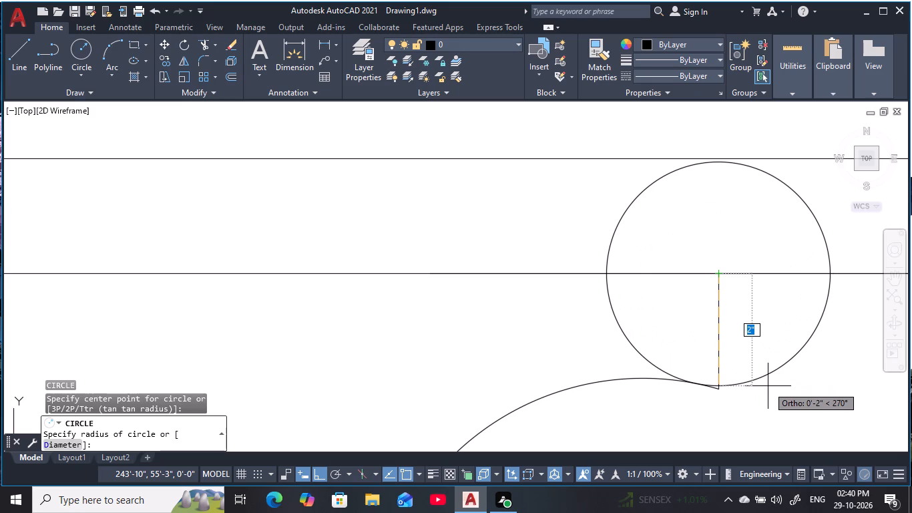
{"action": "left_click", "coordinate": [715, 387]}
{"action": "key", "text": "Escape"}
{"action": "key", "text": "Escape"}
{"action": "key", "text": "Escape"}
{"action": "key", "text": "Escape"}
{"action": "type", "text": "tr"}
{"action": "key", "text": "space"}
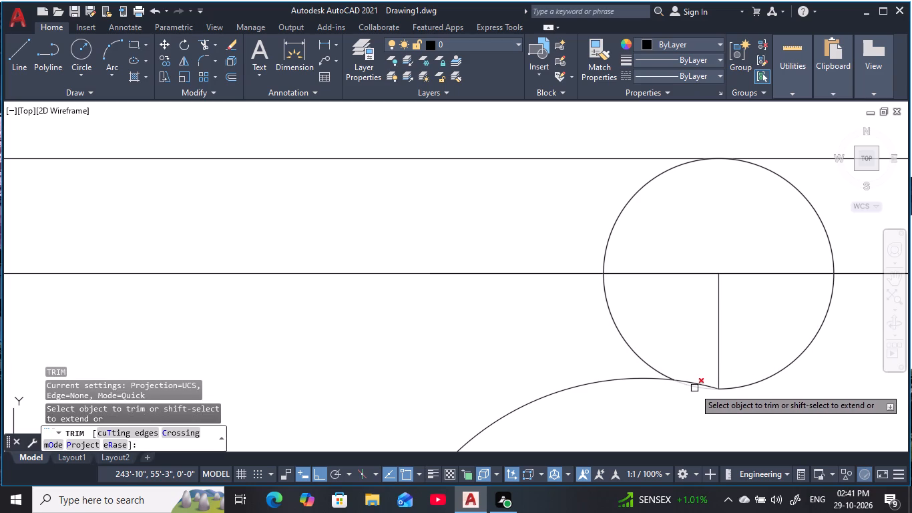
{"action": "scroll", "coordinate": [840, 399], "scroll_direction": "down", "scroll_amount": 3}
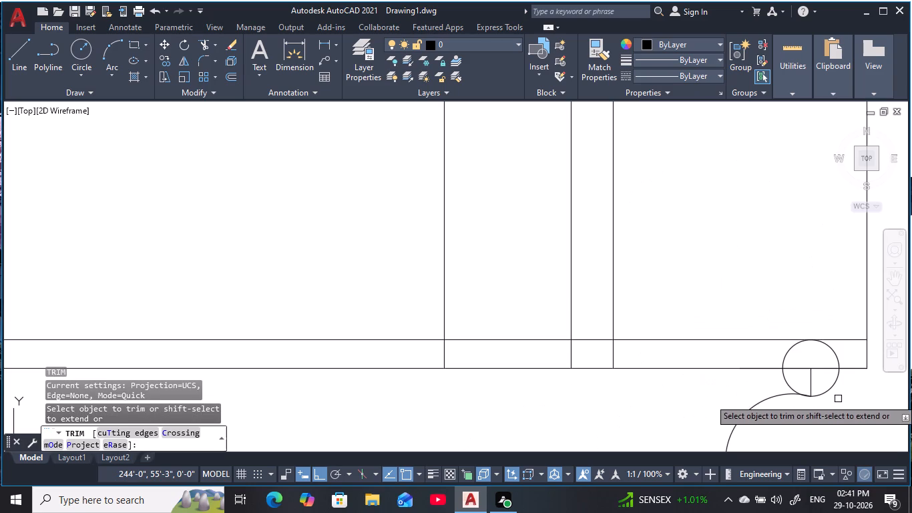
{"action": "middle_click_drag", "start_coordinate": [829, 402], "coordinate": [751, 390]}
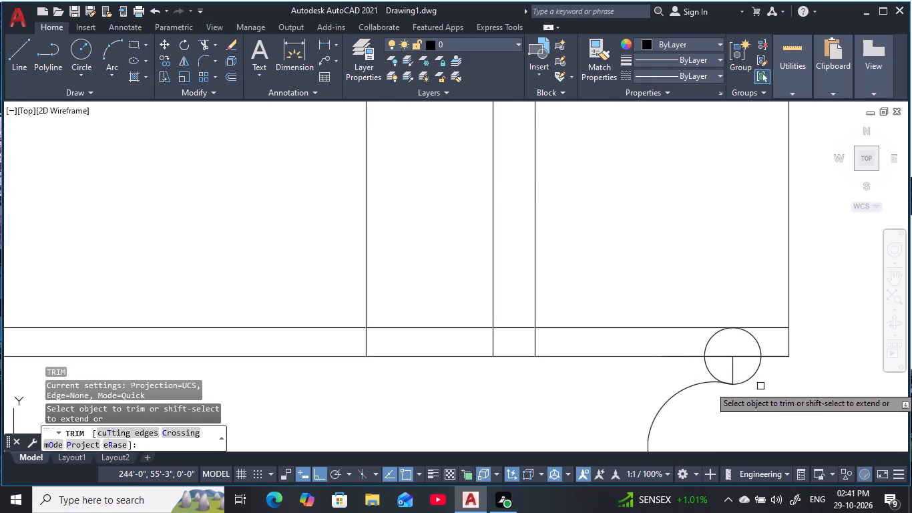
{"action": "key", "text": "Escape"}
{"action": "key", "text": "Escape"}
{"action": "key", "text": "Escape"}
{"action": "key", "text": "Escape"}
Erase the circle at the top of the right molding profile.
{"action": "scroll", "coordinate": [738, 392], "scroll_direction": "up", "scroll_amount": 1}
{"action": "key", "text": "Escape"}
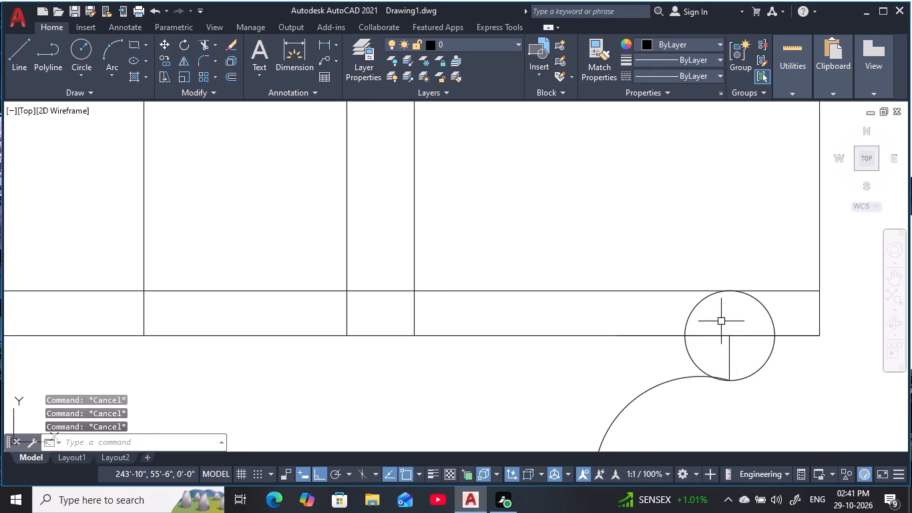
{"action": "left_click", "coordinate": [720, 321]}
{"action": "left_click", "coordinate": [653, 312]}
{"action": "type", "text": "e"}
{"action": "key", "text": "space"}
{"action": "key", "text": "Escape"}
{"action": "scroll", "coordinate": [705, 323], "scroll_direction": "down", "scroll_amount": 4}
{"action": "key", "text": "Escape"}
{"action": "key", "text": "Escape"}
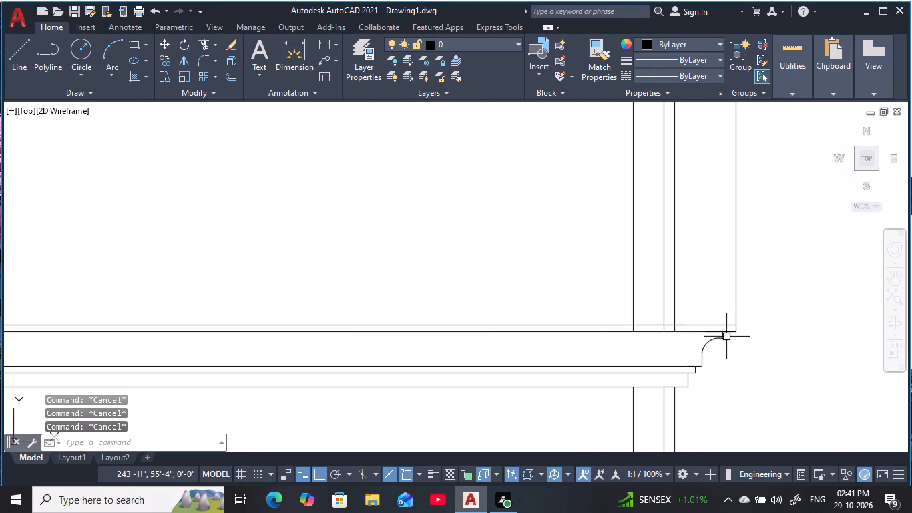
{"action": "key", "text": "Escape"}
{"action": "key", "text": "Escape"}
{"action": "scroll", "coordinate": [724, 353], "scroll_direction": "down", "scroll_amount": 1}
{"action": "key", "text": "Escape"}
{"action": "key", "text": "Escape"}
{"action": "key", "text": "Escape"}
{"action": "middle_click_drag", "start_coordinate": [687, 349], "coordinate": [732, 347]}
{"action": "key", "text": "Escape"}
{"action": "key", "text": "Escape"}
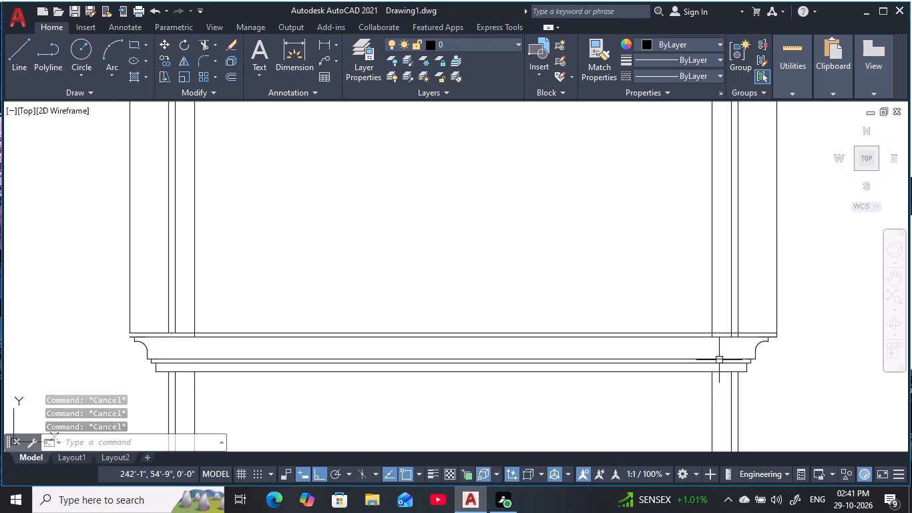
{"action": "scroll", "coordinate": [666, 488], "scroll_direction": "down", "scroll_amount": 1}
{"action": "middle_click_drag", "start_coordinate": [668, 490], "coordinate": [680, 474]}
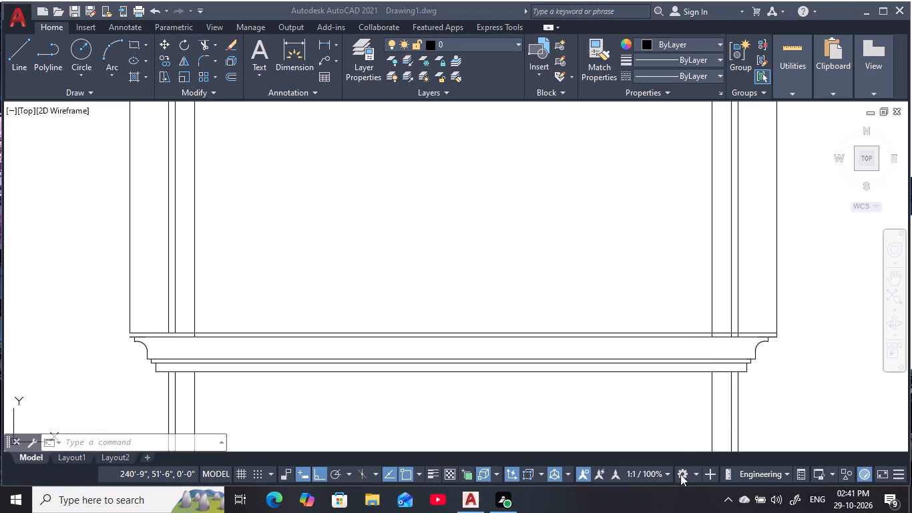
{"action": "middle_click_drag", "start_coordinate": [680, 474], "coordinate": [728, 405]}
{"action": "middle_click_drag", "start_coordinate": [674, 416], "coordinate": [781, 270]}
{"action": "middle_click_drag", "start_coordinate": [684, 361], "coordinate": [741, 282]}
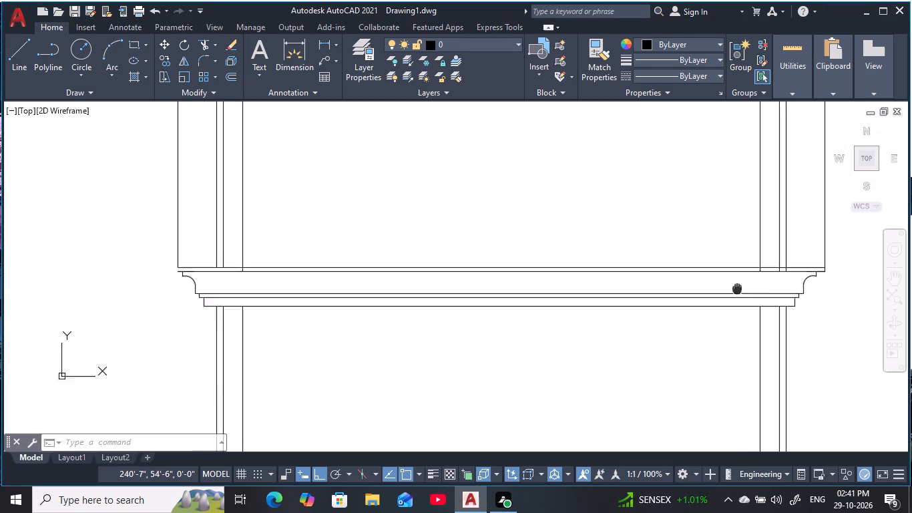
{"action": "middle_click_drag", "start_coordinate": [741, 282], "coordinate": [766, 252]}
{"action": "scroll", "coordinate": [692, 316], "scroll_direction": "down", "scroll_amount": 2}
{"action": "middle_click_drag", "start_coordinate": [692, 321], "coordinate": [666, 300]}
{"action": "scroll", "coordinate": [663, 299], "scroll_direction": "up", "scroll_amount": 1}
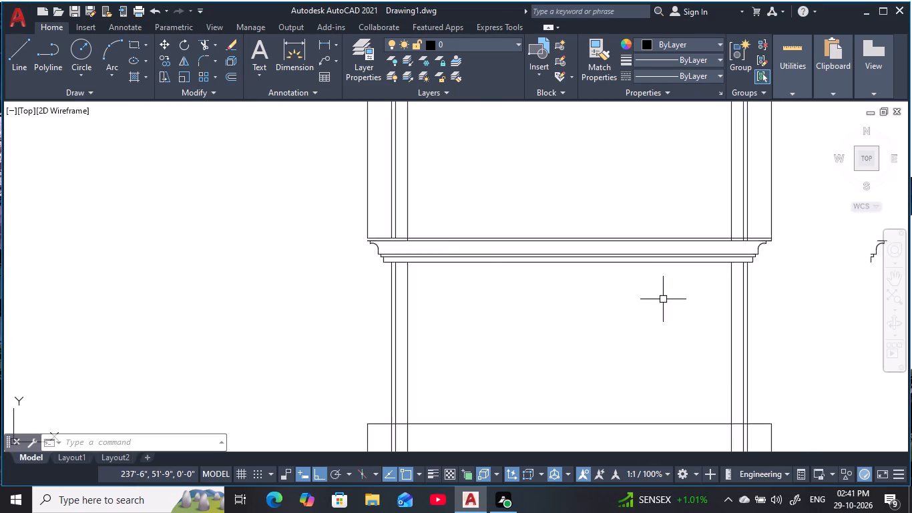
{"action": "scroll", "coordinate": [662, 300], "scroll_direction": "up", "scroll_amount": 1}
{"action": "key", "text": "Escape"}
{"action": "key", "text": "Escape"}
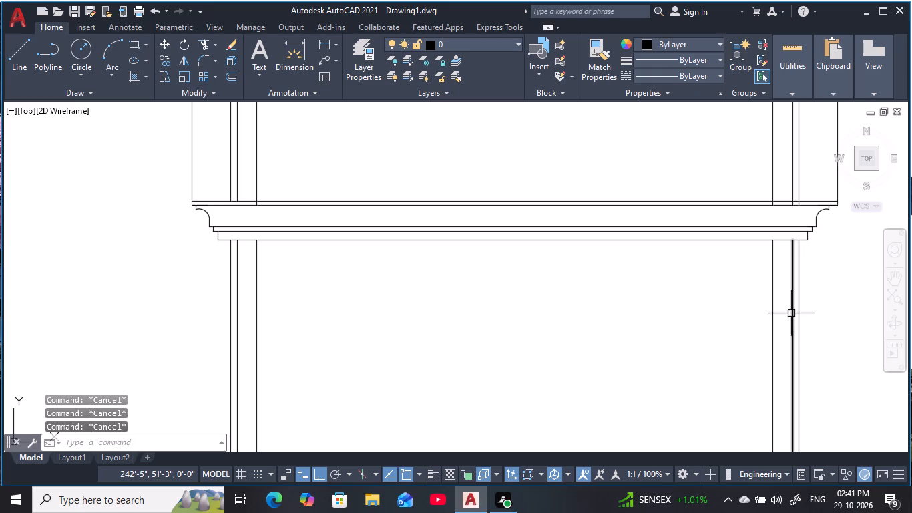
Erase the extra vertical line just inside the outer vertical line on both sides below the molding.
{"action": "left_click", "coordinate": [791, 313]}
{"action": "key", "text": "e"}
{"action": "key", "text": "space"}
{"action": "scroll", "coordinate": [624, 347], "scroll_direction": "down", "scroll_amount": 1}
{"action": "middle_click_drag", "start_coordinate": [627, 347], "coordinate": [706, 328]}
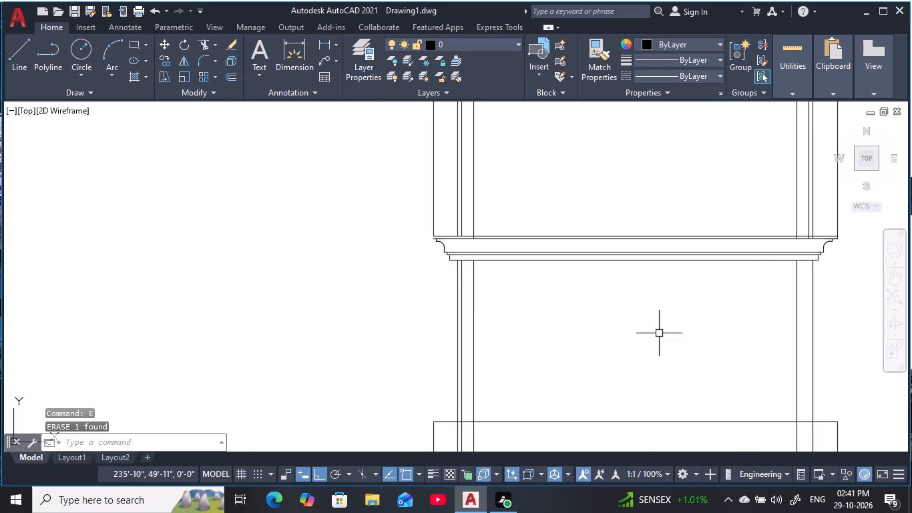
{"action": "left_click", "coordinate": [461, 337]}
{"action": "type", "text": "e"}
{"action": "key", "text": "space"}
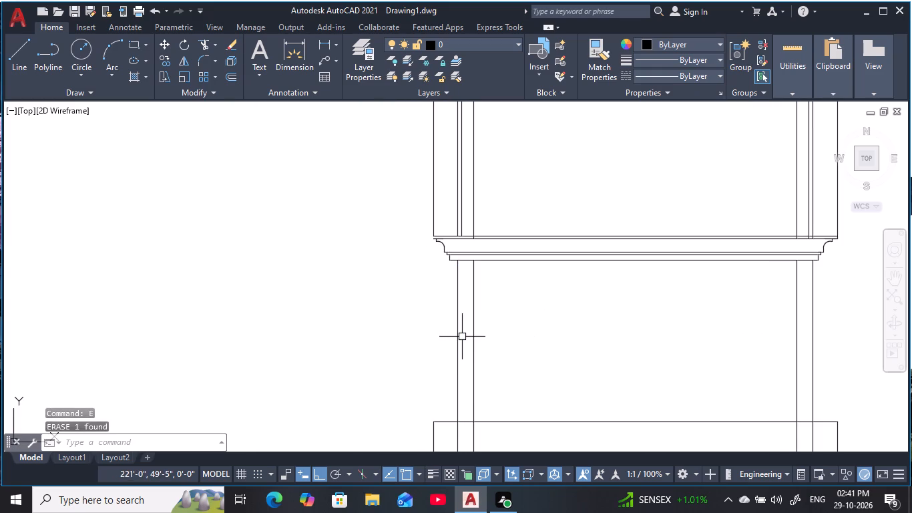
{"action": "key", "text": "Escape"}
{"action": "key", "text": "Escape"}
{"action": "middle_click_drag", "start_coordinate": [562, 330], "coordinate": [525, 320]}
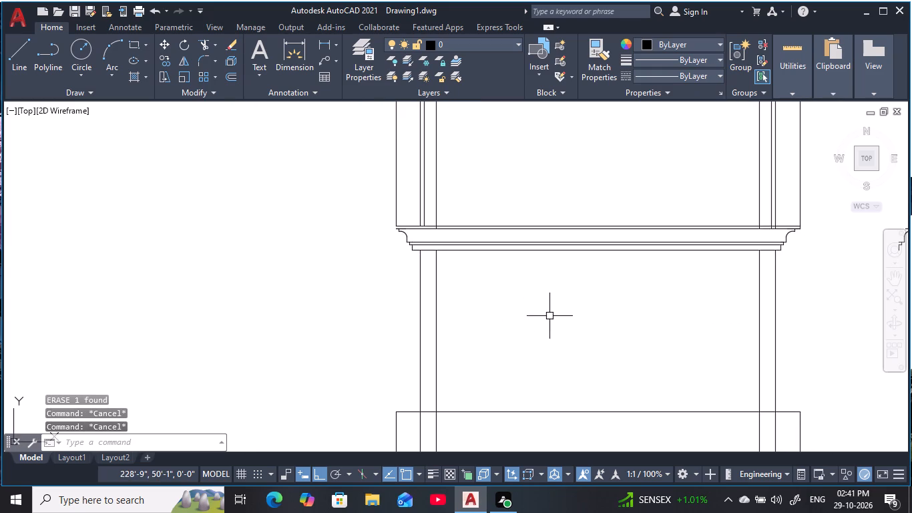
{"action": "key", "text": "Escape"}
{"action": "key", "text": "Escape"}
{"action": "key", "text": "Escape"}
{"action": "key", "text": "Escape"}
{"action": "key", "text": "Escape"}
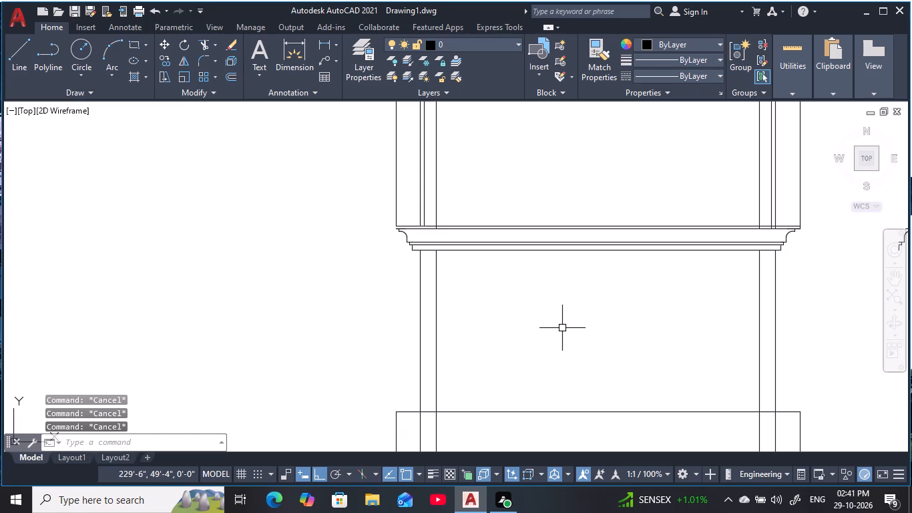
Offset the horizontal line near the top of the rectangle above the molding 1'6" downward.
{"action": "middle_click_drag", "start_coordinate": [565, 330], "coordinate": [584, 355]}
{"action": "middle_click_drag", "start_coordinate": [427, 241], "coordinate": [425, 337]}
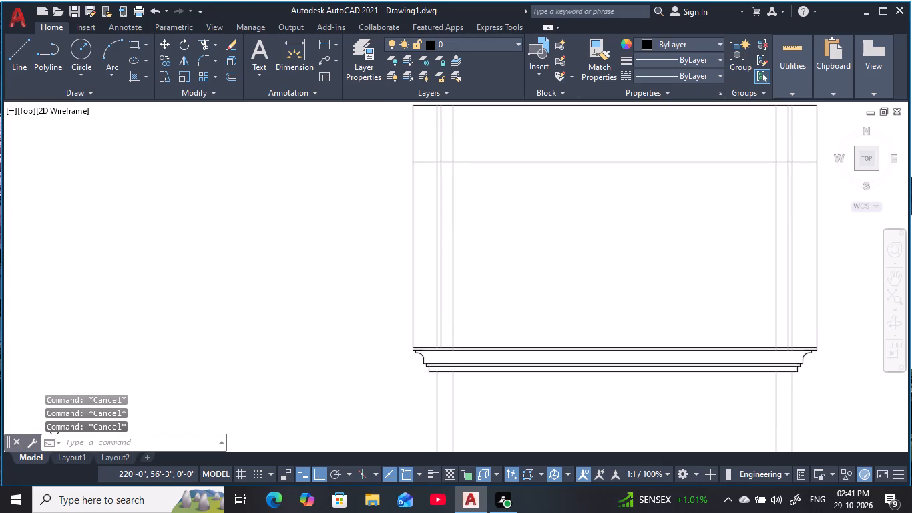
{"action": "key", "text": "Escape"}
{"action": "key", "text": "Escape"}
{"action": "key", "text": "Escape"}
{"action": "key", "text": "Escape"}
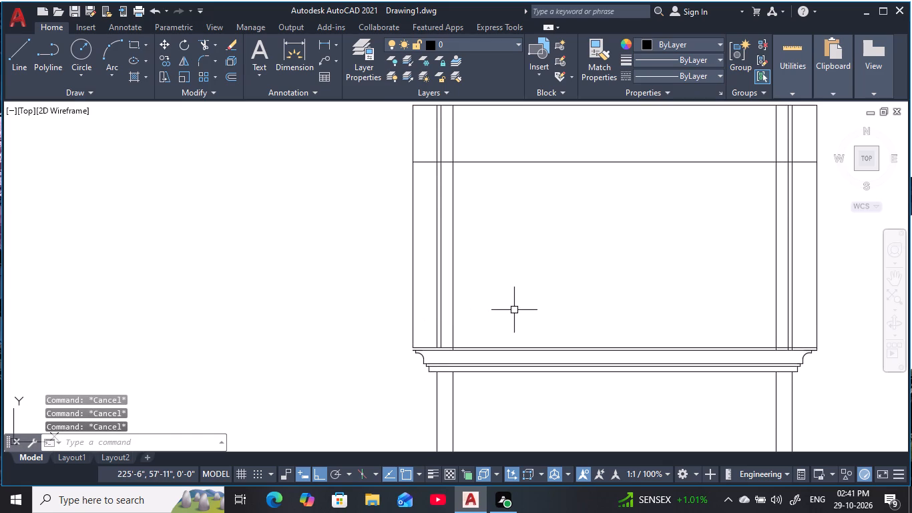
{"action": "type", "text": "o"}
{"action": "key", "text": "space"}
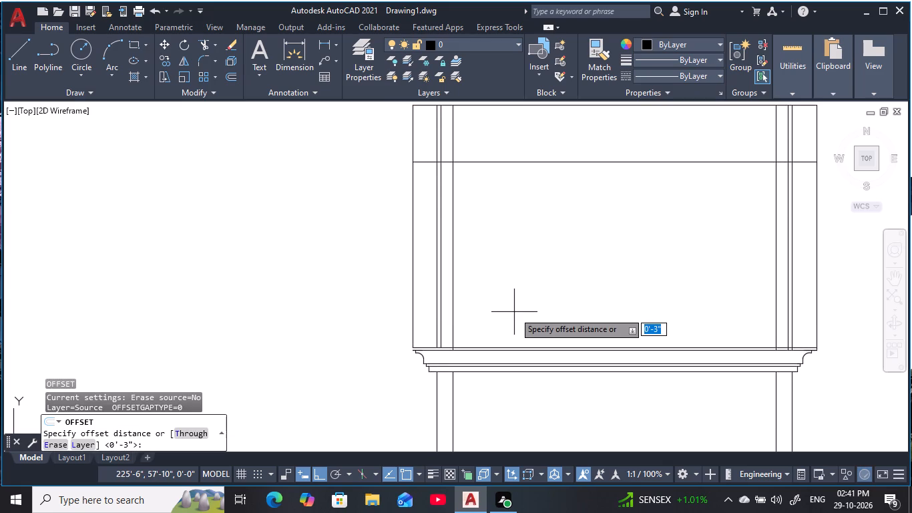
{"action": "type", "text": "1'"}
{"action": "type", "text": "6"}
{"action": "key", "text": "space"}
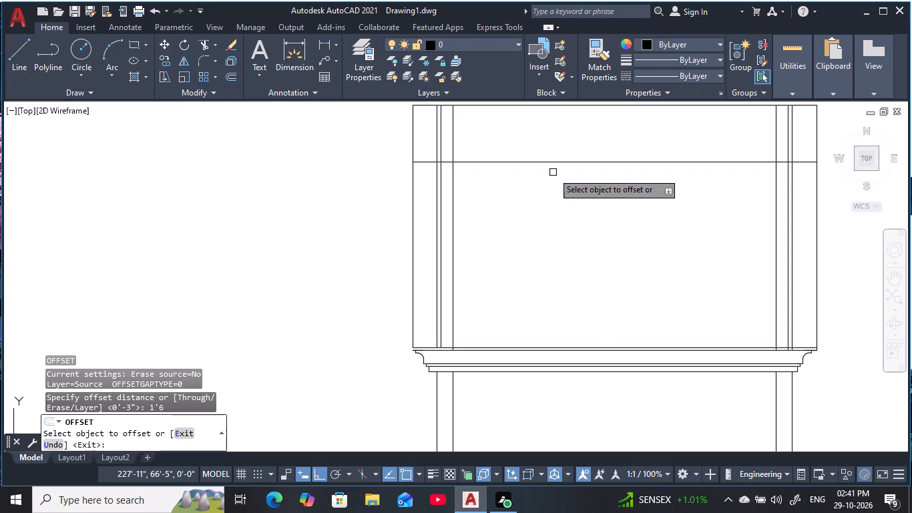
{"action": "left_click", "coordinate": [556, 163]}
{"action": "left_click", "coordinate": [566, 276]}
{"action": "key", "text": "Escape"}
{"action": "key", "text": "Escape"}
{"action": "key", "text": "Escape"}
{"action": "key", "text": "Escape"}
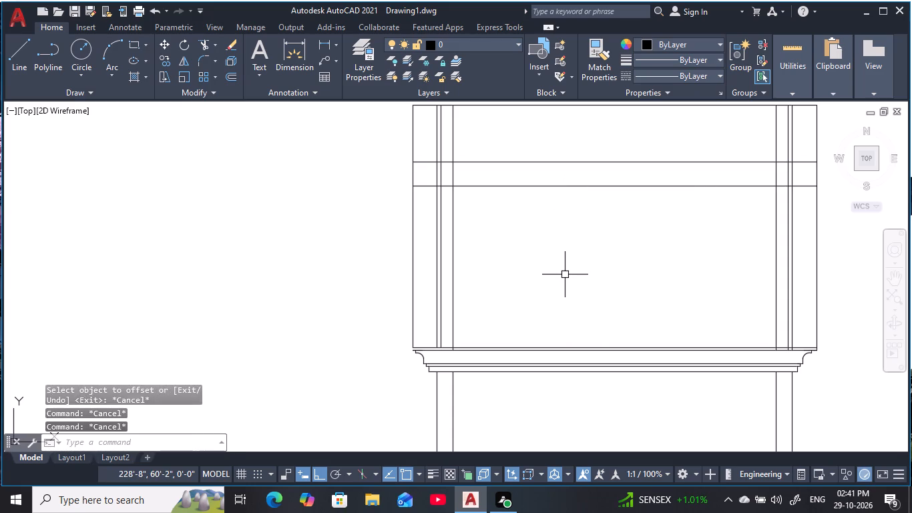
Offset the same upper horizontal line 2" downward.
{"action": "type", "text": "o 2"}
{"action": "key", "text": "space"}
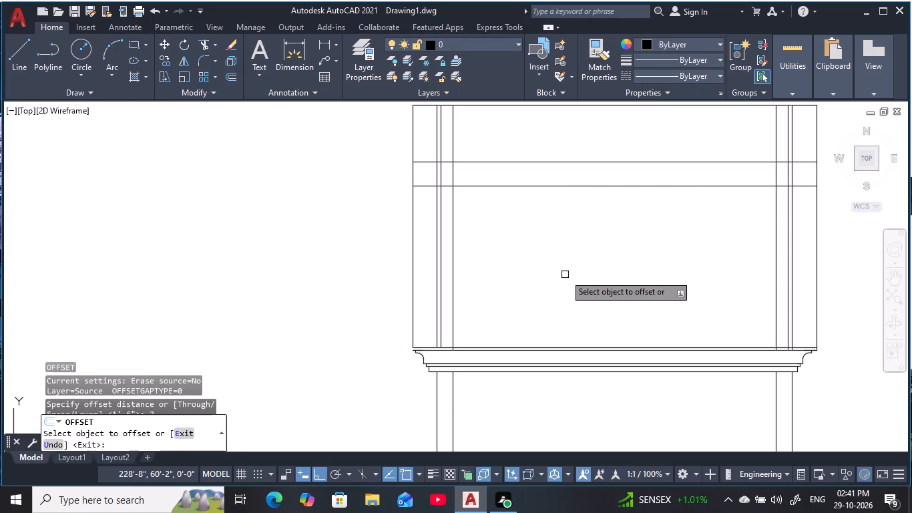
{"action": "left_click", "coordinate": [564, 162]}
{"action": "left_click", "coordinate": [585, 232]}
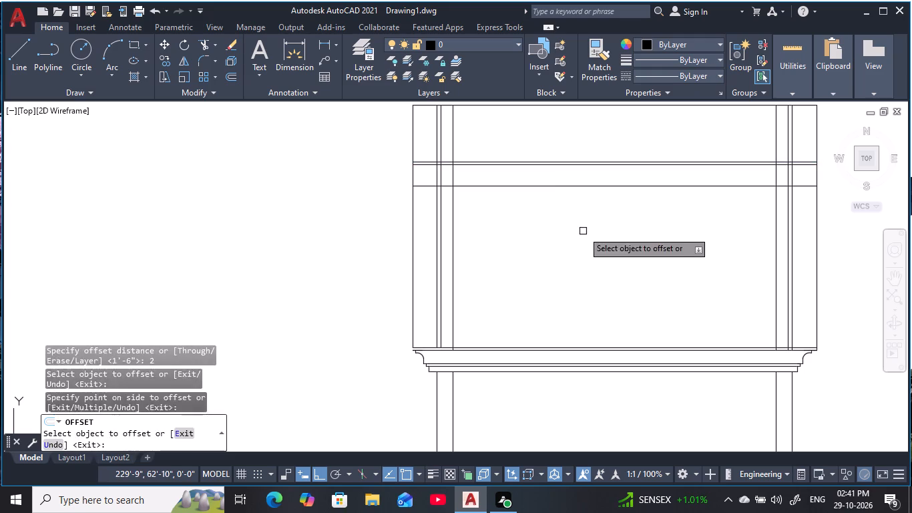
{"action": "key", "text": "Escape"}
{"action": "key", "text": "Escape"}
{"action": "key", "text": "Escape"}
{"action": "key", "text": "Escape"}
{"action": "key", "text": "Escape"}
{"action": "key", "text": "Escape"}
{"action": "key", "text": "Escape"}
{"action": "key", "text": "Escape"}
{"action": "key", "text": "Escape"}
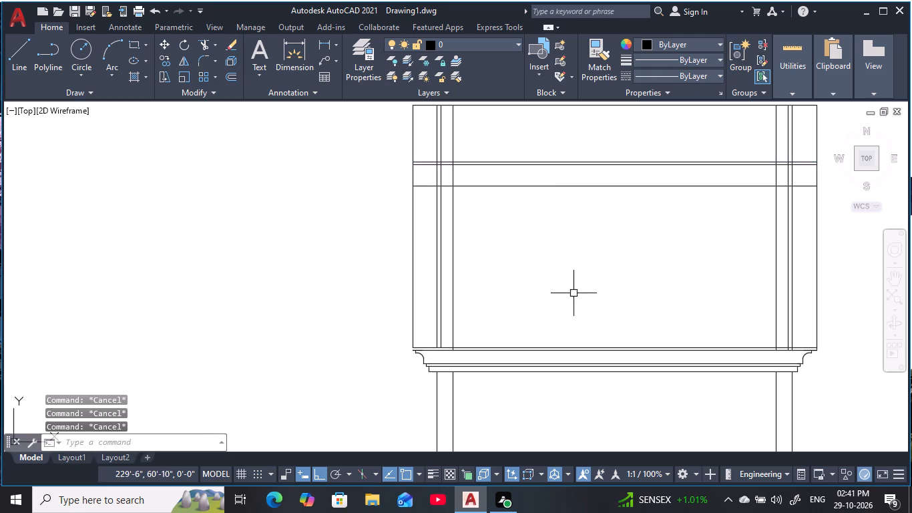
{"action": "key", "text": "Escape"}
{"action": "key", "text": "Escape"}
{"action": "key", "text": "Escape"}
{"action": "key", "text": "Escape"}
{"action": "key", "text": "Escape"}
Offset the lowest horizontal line of the new band 4" upward.
{"action": "type", "text": "o 4"}
{"action": "key", "text": "space"}
{"action": "left_click", "coordinate": [531, 188]}
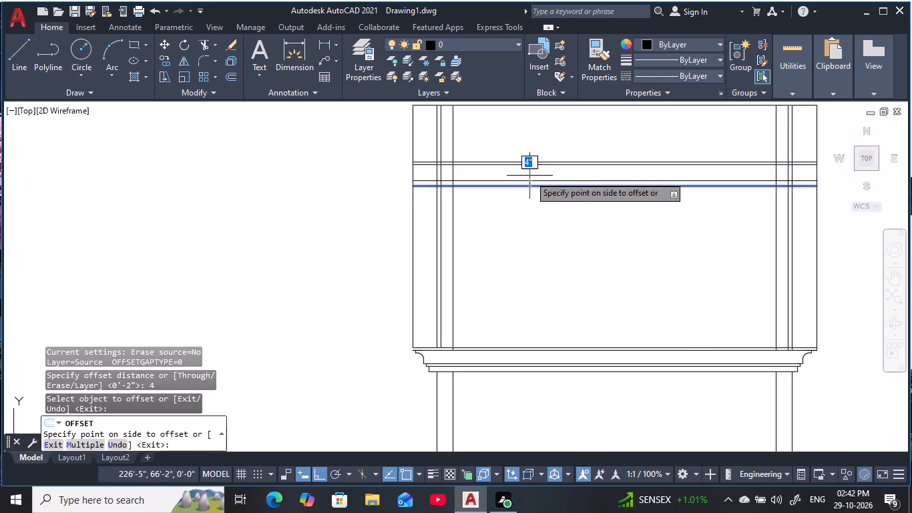
{"action": "left_click", "coordinate": [529, 175]}
{"action": "middle_click_drag", "start_coordinate": [529, 175], "coordinate": [528, 216]}
{"action": "key", "text": "Escape"}
{"action": "key", "text": "Escape"}
{"action": "key", "text": "Escape"}
{"action": "key", "text": "Escape"}
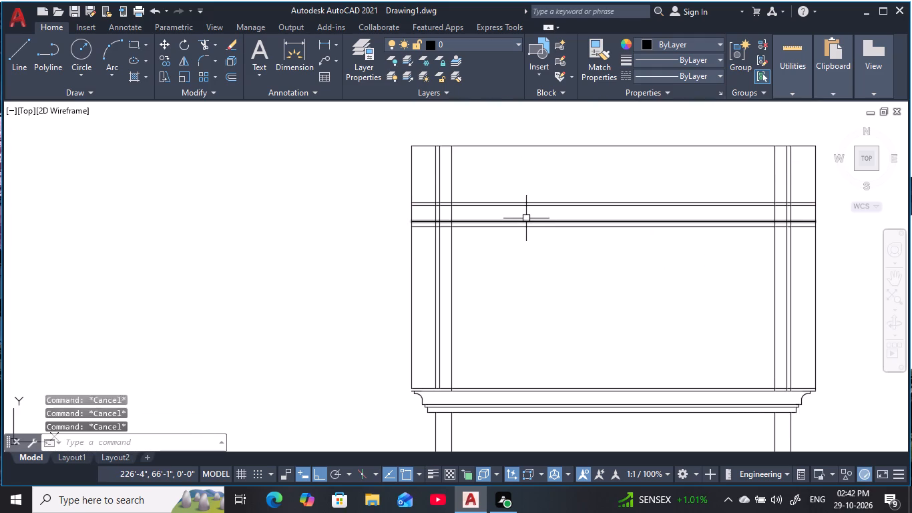
Offset the horizontal line just above the band's lowest line 2" upward.
{"action": "key", "text": "o"}
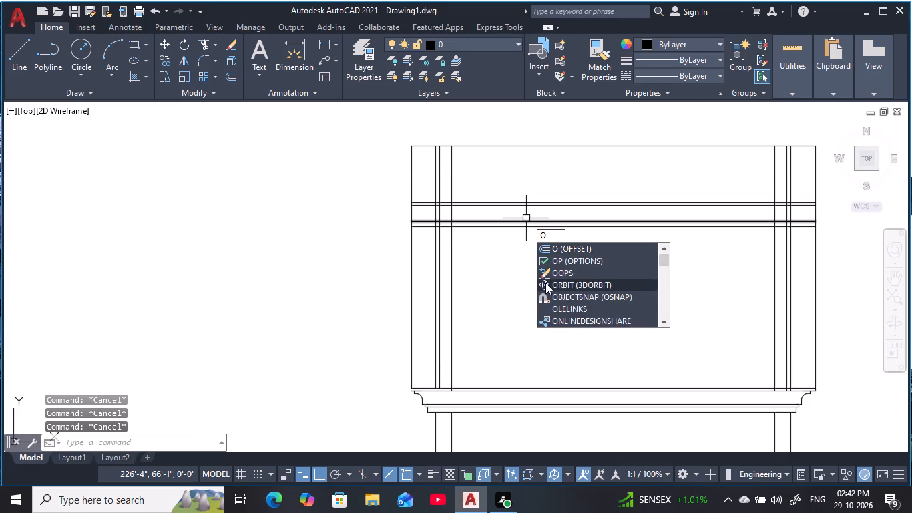
{"action": "scroll", "coordinate": [580, 224], "scroll_direction": "up", "scroll_amount": 2}
{"action": "key", "text": "Escape"}
{"action": "key", "text": "Escape"}
{"action": "key", "text": "Escape"}
{"action": "key", "text": "Escape"}
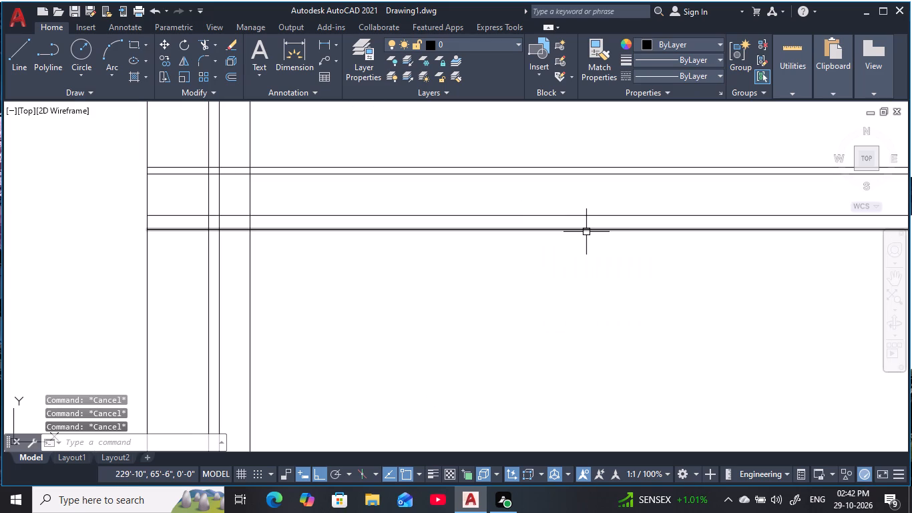
{"action": "key", "text": "Escape"}
{"action": "type", "text": "o 2"}
{"action": "key", "text": "space"}
{"action": "left_click", "coordinate": [581, 211]}
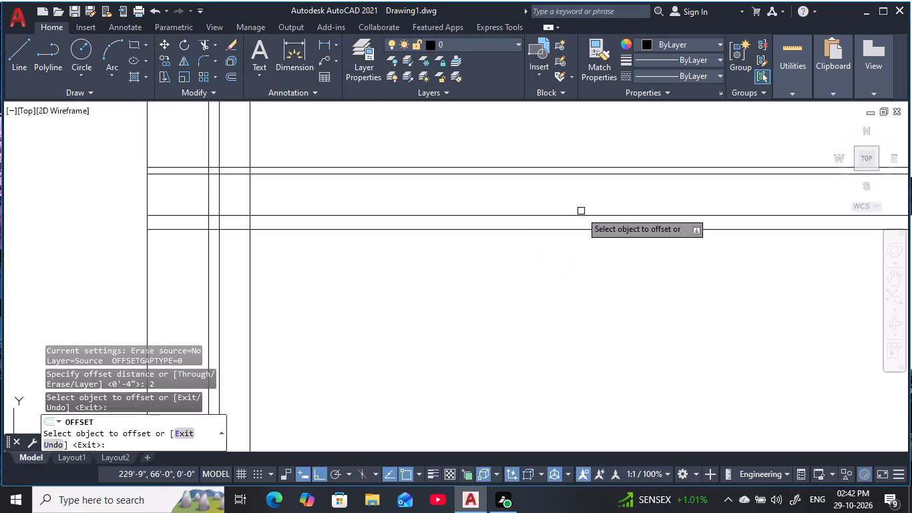
{"action": "left_click", "coordinate": [581, 212]}
{"action": "left_click", "coordinate": [586, 214]}
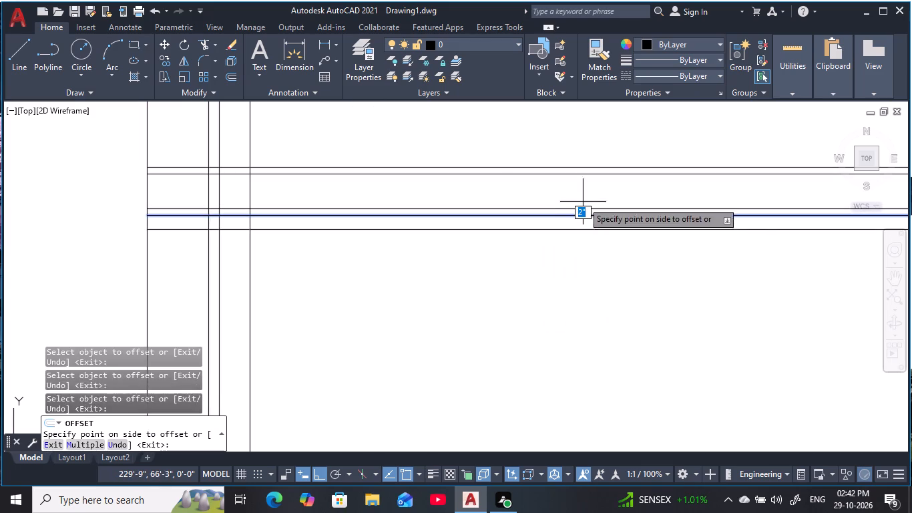
{"action": "left_click", "coordinate": [582, 198]}
{"action": "scroll", "coordinate": [581, 200], "scroll_direction": "down", "scroll_amount": 3}
{"action": "middle_click_drag", "start_coordinate": [537, 285], "coordinate": [540, 277]}
{"action": "key", "text": "Escape"}
{"action": "key", "text": "Escape"}
{"action": "key", "text": "Escape"}
{"action": "key", "text": "Escape"}
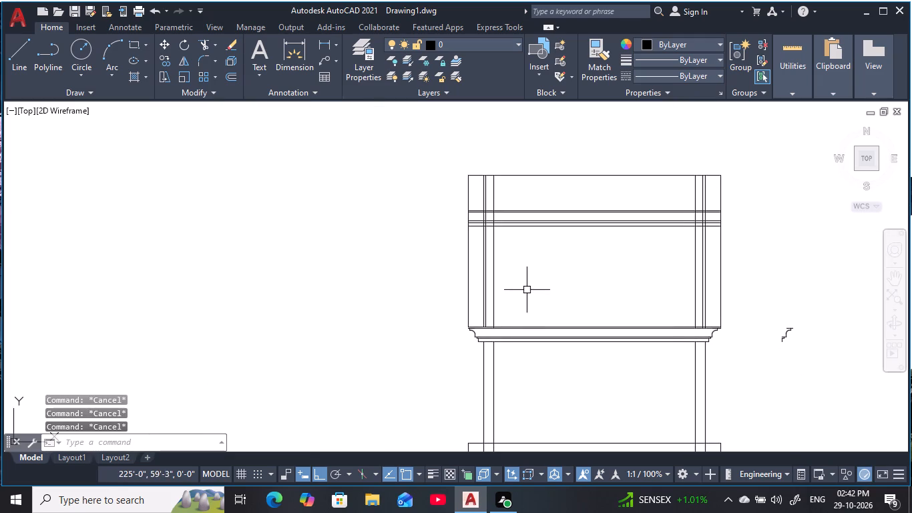
Trim the rectangle's left and right outer edges between the new band's lowest line and the molding below.
{"action": "key", "text": "Escape"}
{"action": "key", "text": "t"}
{"action": "type", "text": "r"}
{"action": "key", "text": "space"}
{"action": "scroll", "coordinate": [472, 287], "scroll_direction": "up", "scroll_amount": 2}
{"action": "left_click_drag", "start_coordinate": [472, 284], "coordinate": [437, 293]}
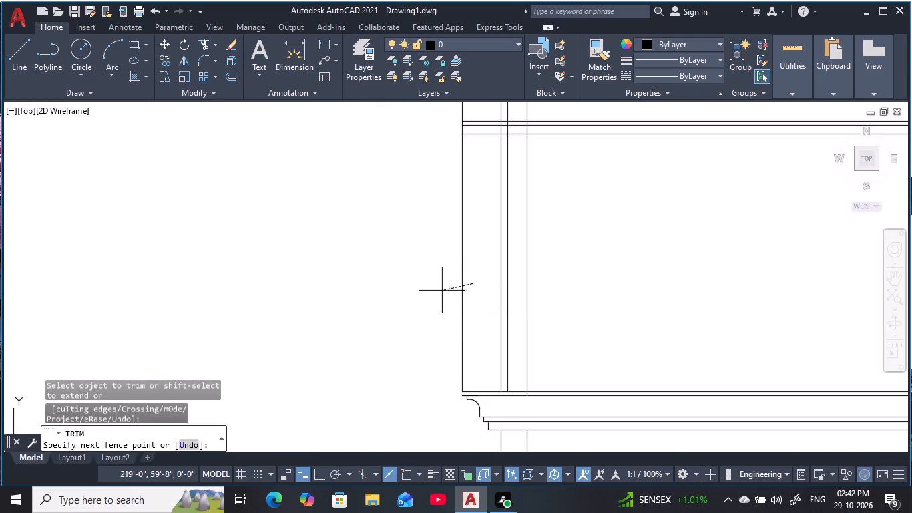
{"action": "left_click_drag", "start_coordinate": [437, 293], "coordinate": [427, 297]}
{"action": "scroll", "coordinate": [654, 264], "scroll_direction": "down", "scroll_amount": 2}
{"action": "middle_click_drag", "start_coordinate": [652, 267], "coordinate": [410, 276]}
{"action": "scroll", "coordinate": [572, 255], "scroll_direction": "up", "scroll_amount": 2}
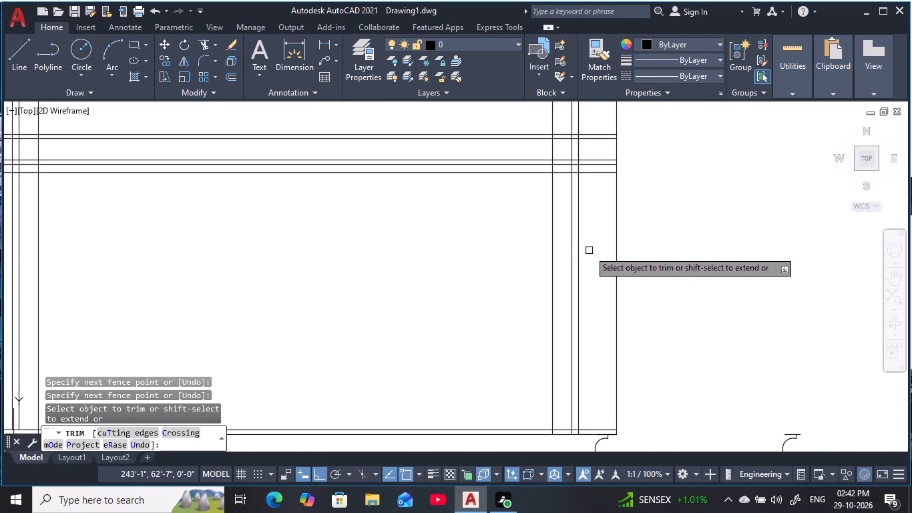
{"action": "left_click_drag", "start_coordinate": [592, 250], "coordinate": [648, 256]}
{"action": "key", "text": "Escape"}
{"action": "key", "text": "Escape"}
{"action": "key", "text": "Escape"}
{"action": "middle_click_drag", "start_coordinate": [478, 248], "coordinate": [495, 275]}
{"action": "key", "text": "Escape"}
{"action": "key", "text": "Escape"}
{"action": "key", "text": "Escape"}
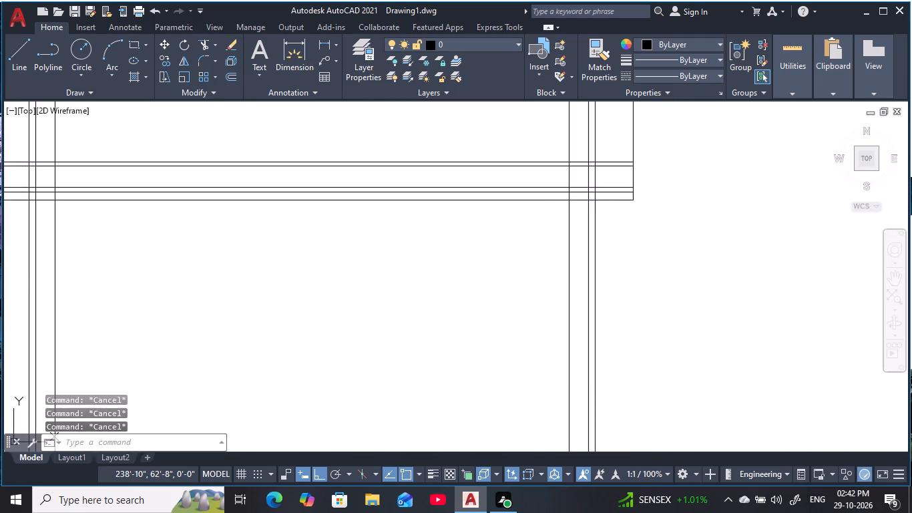
{"action": "key", "text": "Escape"}
{"action": "key", "text": "Escape"}
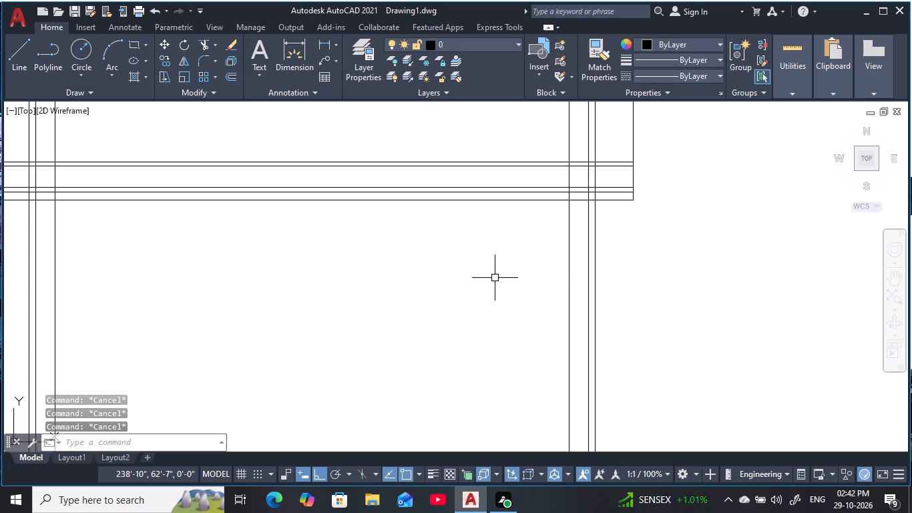
Trim the right outer edge out of the gap between the band's upper pair of lines and its lower lines.
{"action": "type", "text": "tr"}
{"action": "key", "text": "space"}
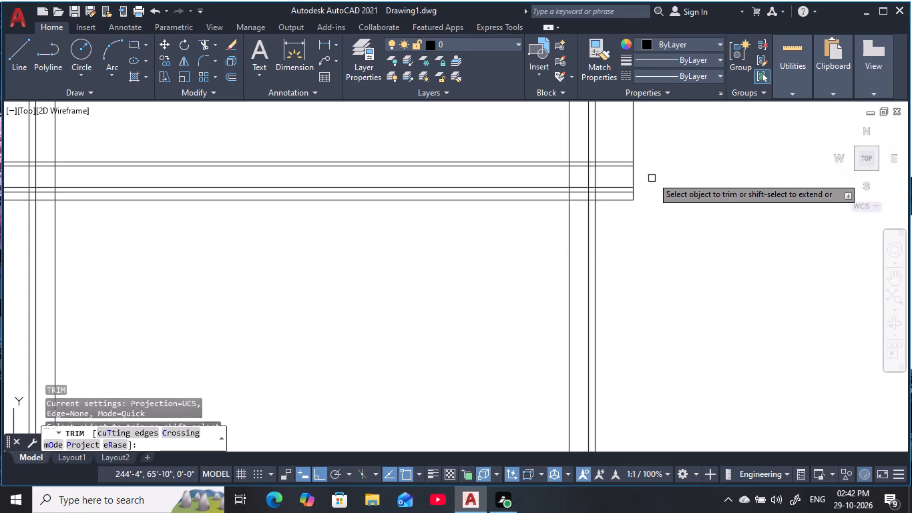
{"action": "scroll", "coordinate": [654, 166], "scroll_direction": "up", "scroll_amount": 1}
{"action": "left_click_drag", "start_coordinate": [605, 181], "coordinate": [679, 178]}
{"action": "key", "text": "Escape"}
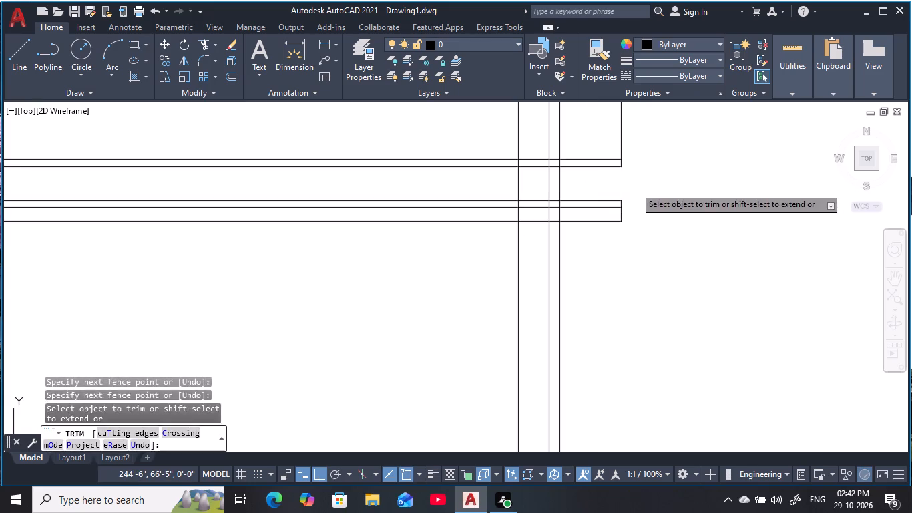
{"action": "key", "text": "Escape"}
{"action": "key", "text": "Escape"}
{"action": "key", "text": "Escape"}
Draw a 2" line inward from the lower right corner of the band's upper pair of lines.
{"action": "type", "text": "l"}
{"action": "key", "text": "space"}
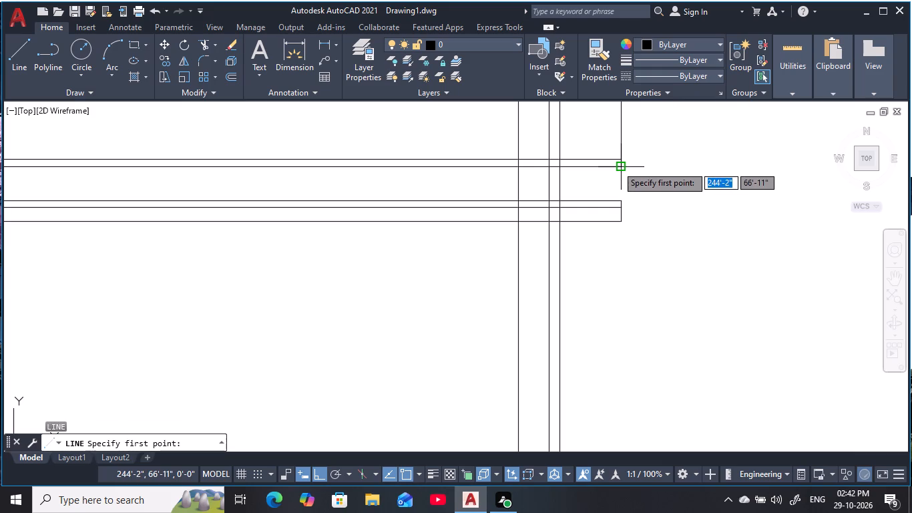
{"action": "left_click", "coordinate": [621, 167]}
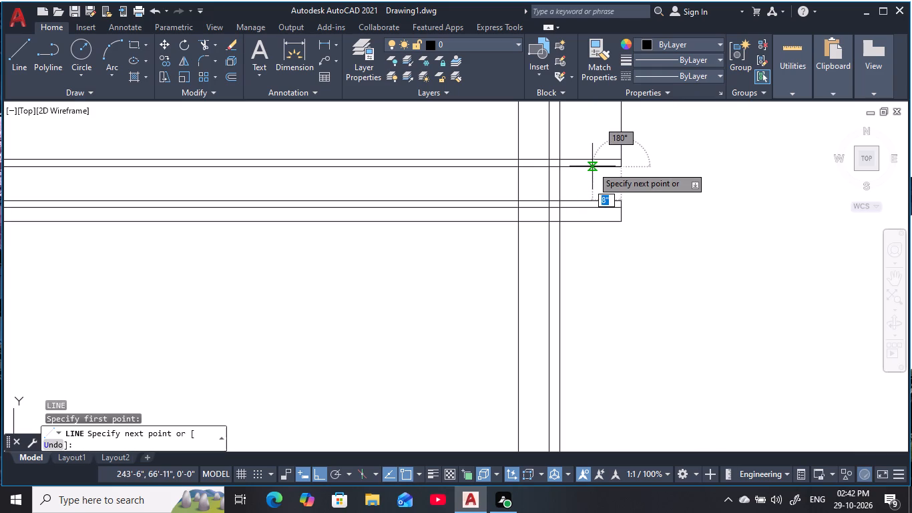
{"action": "type", "text": "2"}
{"action": "key", "text": "space"}
{"action": "key", "text": "space"}
{"action": "key", "text": "Escape"}
{"action": "key", "text": "Escape"}
Trim the left outer edge out of the gap between the band's upper pair of lines and its lower lines.
{"action": "middle_click_drag", "start_coordinate": [419, 178], "coordinate": [584, 182]}
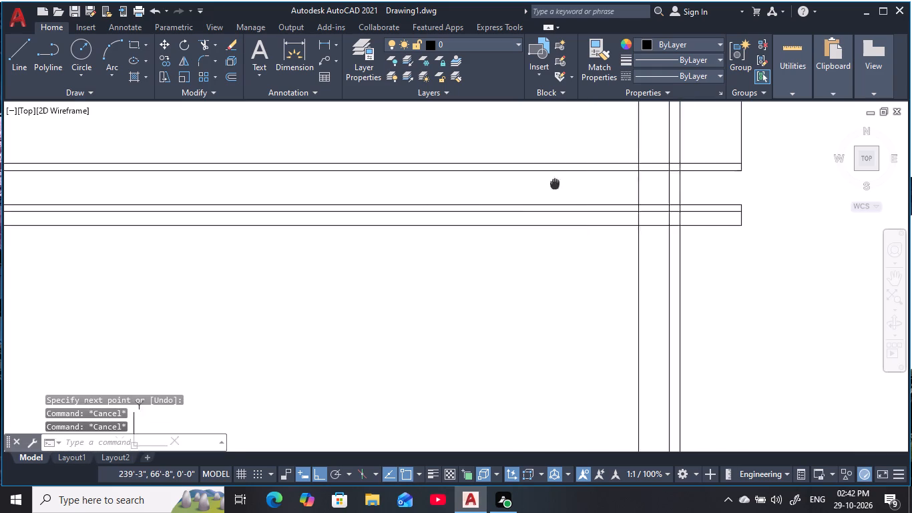
{"action": "middle_click_drag", "start_coordinate": [584, 182], "coordinate": [678, 188]}
{"action": "key", "text": "Escape"}
{"action": "key", "text": "Escape"}
{"action": "middle_click_drag", "start_coordinate": [358, 196], "coordinate": [625, 197]}
{"action": "key", "text": "Escape"}
{"action": "key", "text": "Escape"}
{"action": "middle_click_drag", "start_coordinate": [165, 198], "coordinate": [239, 204]}
{"action": "key", "text": "Escape"}
{"action": "key", "text": "Escape"}
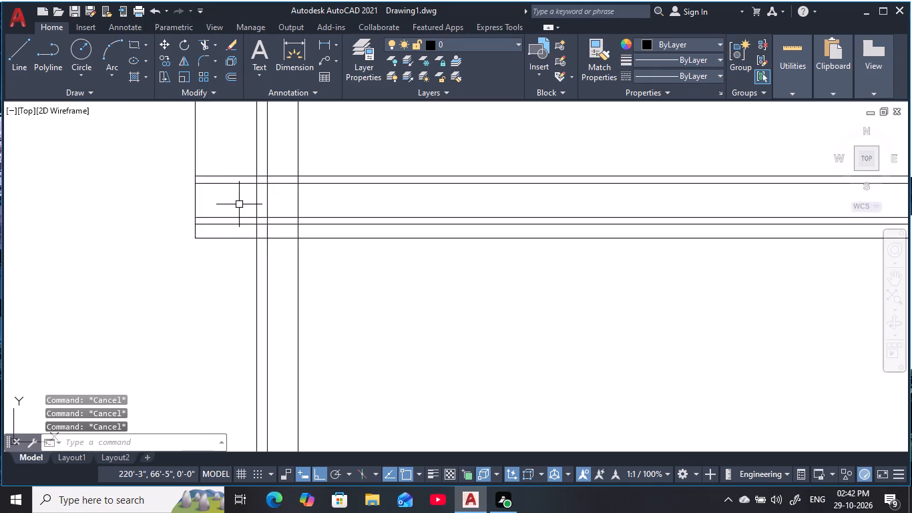
{"action": "type", "text": "tr"}
{"action": "key", "text": "space"}
{"action": "left_click_drag", "start_coordinate": [210, 204], "coordinate": [171, 204]}
{"action": "key", "text": "Escape"}
{"action": "key", "text": "Escape"}
{"action": "key", "text": "Escape"}
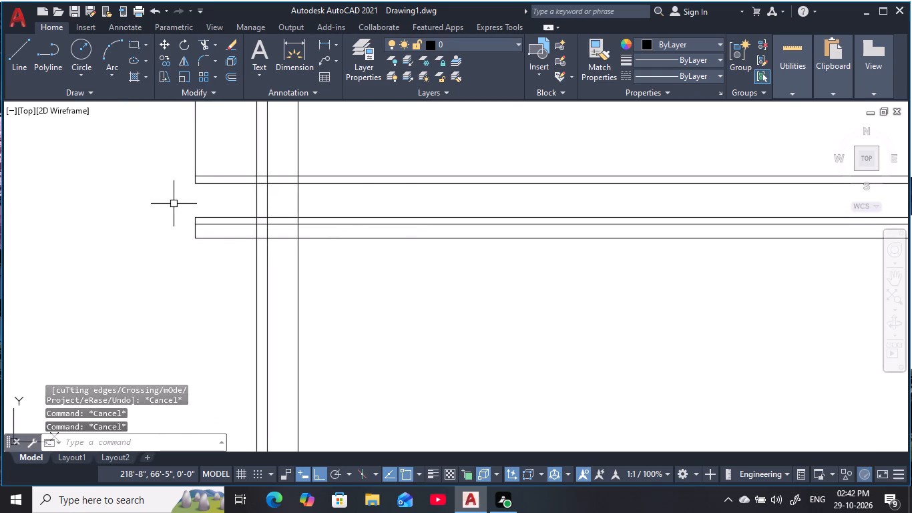
Draw a 2" line inward from the lower left corner of the band's upper pair of lines.
{"action": "key", "text": "Escape"}
{"action": "type", "text": "l"}
{"action": "key", "text": "space"}
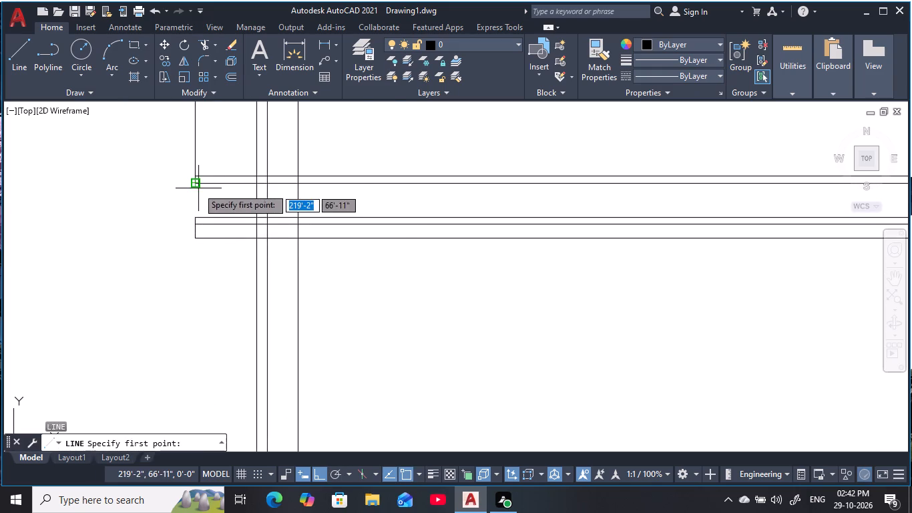
{"action": "left_click", "coordinate": [194, 184]}
{"action": "key", "text": "2"}
{"action": "key", "text": "space"}
{"action": "key", "text": "space"}
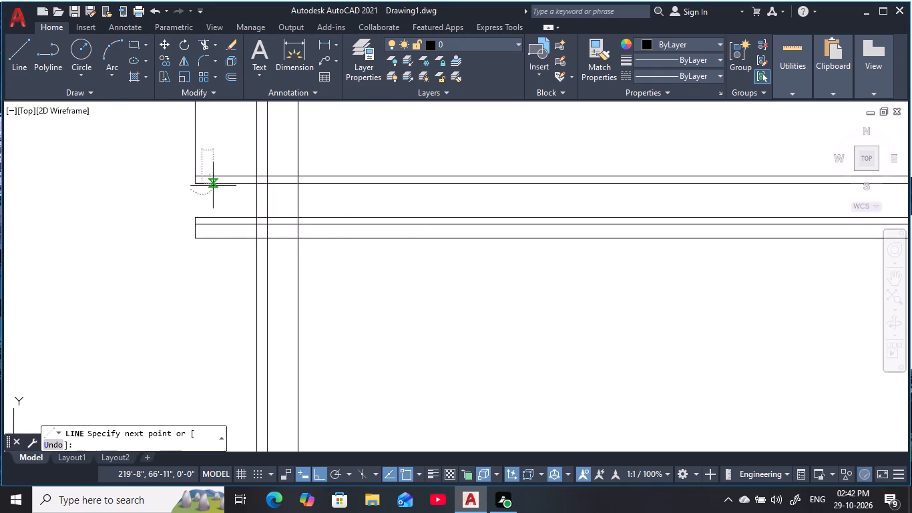
{"action": "key", "text": "Escape"}
{"action": "key", "text": "Escape"}
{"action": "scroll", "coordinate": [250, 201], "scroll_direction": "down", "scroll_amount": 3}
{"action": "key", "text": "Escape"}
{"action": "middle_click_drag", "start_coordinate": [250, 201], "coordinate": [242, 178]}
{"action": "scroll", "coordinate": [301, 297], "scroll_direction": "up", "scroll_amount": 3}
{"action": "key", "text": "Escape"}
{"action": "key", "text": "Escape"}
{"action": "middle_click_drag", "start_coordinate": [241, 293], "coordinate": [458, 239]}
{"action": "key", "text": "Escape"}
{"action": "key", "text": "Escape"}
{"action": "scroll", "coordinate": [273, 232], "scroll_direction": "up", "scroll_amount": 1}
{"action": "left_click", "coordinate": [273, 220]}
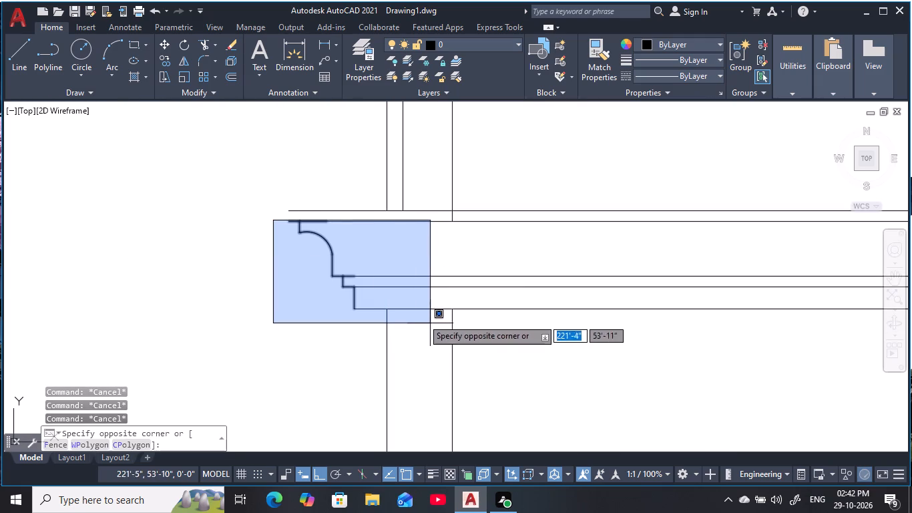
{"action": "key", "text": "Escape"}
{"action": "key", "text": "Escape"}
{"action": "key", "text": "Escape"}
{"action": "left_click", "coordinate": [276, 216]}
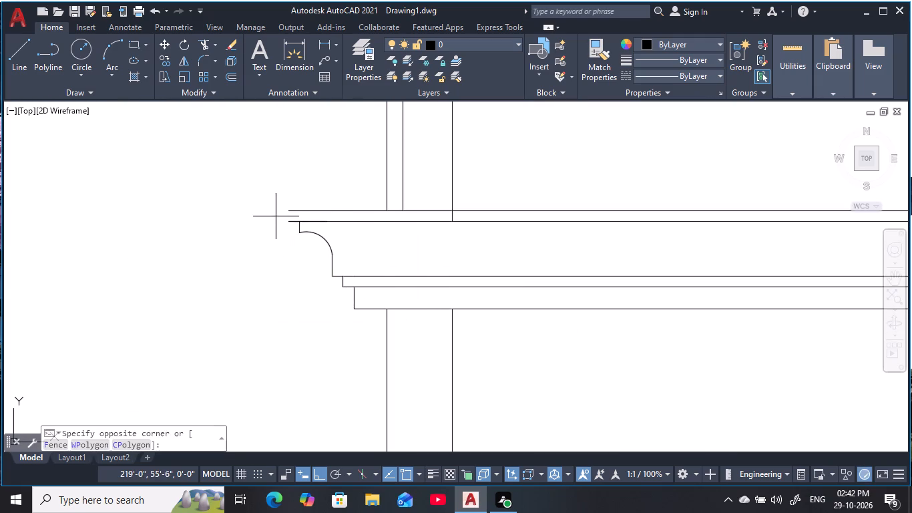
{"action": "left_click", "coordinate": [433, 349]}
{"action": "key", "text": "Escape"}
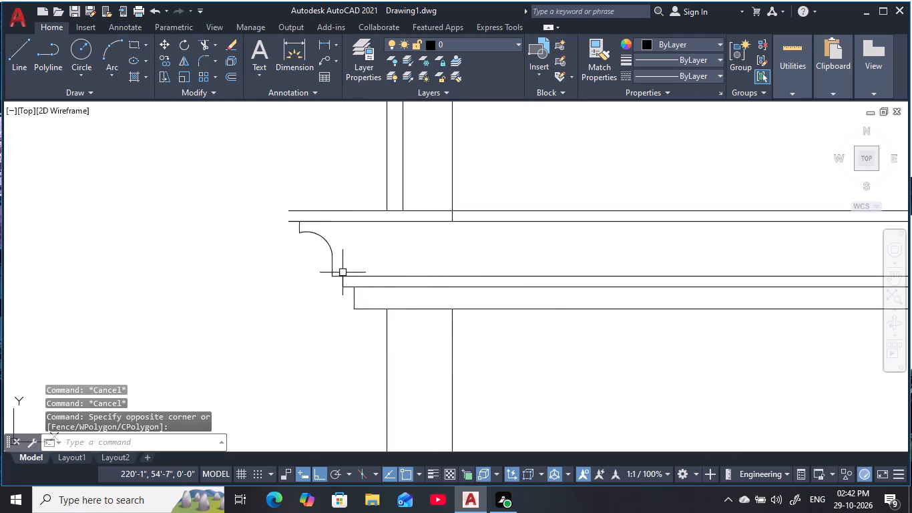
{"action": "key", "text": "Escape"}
Copy the lower band's left molding profile from its top outer corner to the inner end of the upper band's left 2" line.
{"action": "scroll", "coordinate": [325, 240], "scroll_direction": "up", "scroll_amount": 3}
{"action": "key", "text": "Escape"}
{"action": "left_click", "coordinate": [202, 159]}
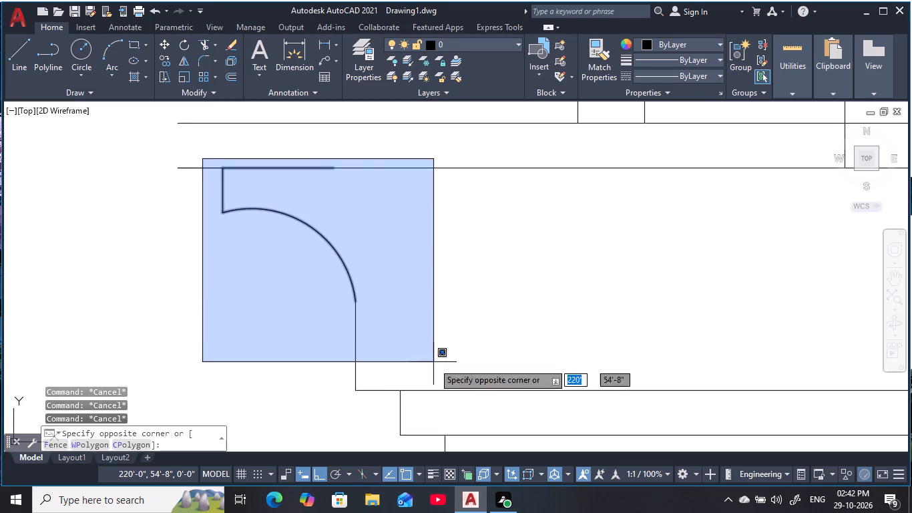
{"action": "middle_click_drag", "start_coordinate": [433, 363], "coordinate": [421, 265]}
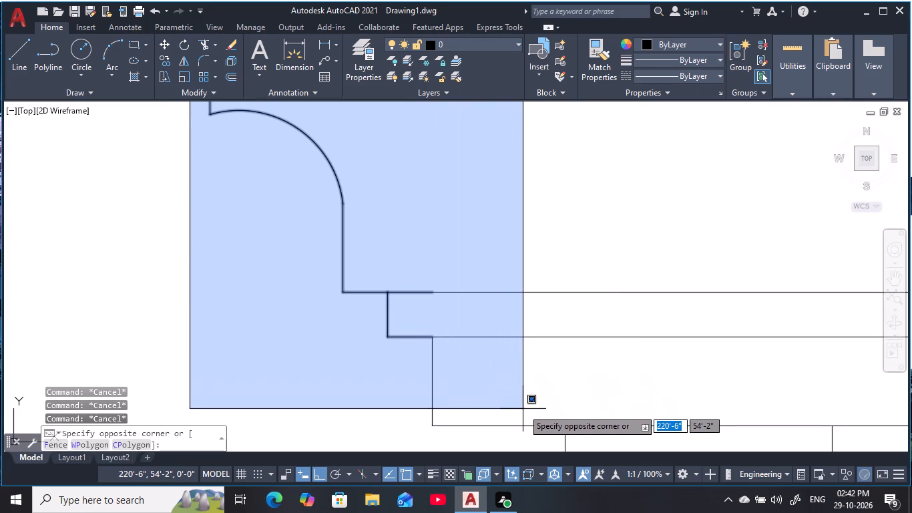
{"action": "middle_click_drag", "start_coordinate": [529, 416], "coordinate": [536, 374]}
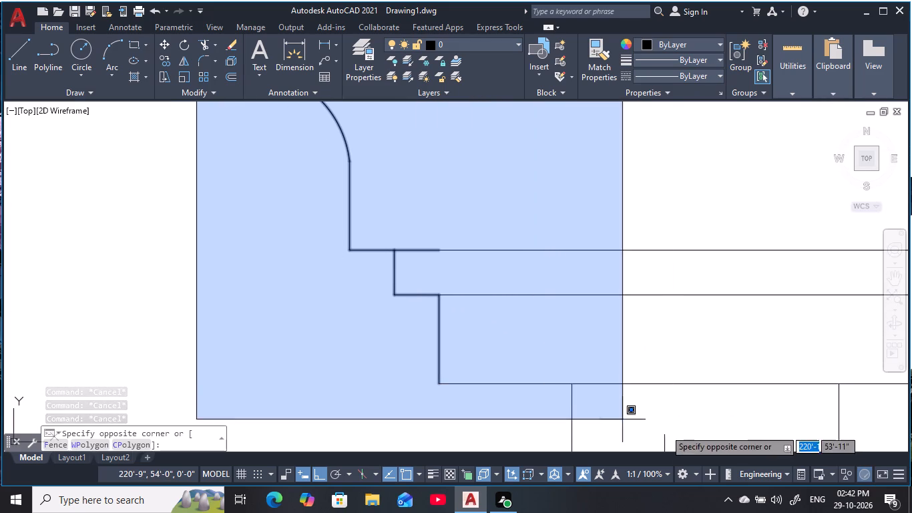
{"action": "left_click", "coordinate": [523, 407]}
{"action": "scroll", "coordinate": [509, 355], "scroll_direction": "down", "scroll_amount": 1}
{"action": "middle_click_drag", "start_coordinate": [507, 352], "coordinate": [513, 361]}
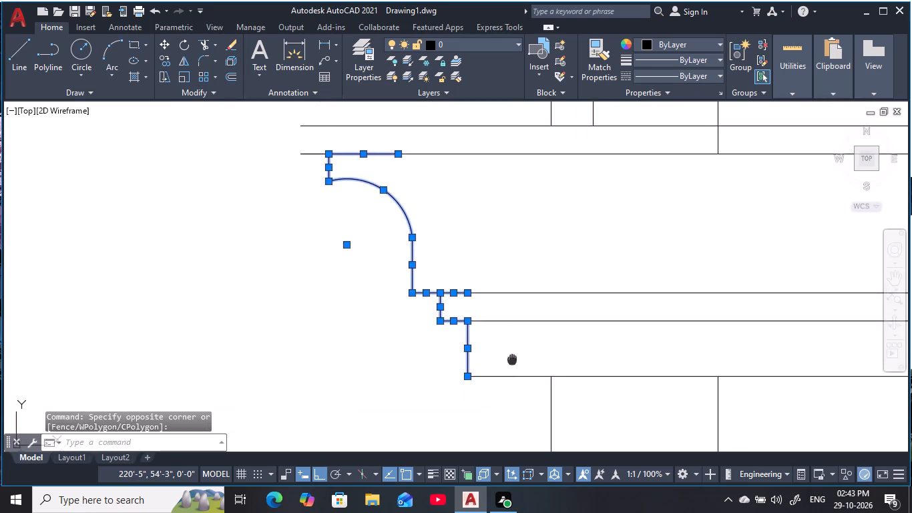
{"action": "middle_click_drag", "start_coordinate": [513, 361], "coordinate": [567, 425]}
{"action": "key", "text": "c"}
{"action": "key", "text": "o"}
{"action": "key", "text": "space"}
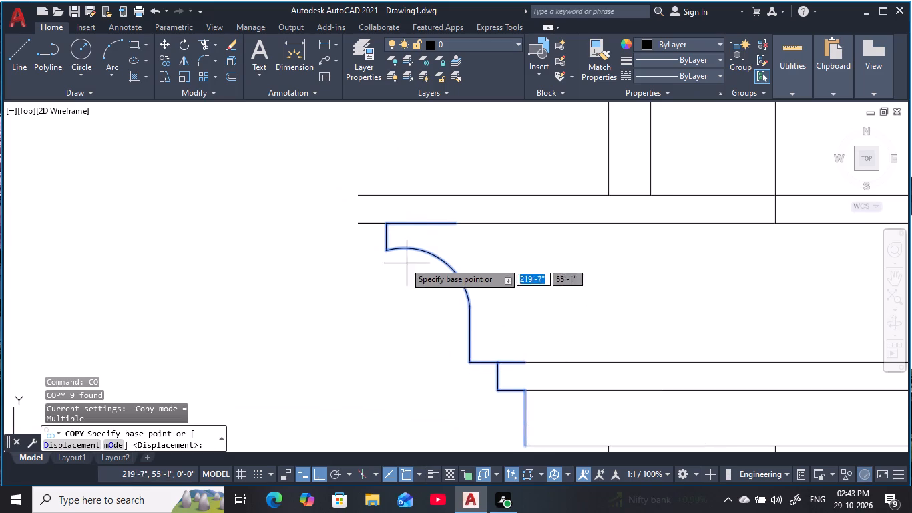
{"action": "left_click", "coordinate": [383, 222]}
{"action": "middle_click_drag", "start_coordinate": [374, 162], "coordinate": [348, 391]}
{"action": "scroll", "coordinate": [350, 392], "scroll_direction": "down", "scroll_amount": 3}
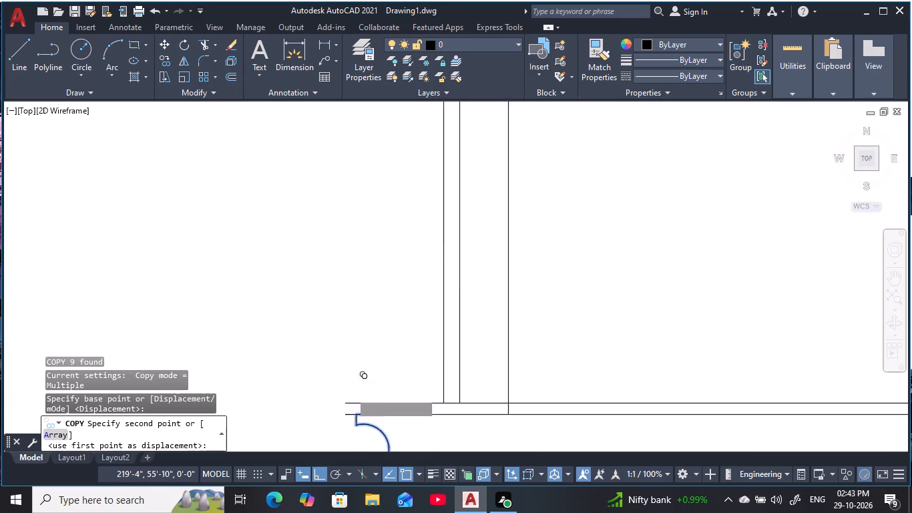
{"action": "middle_click_drag", "start_coordinate": [349, 246], "coordinate": [331, 436]}
{"action": "middle_click_drag", "start_coordinate": [320, 204], "coordinate": [316, 349]}
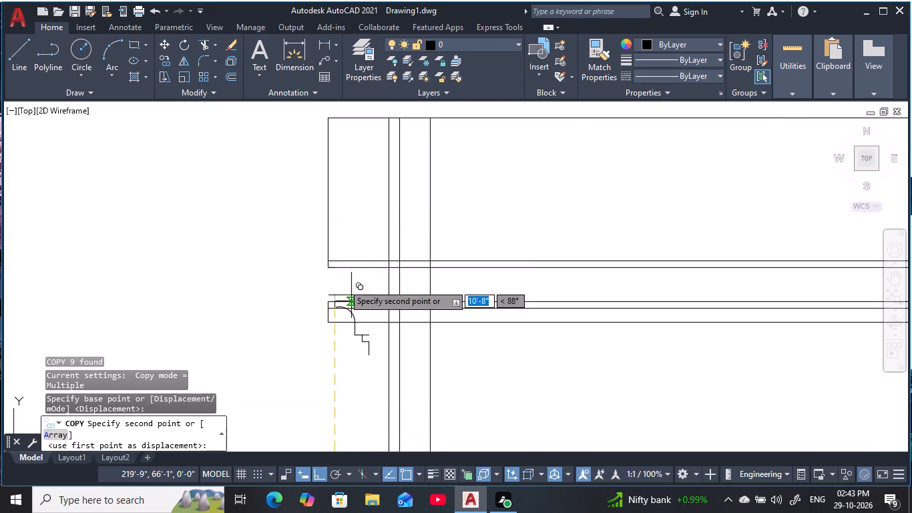
{"action": "scroll", "coordinate": [334, 271], "scroll_direction": "up", "scroll_amount": 4}
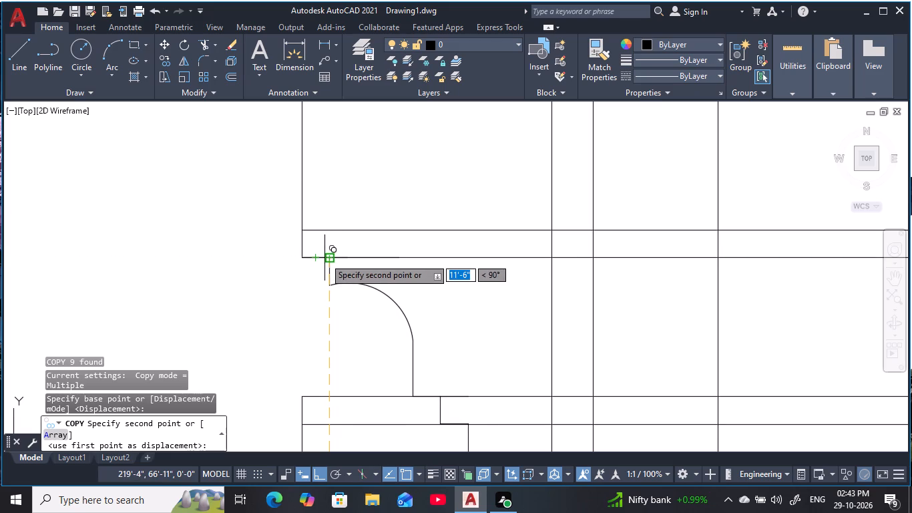
{"action": "left_click", "coordinate": [327, 258]}
{"action": "key", "text": "Escape"}
Trim the upper band's lower lines back to the copied left molding profile and remove the leftover piece of left edge.
{"action": "scroll", "coordinate": [423, 307], "scroll_direction": "down", "scroll_amount": 1}
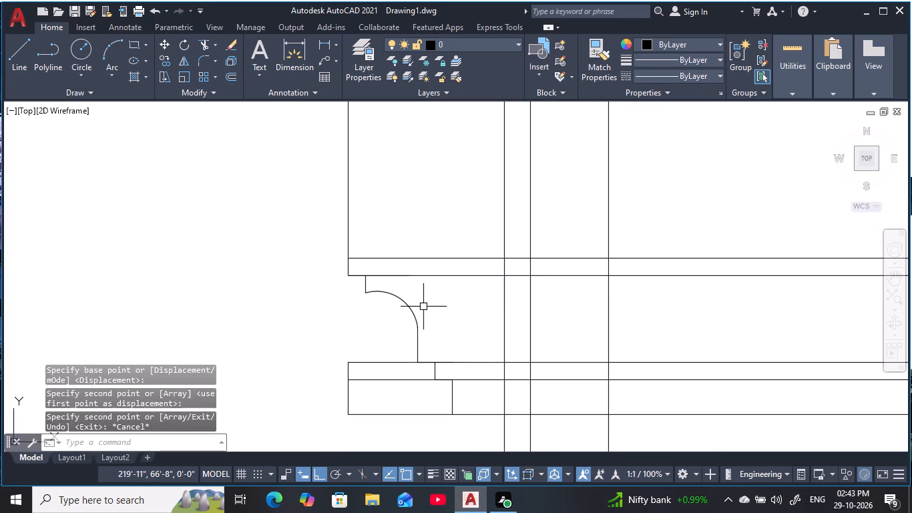
{"action": "middle_click_drag", "start_coordinate": [427, 307], "coordinate": [350, 293]}
{"action": "key", "text": "Escape"}
{"action": "key", "text": "Escape"}
{"action": "type", "text": "tr"}
{"action": "key", "text": "space"}
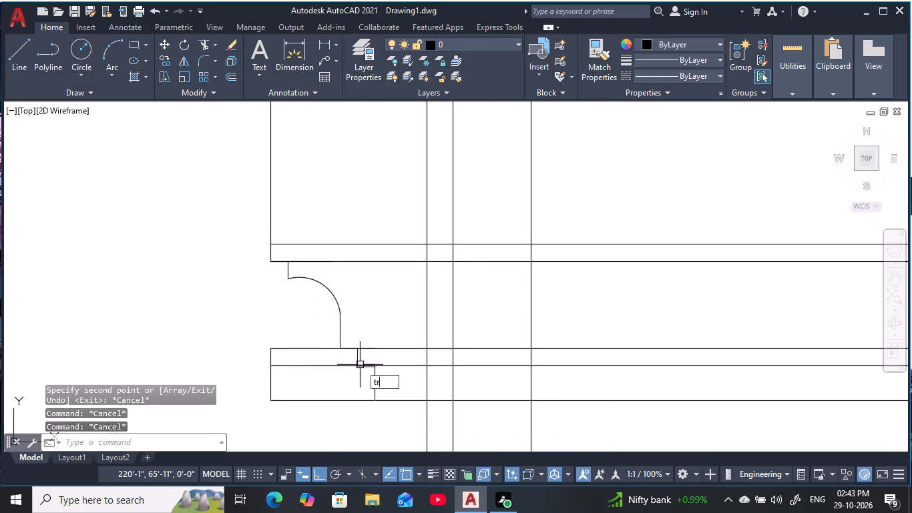
{"action": "left_click_drag", "start_coordinate": [359, 419], "coordinate": [277, 337]}
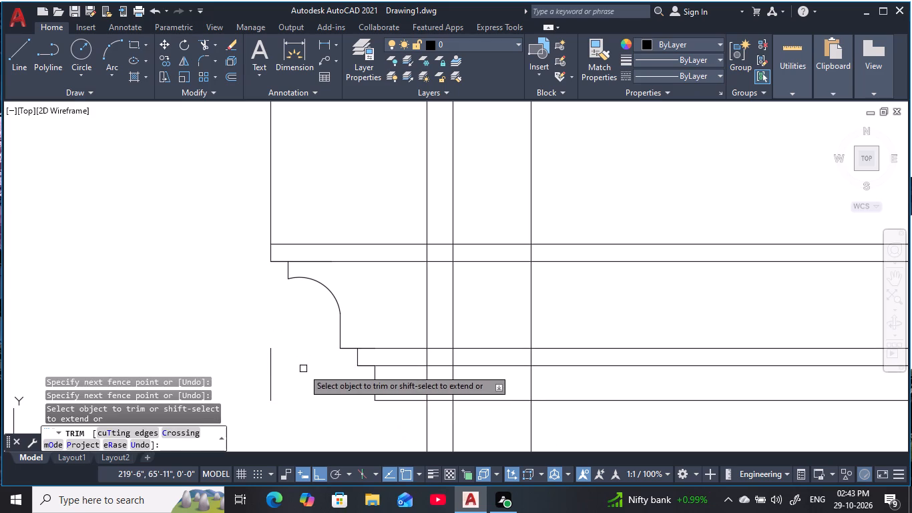
{"action": "left_click_drag", "start_coordinate": [303, 369], "coordinate": [239, 383]}
{"action": "scroll", "coordinate": [316, 362], "scroll_direction": "down", "scroll_amount": 2}
{"action": "middle_click_drag", "start_coordinate": [316, 362], "coordinate": [252, 260]}
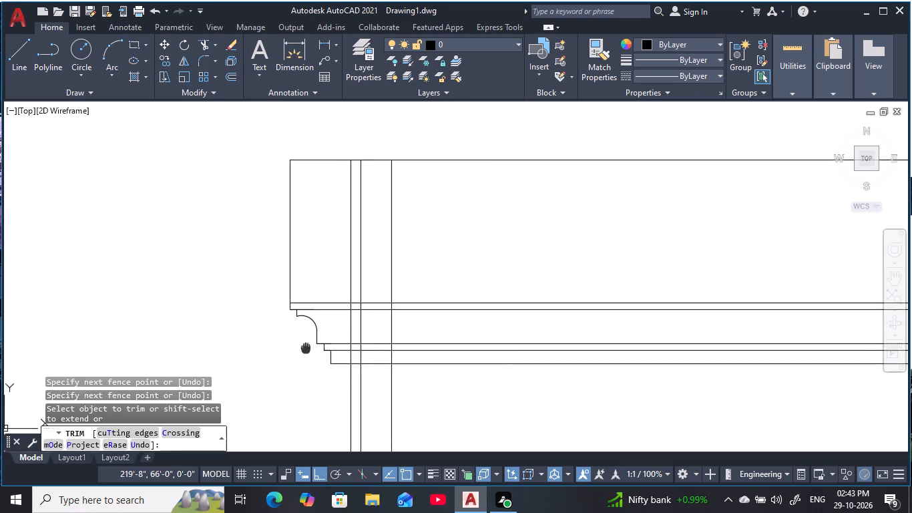
{"action": "middle_click_drag", "start_coordinate": [252, 260], "coordinate": [206, 158]}
{"action": "scroll", "coordinate": [345, 255], "scroll_direction": "down", "scroll_amount": 2}
{"action": "scroll", "coordinate": [446, 279], "scroll_direction": "down", "scroll_amount": 1}
{"action": "middle_click_drag", "start_coordinate": [446, 279], "coordinate": [345, 263]}
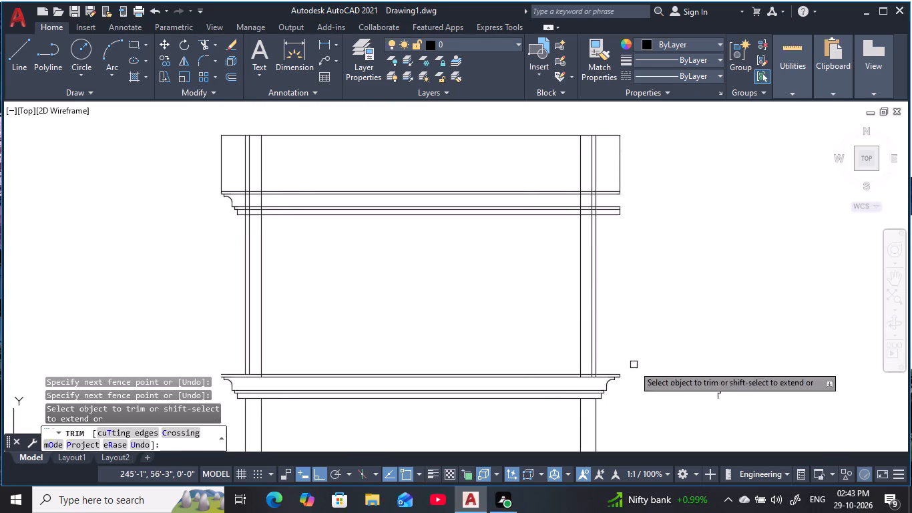
{"action": "middle_click_drag", "start_coordinate": [634, 365], "coordinate": [622, 317]}
{"action": "scroll", "coordinate": [605, 333], "scroll_direction": "up", "scroll_amount": 5}
{"action": "key", "text": "Escape"}
{"action": "key", "text": "Escape"}
{"action": "key", "text": "Escape"}
{"action": "key", "text": "Escape"}
{"action": "key", "text": "Escape"}
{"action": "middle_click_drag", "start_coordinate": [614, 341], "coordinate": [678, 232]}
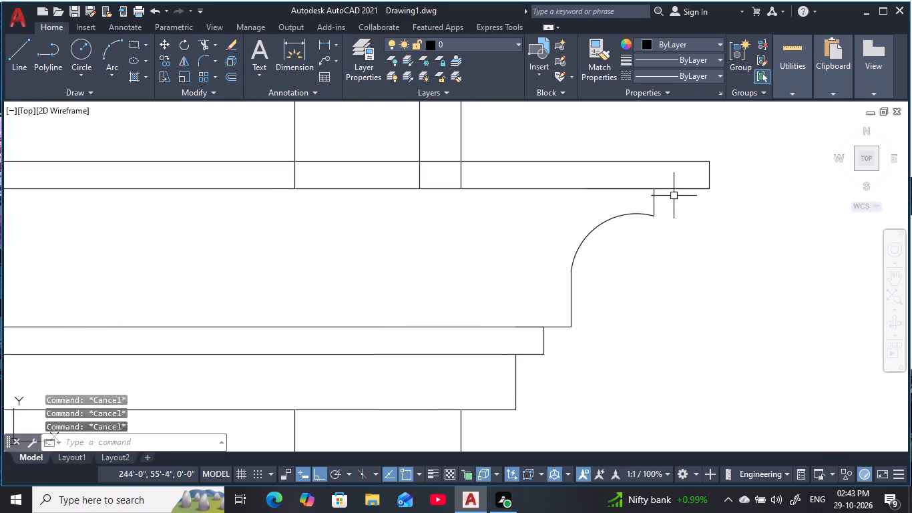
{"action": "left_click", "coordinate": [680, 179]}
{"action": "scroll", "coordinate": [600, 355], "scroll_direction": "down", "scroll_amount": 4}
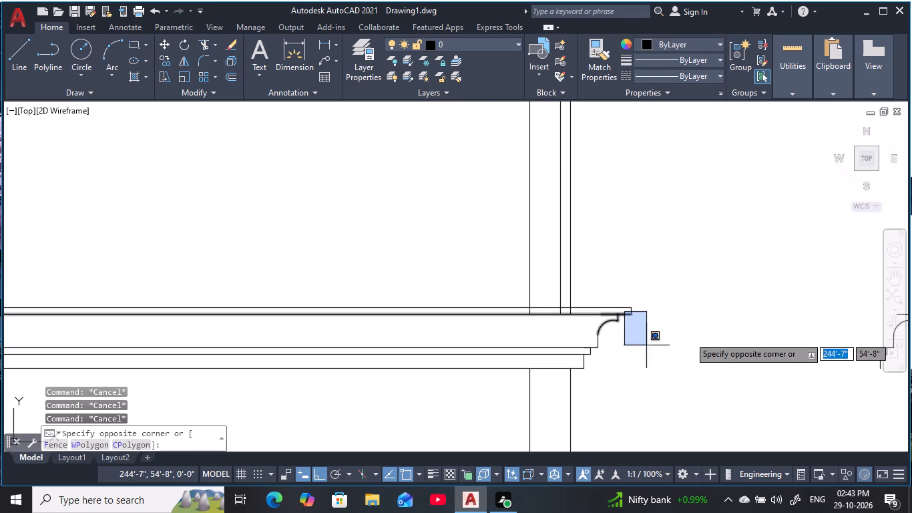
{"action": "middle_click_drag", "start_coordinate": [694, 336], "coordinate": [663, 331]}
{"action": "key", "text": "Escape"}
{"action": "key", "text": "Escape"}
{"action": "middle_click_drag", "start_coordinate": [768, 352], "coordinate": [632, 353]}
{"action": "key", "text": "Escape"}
Copy the spare right-hand molding profile, with Ortho off, from its top corner to the inner end of the upper band's right 2" line.
{"action": "left_click_drag", "start_coordinate": [841, 402], "coordinate": [827, 389]}
{"action": "left_click", "coordinate": [614, 249]}
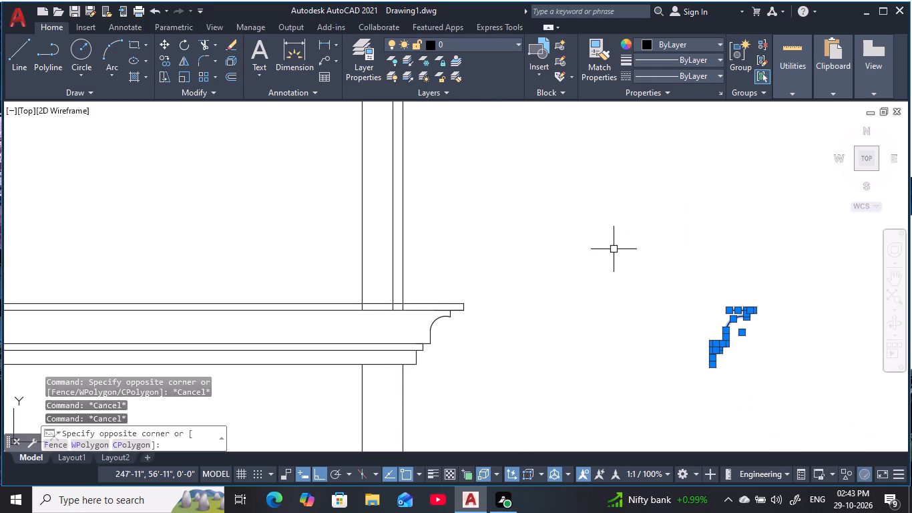
{"action": "type", "text": "co"}
{"action": "key", "text": "space"}
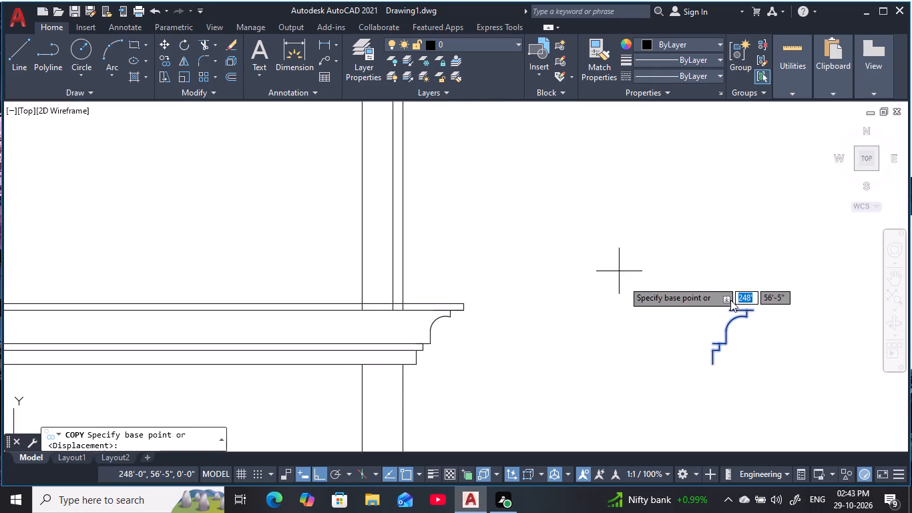
{"action": "scroll", "coordinate": [795, 296], "scroll_direction": "up", "scroll_amount": 4}
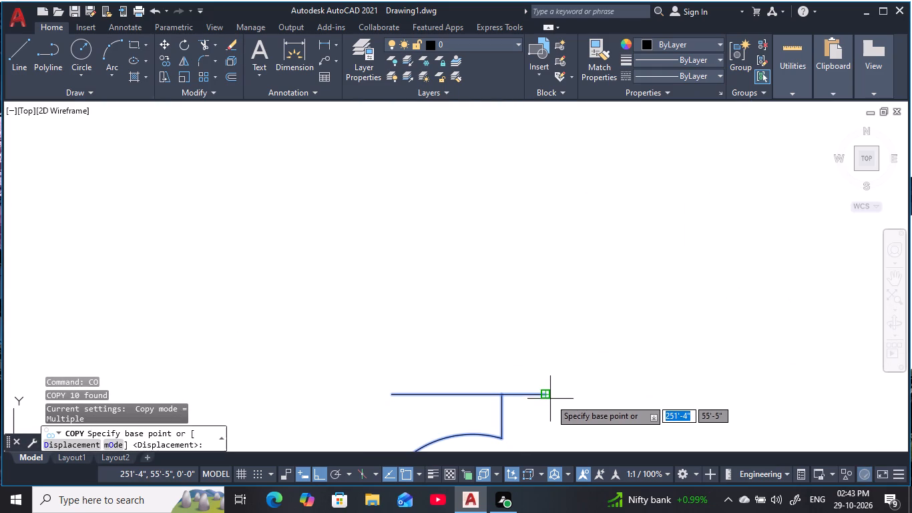
{"action": "left_click", "coordinate": [503, 395]}
{"action": "scroll", "coordinate": [494, 336], "scroll_direction": "down", "scroll_amount": 4}
{"action": "middle_click_drag", "start_coordinate": [491, 327], "coordinate": [756, 325]}
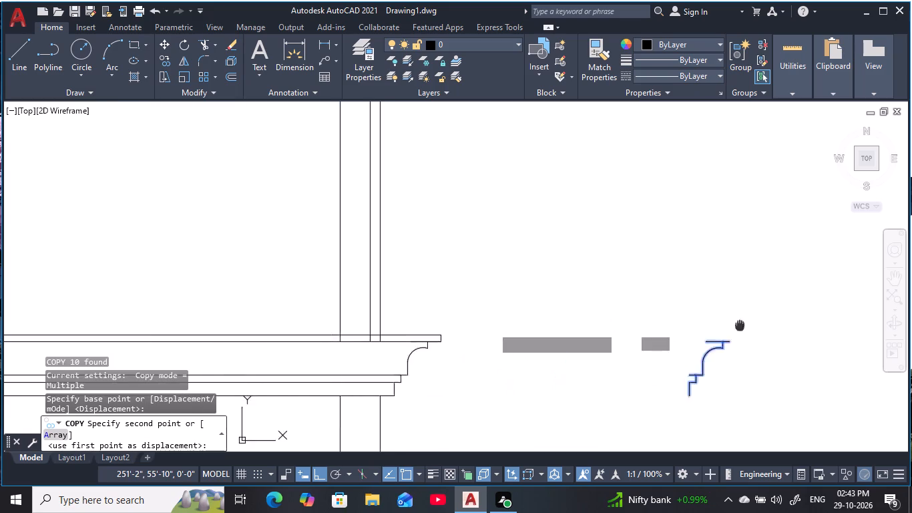
{"action": "middle_click_drag", "start_coordinate": [756, 325], "coordinate": [774, 325]}
{"action": "key", "text": "F8"}
{"action": "middle_click_drag", "start_coordinate": [487, 225], "coordinate": [562, 425]}
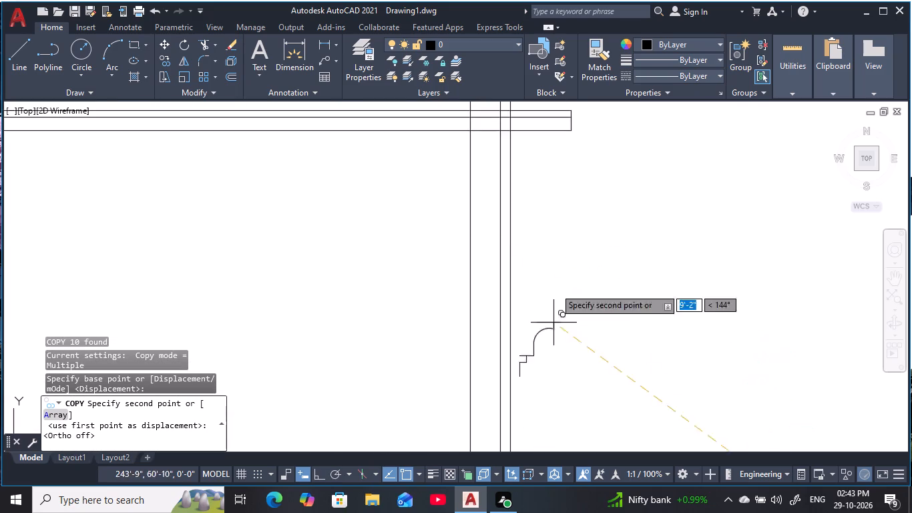
{"action": "middle_click_drag", "start_coordinate": [567, 192], "coordinate": [563, 328]}
{"action": "scroll", "coordinate": [535, 227], "scroll_direction": "up", "scroll_amount": 4}
{"action": "middle_click_drag", "start_coordinate": [555, 228], "coordinate": [444, 268]}
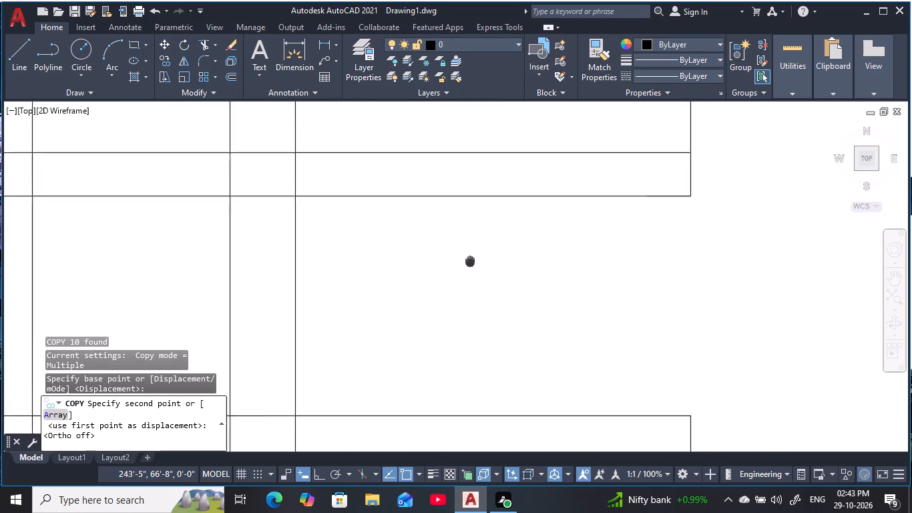
{"action": "middle_click_drag", "start_coordinate": [444, 268], "coordinate": [414, 275]}
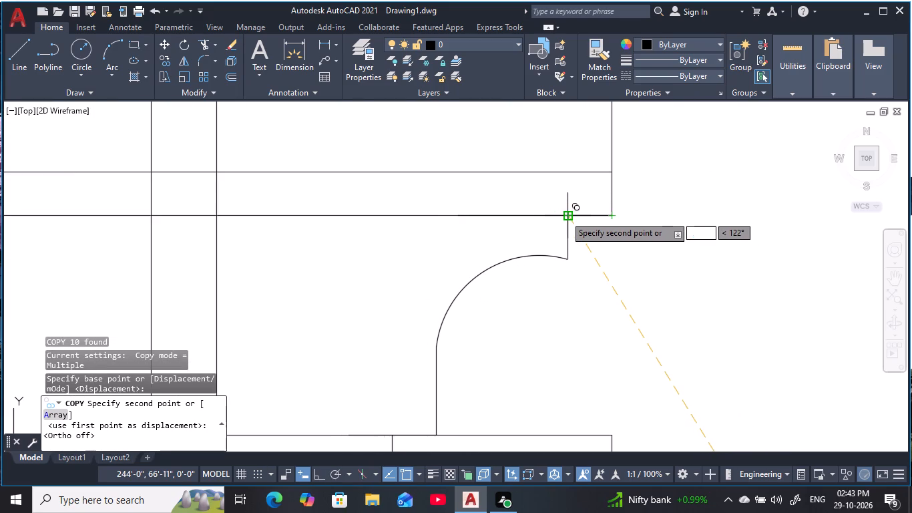
{"action": "left_click", "coordinate": [565, 216]}
{"action": "key", "text": "Escape"}
Trim the upper band's lower lines back to the copied right molding profile and remove the leftover piece of right edge.
{"action": "scroll", "coordinate": [598, 265], "scroll_direction": "down", "scroll_amount": 2}
{"action": "key", "text": "Escape"}
{"action": "key", "text": "Escape"}
{"action": "scroll", "coordinate": [598, 275], "scroll_direction": "down", "scroll_amount": 1}
{"action": "key", "text": "Escape"}
{"action": "middle_click_drag", "start_coordinate": [600, 276], "coordinate": [602, 275]}
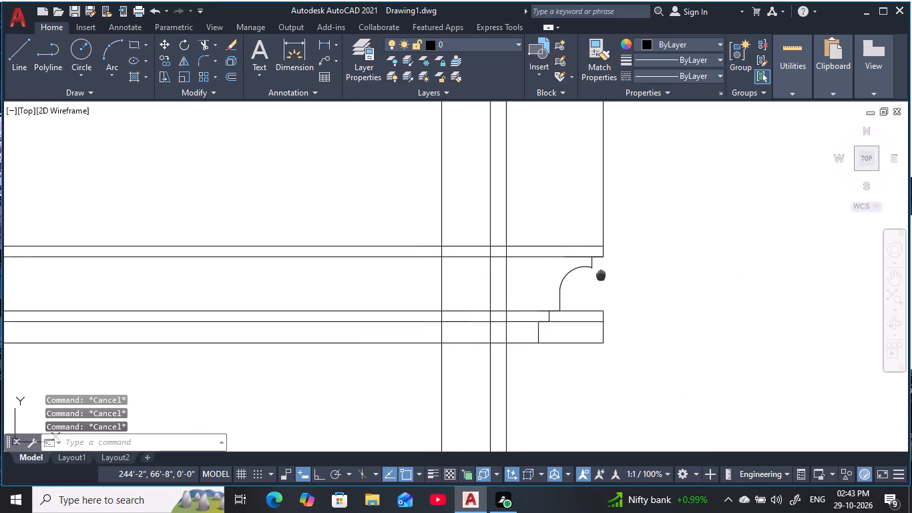
{"action": "middle_click_drag", "start_coordinate": [602, 275], "coordinate": [606, 258]}
{"action": "key", "text": "Escape"}
{"action": "type", "text": "tr"}
{"action": "key", "text": "space"}
{"action": "left_click_drag", "start_coordinate": [596, 281], "coordinate": [572, 375]}
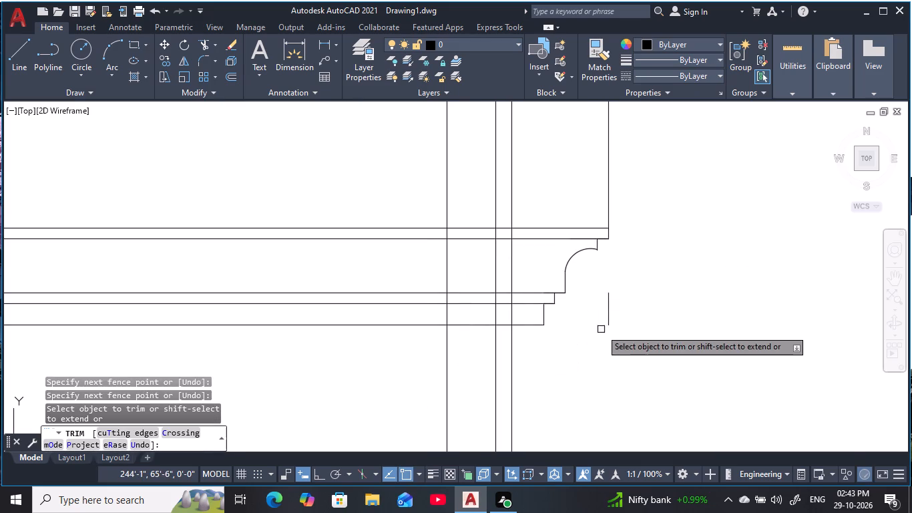
{"action": "left_click", "coordinate": [606, 314]}
{"action": "middle_click_drag", "start_coordinate": [603, 293], "coordinate": [629, 328]}
{"action": "scroll", "coordinate": [628, 279], "scroll_direction": "up", "scroll_amount": 2}
{"action": "key", "text": "Escape"}
{"action": "key", "text": "Escape"}
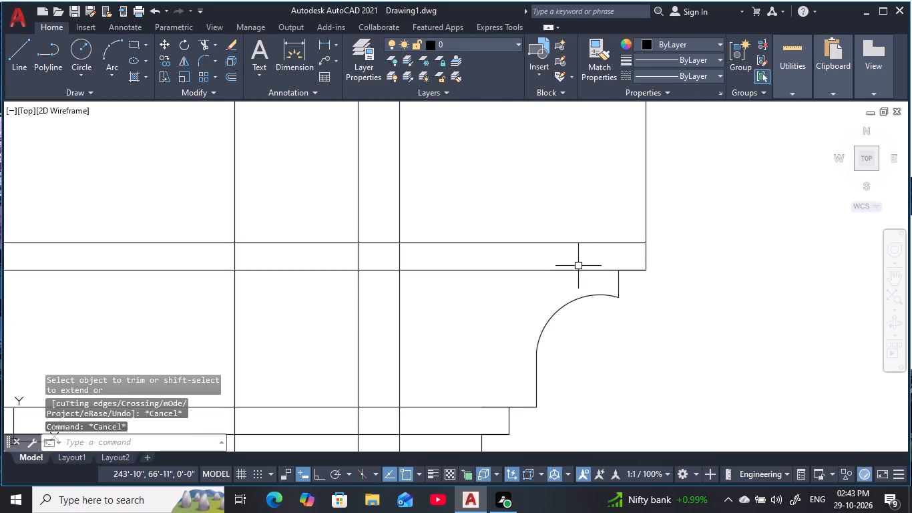
Erase the two short lines overlapping the band line along the top of the upper band's right molding profile.
{"action": "left_click", "coordinate": [586, 272]}
{"action": "type", "text": "e"}
{"action": "key", "text": "space"}
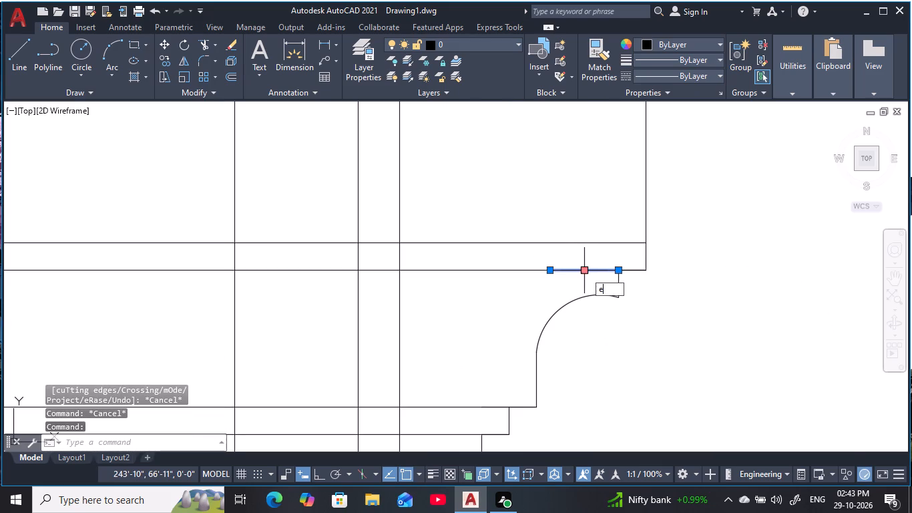
{"action": "left_click", "coordinate": [636, 271]}
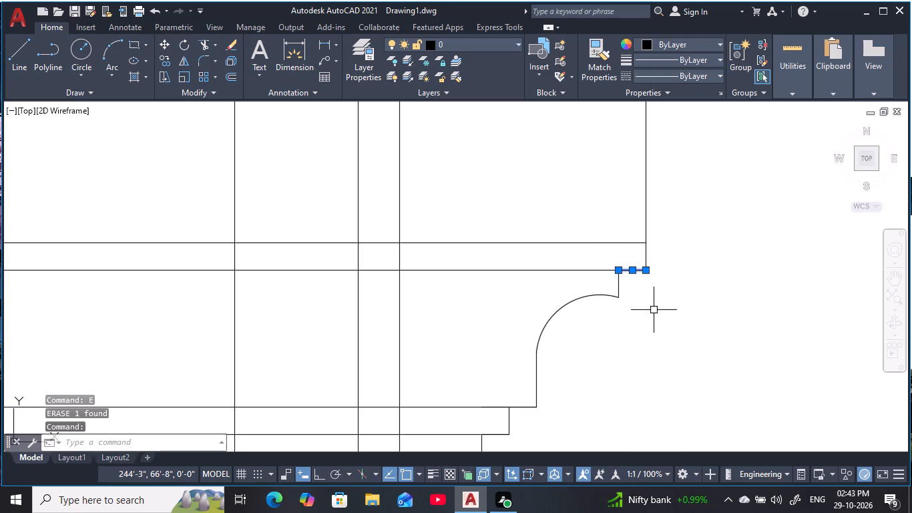
{"action": "type", "text": "e"}
{"action": "key", "text": "space"}
Erase the two short lines overlapping the band line at the upper step of the right molding profile.
{"action": "scroll", "coordinate": [648, 316], "scroll_direction": "down", "scroll_amount": 1}
{"action": "middle_click_drag", "start_coordinate": [649, 316], "coordinate": [680, 266]}
{"action": "scroll", "coordinate": [604, 315], "scroll_direction": "up", "scroll_amount": 3}
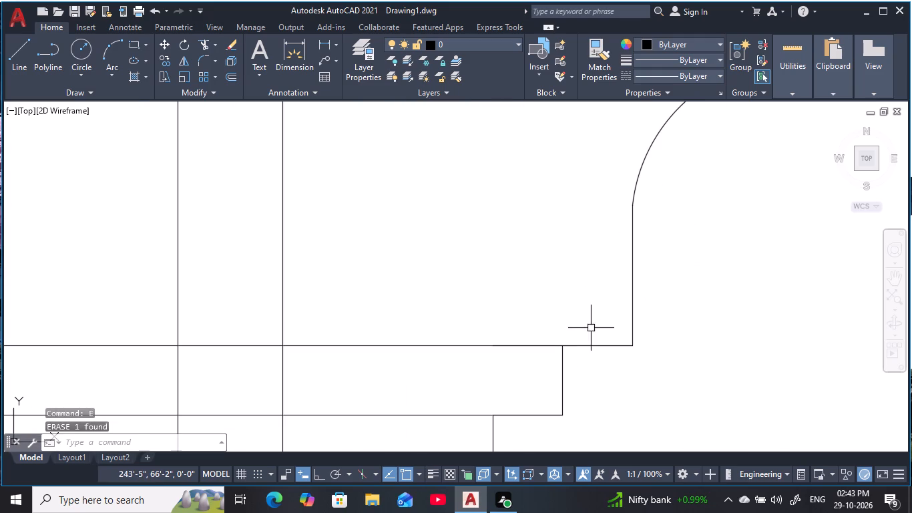
{"action": "left_click", "coordinate": [552, 347]}
{"action": "type", "text": "e"}
{"action": "key", "text": "space"}
{"action": "left_click", "coordinate": [605, 346]}
{"action": "key", "text": "e"}
{"action": "key", "text": "space"}
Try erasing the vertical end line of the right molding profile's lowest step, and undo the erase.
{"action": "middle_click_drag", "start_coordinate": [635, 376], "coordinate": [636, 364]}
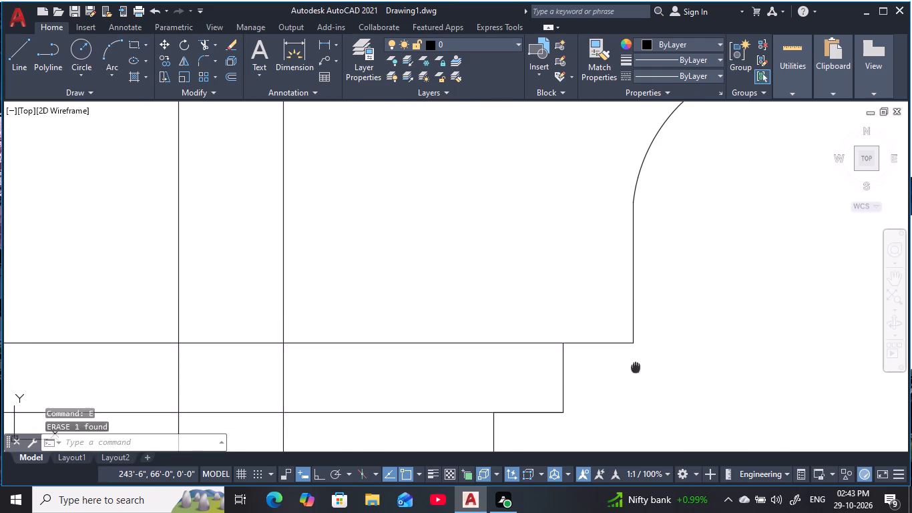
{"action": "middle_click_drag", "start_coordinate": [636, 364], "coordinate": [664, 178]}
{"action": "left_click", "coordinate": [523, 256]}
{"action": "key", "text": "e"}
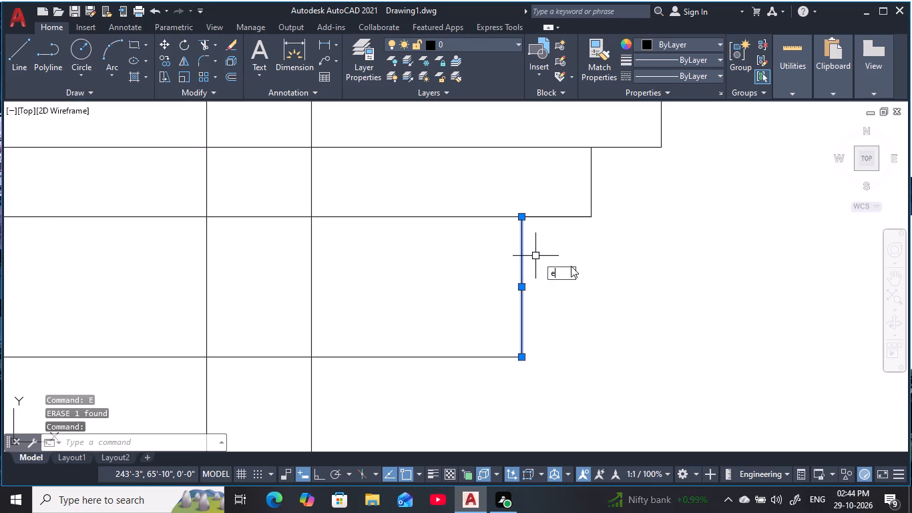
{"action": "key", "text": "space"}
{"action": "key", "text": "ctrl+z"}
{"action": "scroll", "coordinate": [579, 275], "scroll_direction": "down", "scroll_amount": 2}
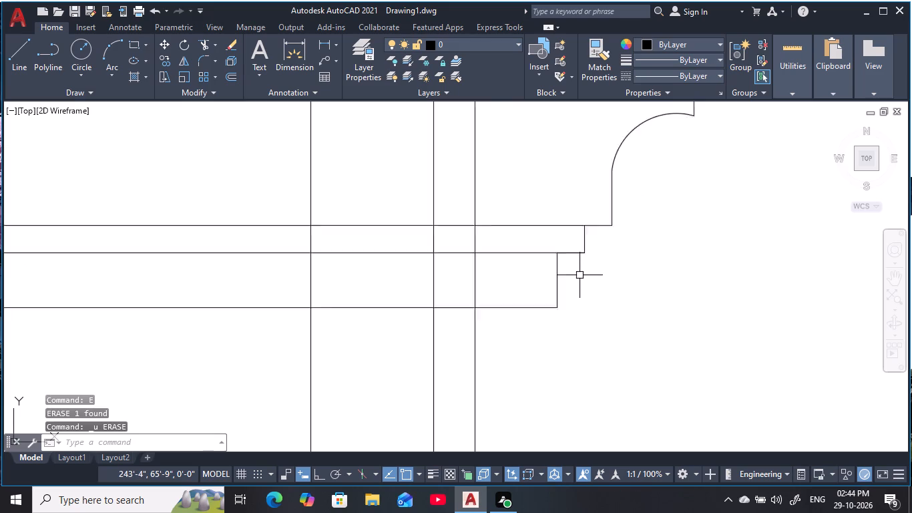
Erase the short line overlapping the band line along the top of the upper band's left molding profile.
{"action": "scroll", "coordinate": [580, 275], "scroll_direction": "down", "scroll_amount": 1}
{"action": "middle_click_drag", "start_coordinate": [585, 273], "coordinate": [610, 339]}
{"action": "scroll", "coordinate": [456, 291], "scroll_direction": "down", "scroll_amount": 2}
{"action": "middle_click_drag", "start_coordinate": [459, 292], "coordinate": [750, 293]}
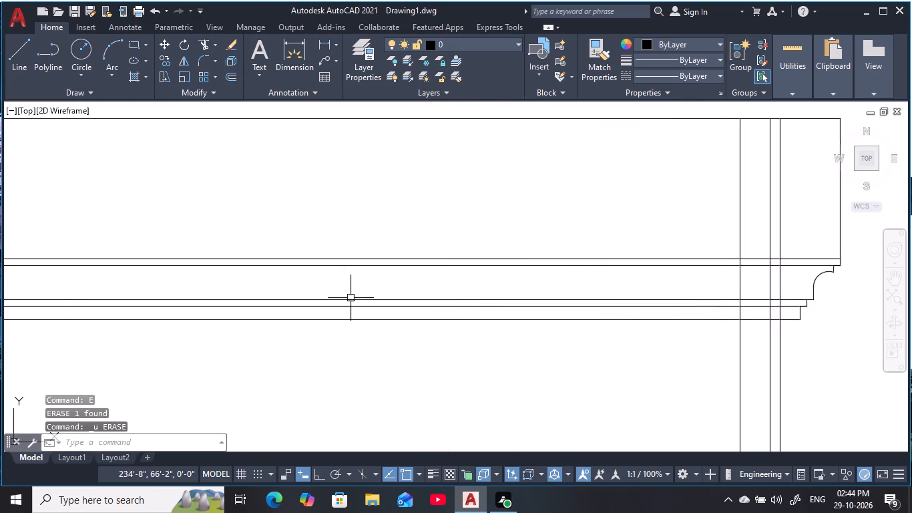
{"action": "middle_click_drag", "start_coordinate": [54, 295], "coordinate": [401, 271]}
{"action": "scroll", "coordinate": [196, 250], "scroll_direction": "up", "scroll_amount": 3}
{"action": "left_click", "coordinate": [178, 212]}
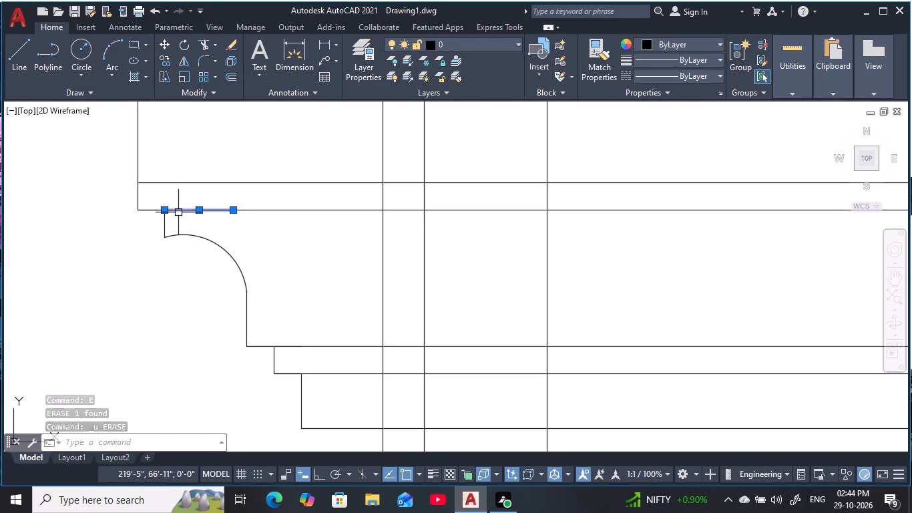
{"action": "type", "text": "e"}
{"action": "key", "text": "space"}
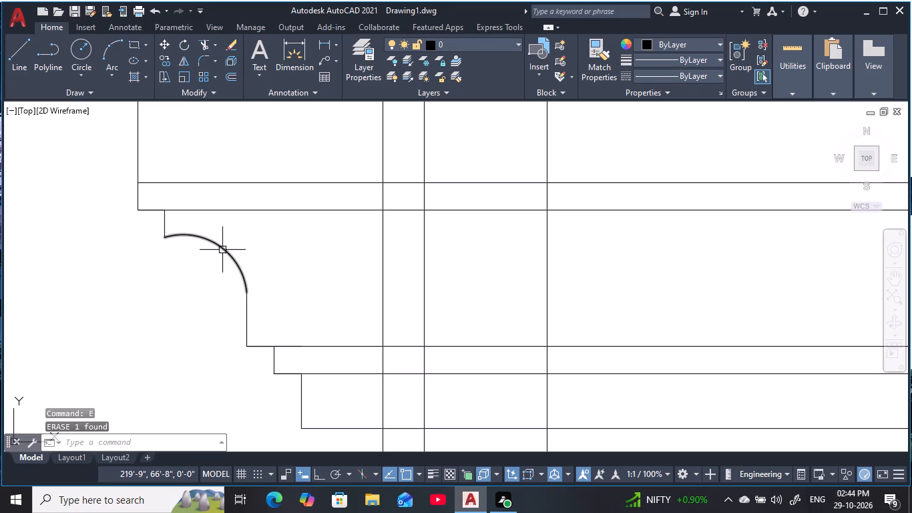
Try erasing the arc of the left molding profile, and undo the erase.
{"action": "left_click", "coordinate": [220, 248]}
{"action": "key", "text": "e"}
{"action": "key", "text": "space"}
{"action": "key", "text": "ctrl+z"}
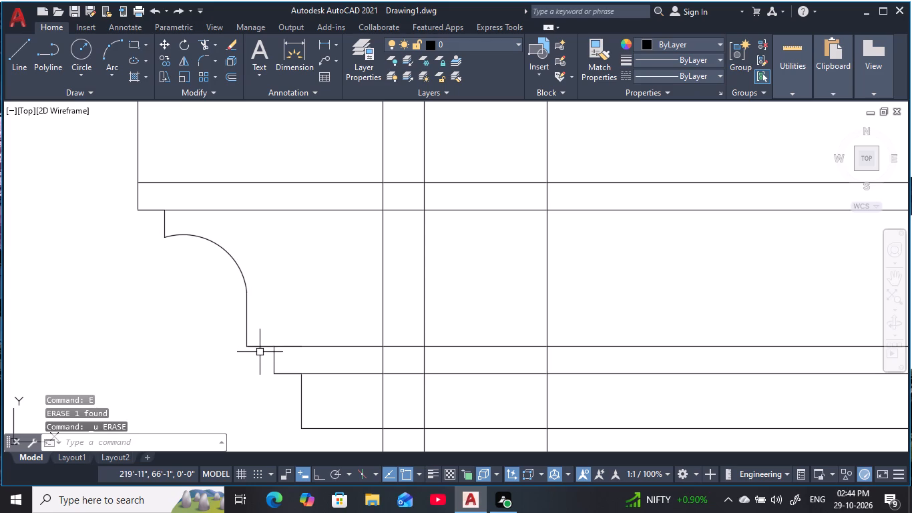
Erase the short line overlapping the band line between the upper band's lower-left corner and the left molding profile.
{"action": "left_click", "coordinate": [156, 214]}
{"action": "left_click", "coordinate": [140, 204]}
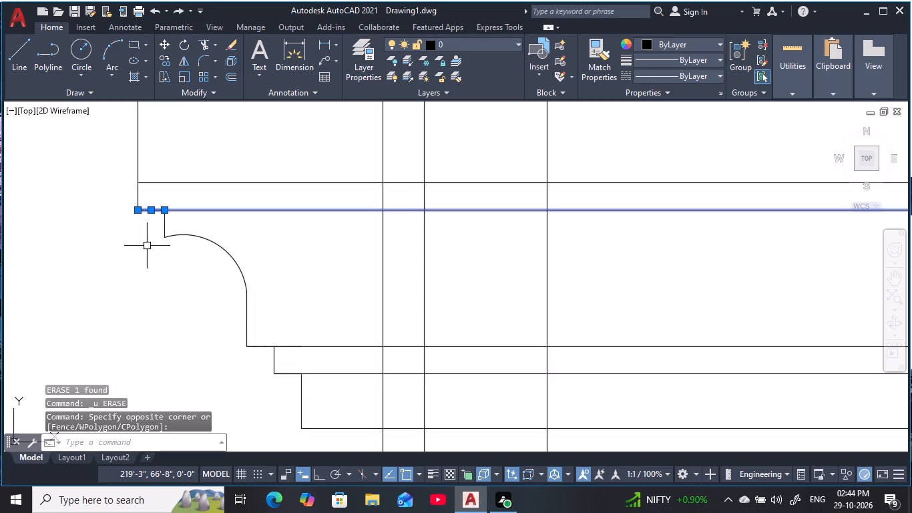
{"action": "key", "text": "Escape"}
{"action": "left_click", "coordinate": [154, 210]}
{"action": "type", "text": "e"}
{"action": "key", "text": "space"}
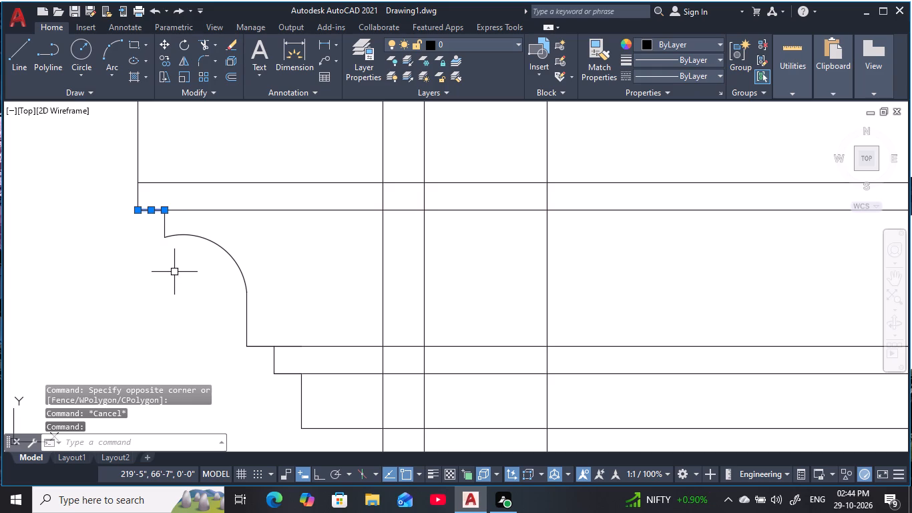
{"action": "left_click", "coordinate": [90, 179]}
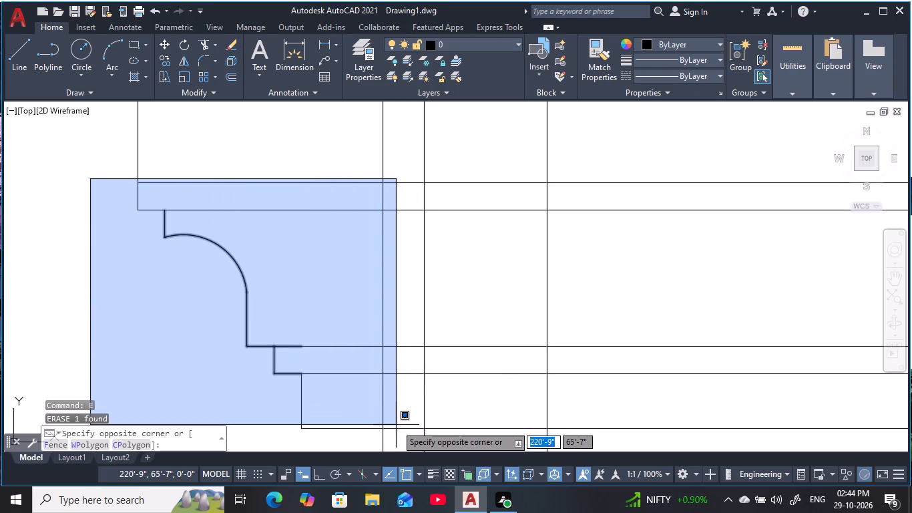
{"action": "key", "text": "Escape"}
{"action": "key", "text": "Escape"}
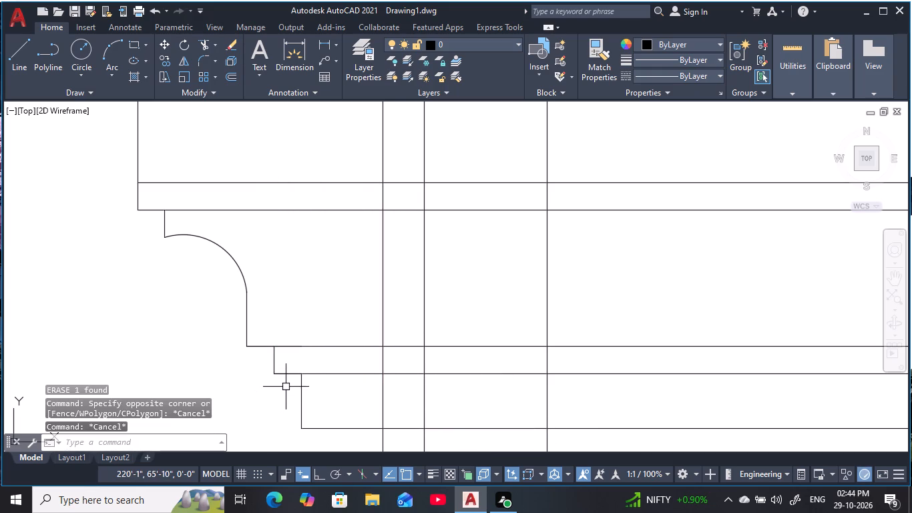
Erase the three short lines overlapping the band lines at the two lower steps of the left molding profile.
{"action": "left_click", "coordinate": [288, 376]}
{"action": "type", "text": "e"}
{"action": "key", "text": "space"}
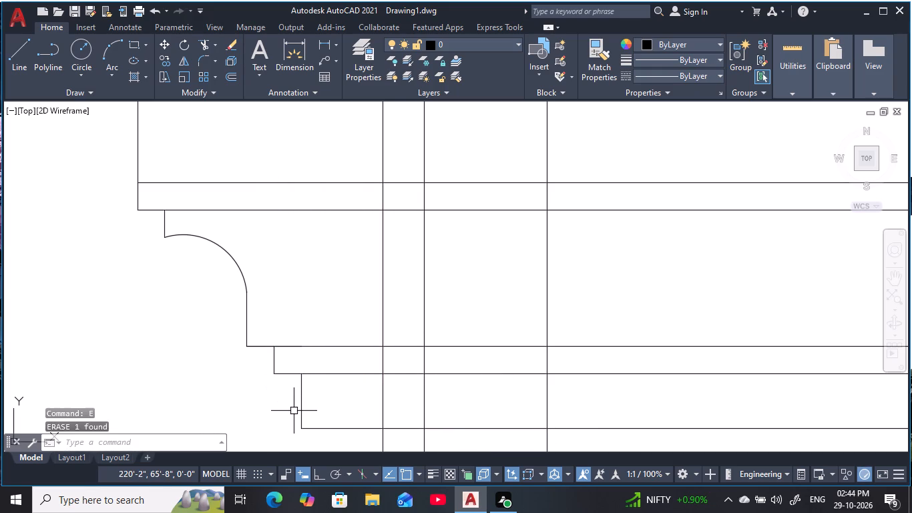
{"action": "left_click", "coordinate": [284, 349]}
{"action": "key", "text": "e"}
{"action": "key", "text": "space"}
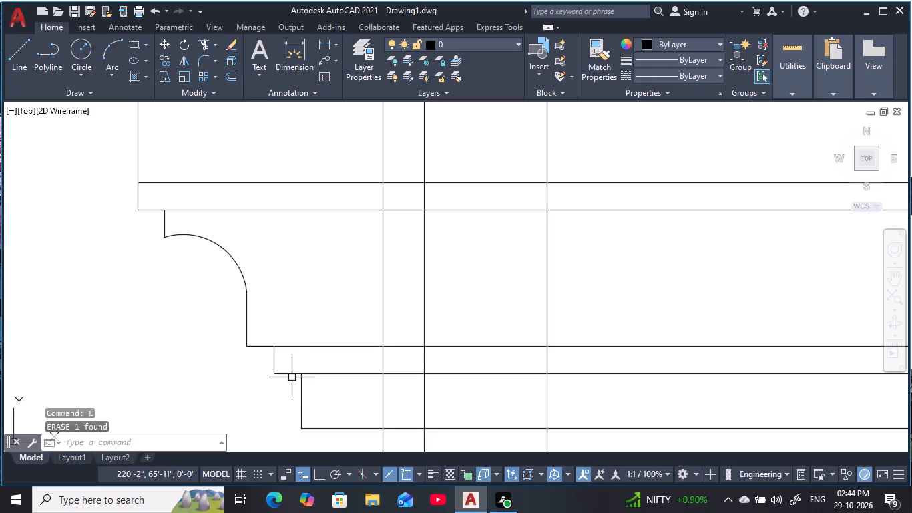
{"action": "left_click", "coordinate": [269, 347]}
{"action": "key", "text": "e"}
{"action": "key", "text": "space"}
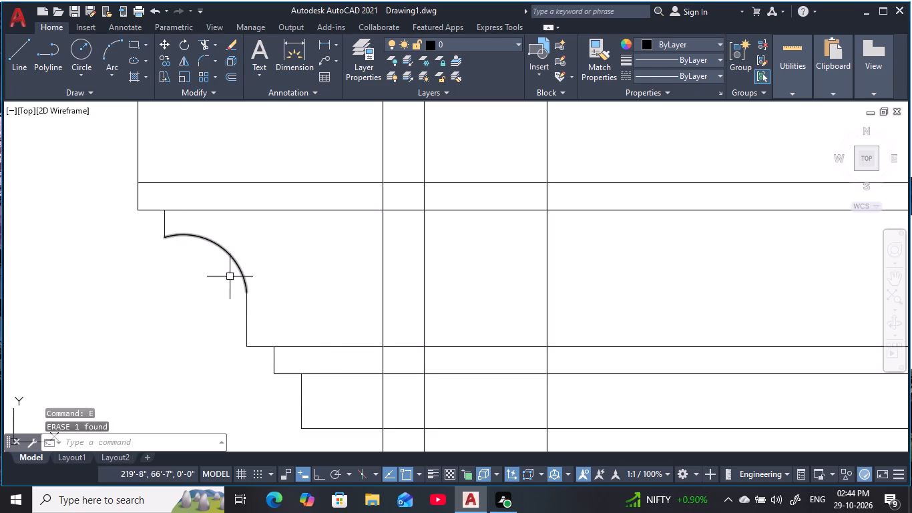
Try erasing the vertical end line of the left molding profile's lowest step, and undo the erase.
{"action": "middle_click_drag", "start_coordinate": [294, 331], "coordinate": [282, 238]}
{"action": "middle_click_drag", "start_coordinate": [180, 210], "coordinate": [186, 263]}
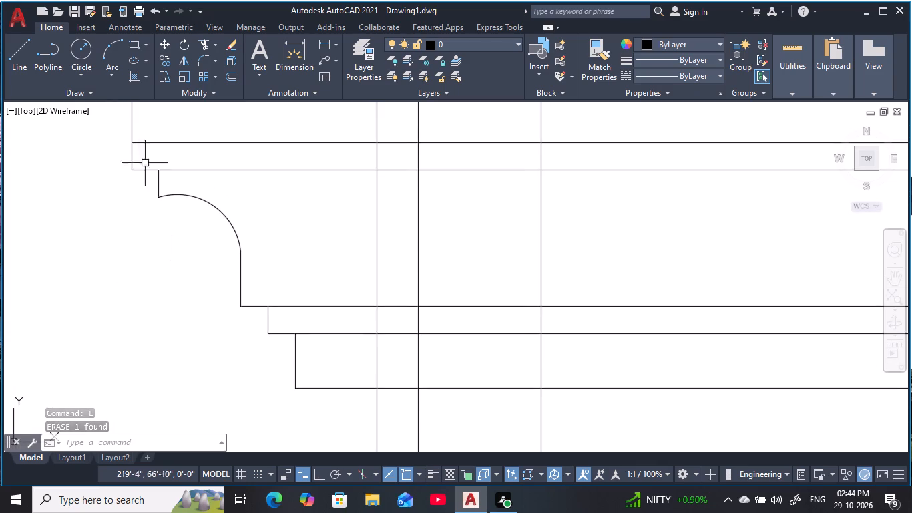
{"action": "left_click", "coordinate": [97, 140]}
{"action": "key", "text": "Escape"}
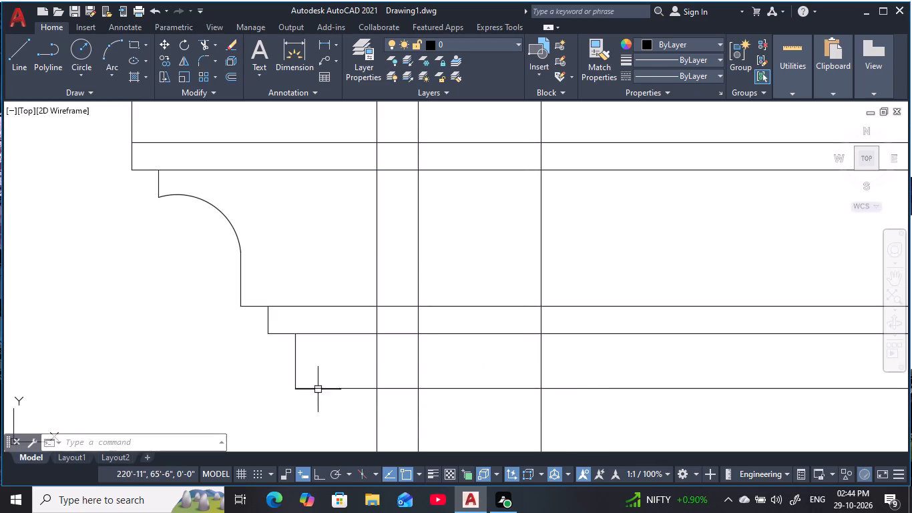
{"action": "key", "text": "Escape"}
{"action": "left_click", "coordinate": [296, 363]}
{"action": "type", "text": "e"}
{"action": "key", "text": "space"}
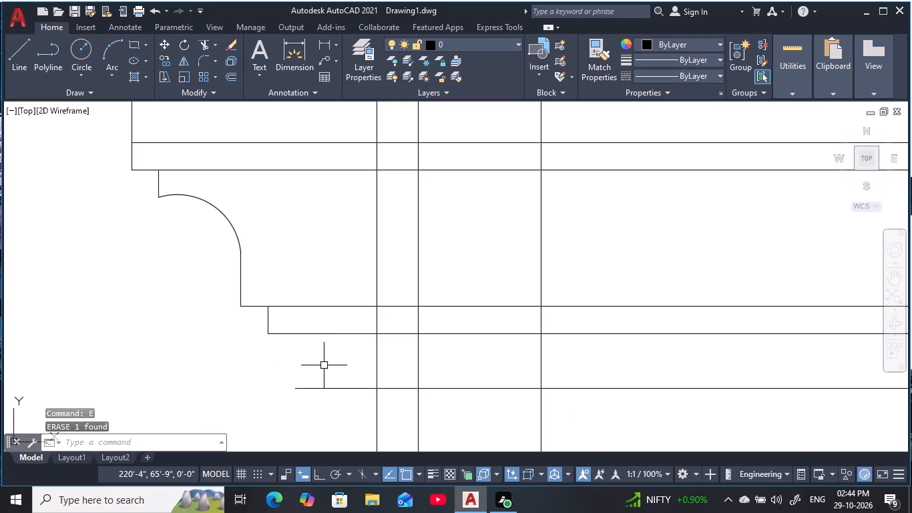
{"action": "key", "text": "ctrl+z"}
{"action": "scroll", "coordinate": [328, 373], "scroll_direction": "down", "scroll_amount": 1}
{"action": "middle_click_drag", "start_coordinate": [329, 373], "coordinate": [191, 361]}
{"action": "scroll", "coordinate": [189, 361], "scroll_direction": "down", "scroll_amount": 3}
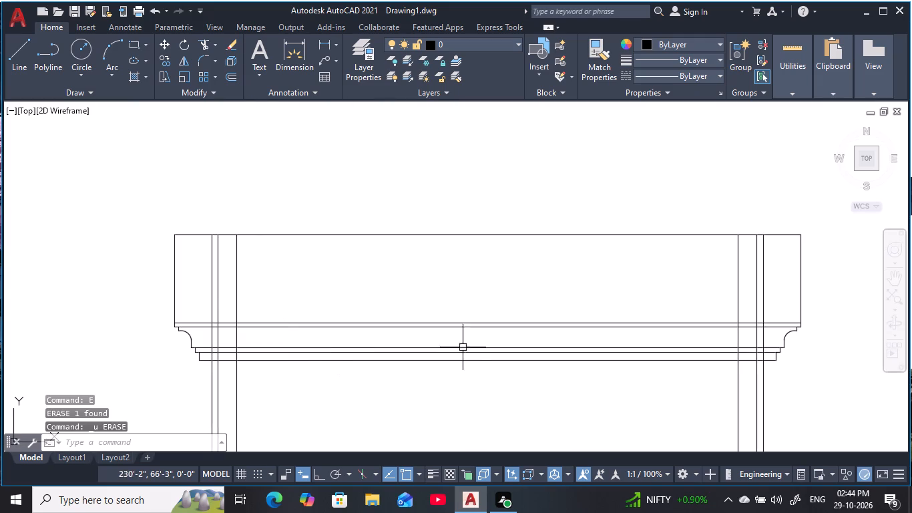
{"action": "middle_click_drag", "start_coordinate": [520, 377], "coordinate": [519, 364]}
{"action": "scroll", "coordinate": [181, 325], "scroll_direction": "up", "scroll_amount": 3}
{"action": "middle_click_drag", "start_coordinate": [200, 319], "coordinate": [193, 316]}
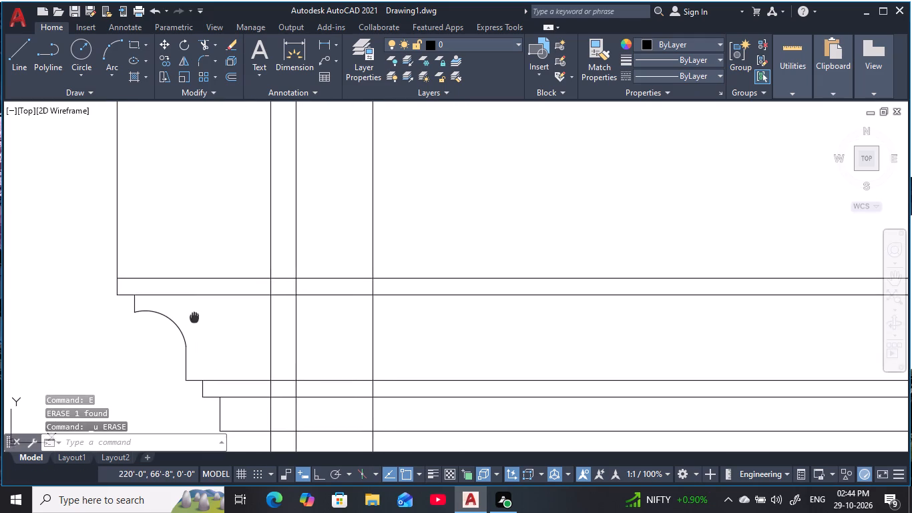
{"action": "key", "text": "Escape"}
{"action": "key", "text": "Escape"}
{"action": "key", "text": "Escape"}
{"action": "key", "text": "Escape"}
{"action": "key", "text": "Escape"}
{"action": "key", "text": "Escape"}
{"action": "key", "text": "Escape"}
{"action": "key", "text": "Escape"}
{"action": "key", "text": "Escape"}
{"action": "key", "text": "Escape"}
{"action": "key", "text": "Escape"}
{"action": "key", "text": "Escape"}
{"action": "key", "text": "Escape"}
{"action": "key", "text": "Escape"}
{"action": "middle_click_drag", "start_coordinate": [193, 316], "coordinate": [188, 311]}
Trim away the middle of the three left vertical lines below the upper band and through its stepped and curved molding strips.
{"action": "key", "text": "t"}
{"action": "type", "text": "r"}
{"action": "key", "text": "space"}
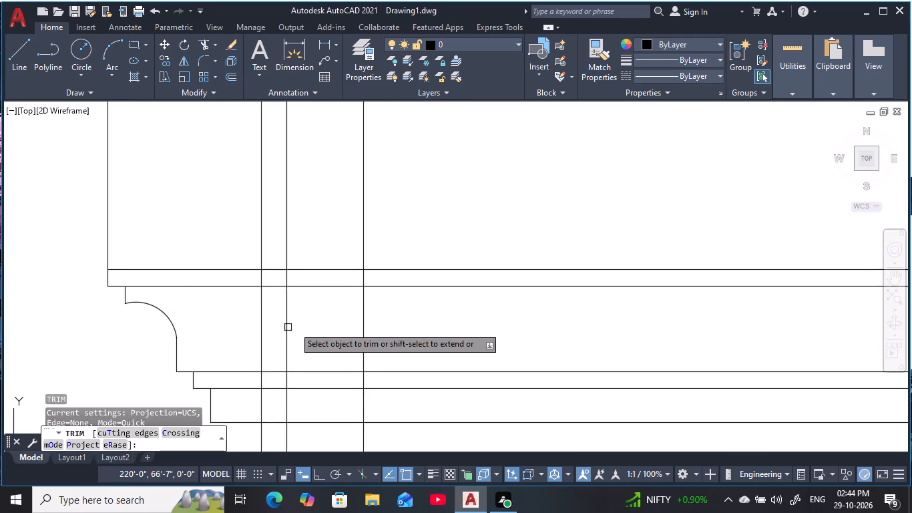
{"action": "scroll", "coordinate": [334, 329], "scroll_direction": "down", "scroll_amount": 5}
{"action": "scroll", "coordinate": [333, 409], "scroll_direction": "up", "scroll_amount": 2}
{"action": "left_click", "coordinate": [330, 409]}
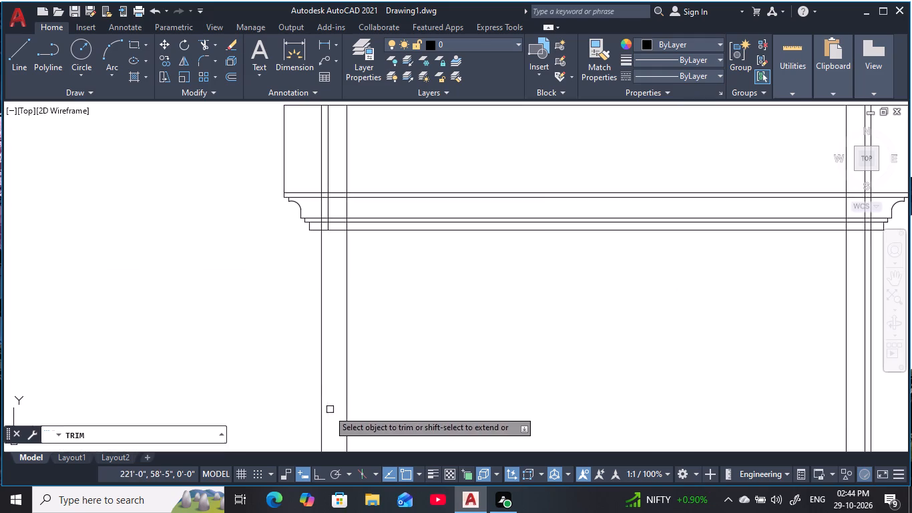
{"action": "middle_click_drag", "start_coordinate": [381, 303], "coordinate": [412, 431]}
{"action": "scroll", "coordinate": [399, 373], "scroll_direction": "up", "scroll_amount": 1}
{"action": "scroll", "coordinate": [326, 281], "scroll_direction": "up", "scroll_amount": 2}
{"action": "left_click", "coordinate": [308, 325]}
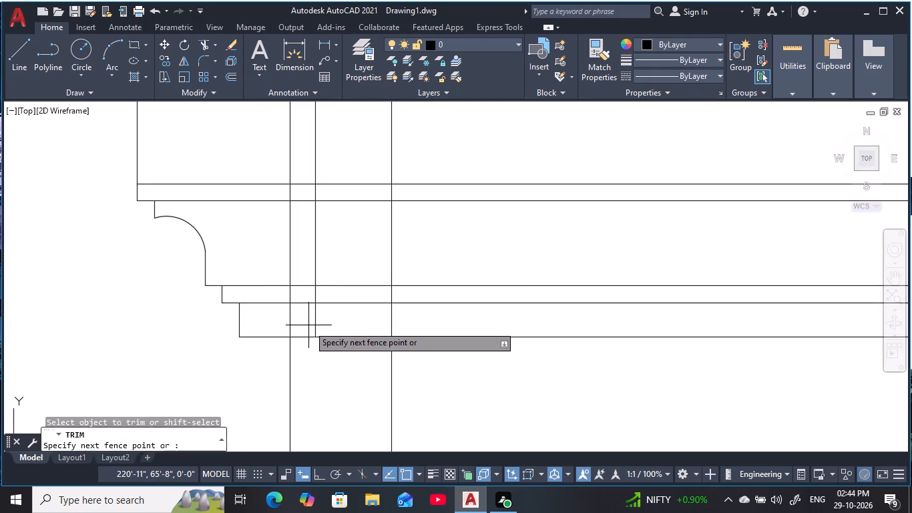
{"action": "left_click", "coordinate": [332, 317]}
{"action": "left_click", "coordinate": [314, 299]}
{"action": "left_click", "coordinate": [331, 271]}
{"action": "left_click", "coordinate": [307, 269]}
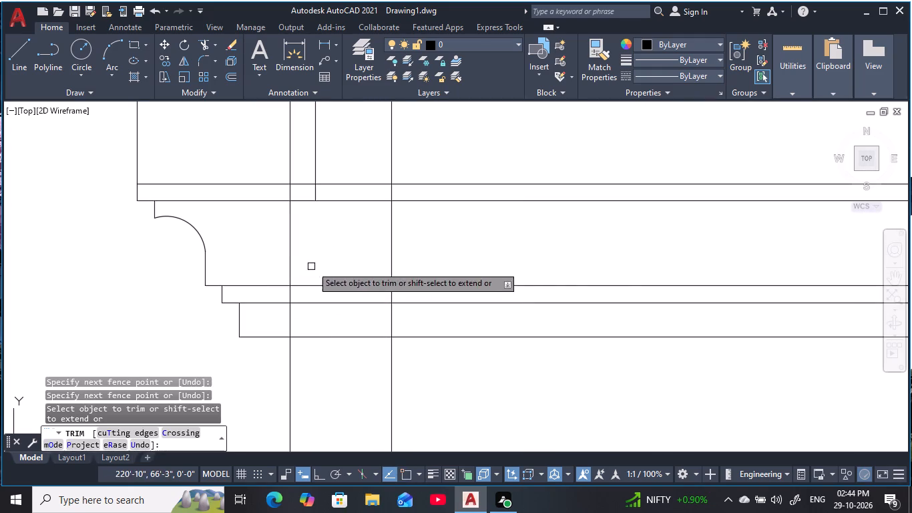
{"action": "left_click", "coordinate": [427, 259]}
{"action": "key", "text": "Escape"}
{"action": "key", "text": "Escape"}
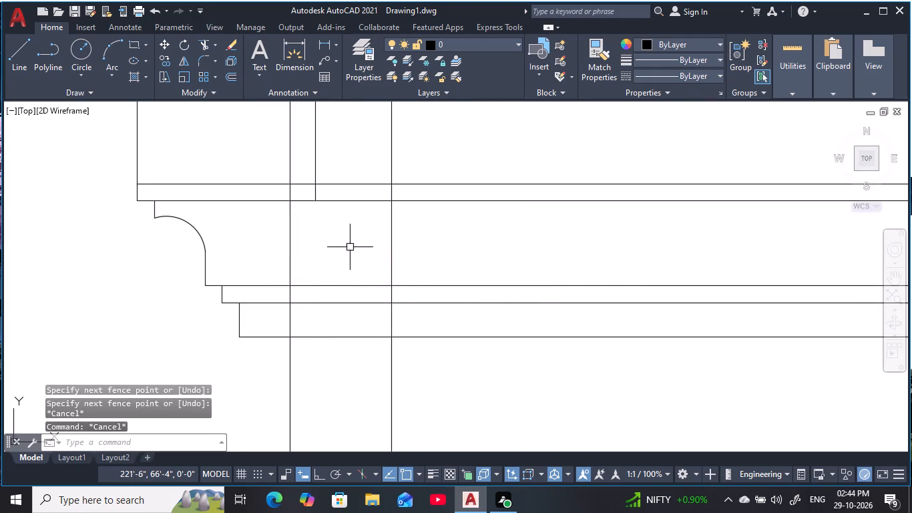
Trim the left vertical lines out of the upper band's curved molding section and the narrow strip above it.
{"action": "middle_click_drag", "start_coordinate": [340, 249], "coordinate": [379, 329]}
{"action": "key", "text": "Escape"}
{"action": "type", "text": "tr"}
{"action": "key", "text": "space"}
{"action": "left_click_drag", "start_coordinate": [466, 326], "coordinate": [280, 329]}
{"action": "scroll", "coordinate": [363, 279], "scroll_direction": "up", "scroll_amount": 2}
{"action": "left_click_drag", "start_coordinate": [364, 267], "coordinate": [262, 270]}
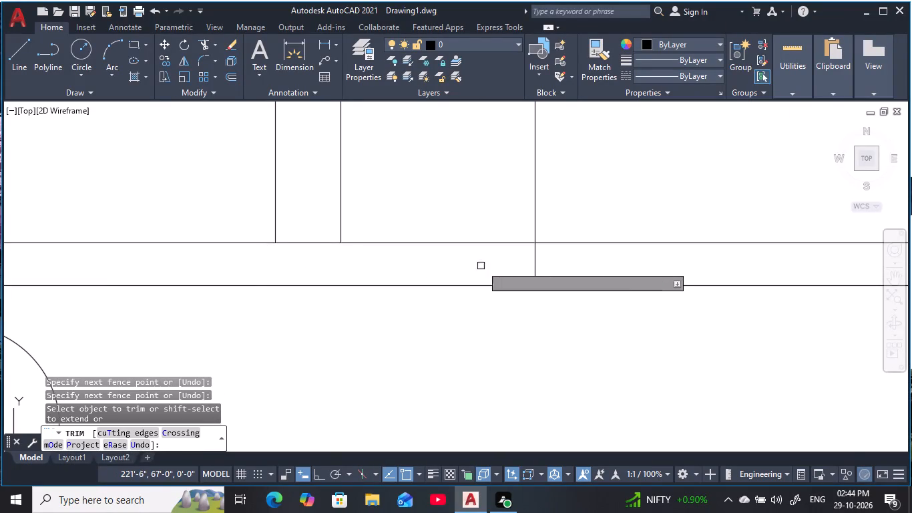
{"action": "left_click_drag", "start_coordinate": [549, 259], "coordinate": [503, 267]}
Trim away the remaining middle left vertical line inside the tall part of the upper band.
{"action": "middle_click_drag", "start_coordinate": [386, 157], "coordinate": [423, 263]}
{"action": "left_click_drag", "start_coordinate": [417, 261], "coordinate": [363, 255]}
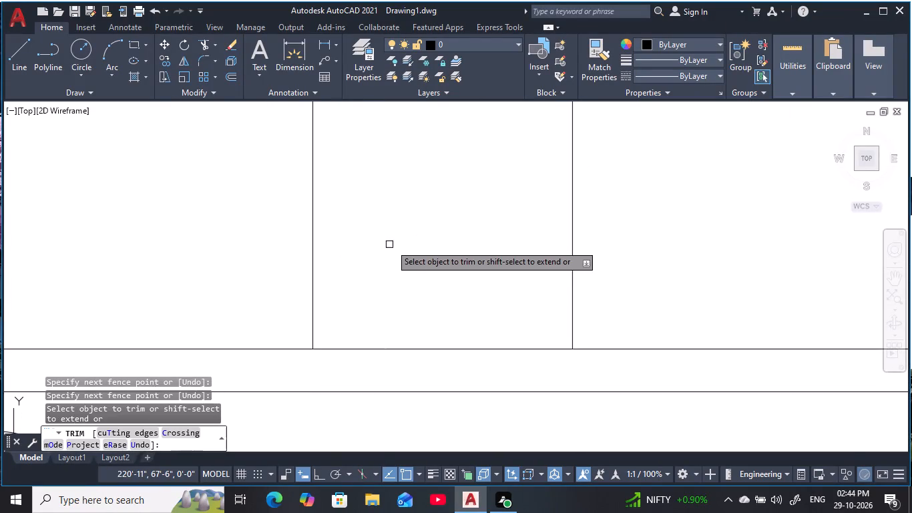
Trim the two left vertical lines out of the two lowest molding steps of the upper band.
{"action": "scroll", "coordinate": [395, 243], "scroll_direction": "down", "scroll_amount": 6}
{"action": "middle_click_drag", "start_coordinate": [648, 304], "coordinate": [557, 323]}
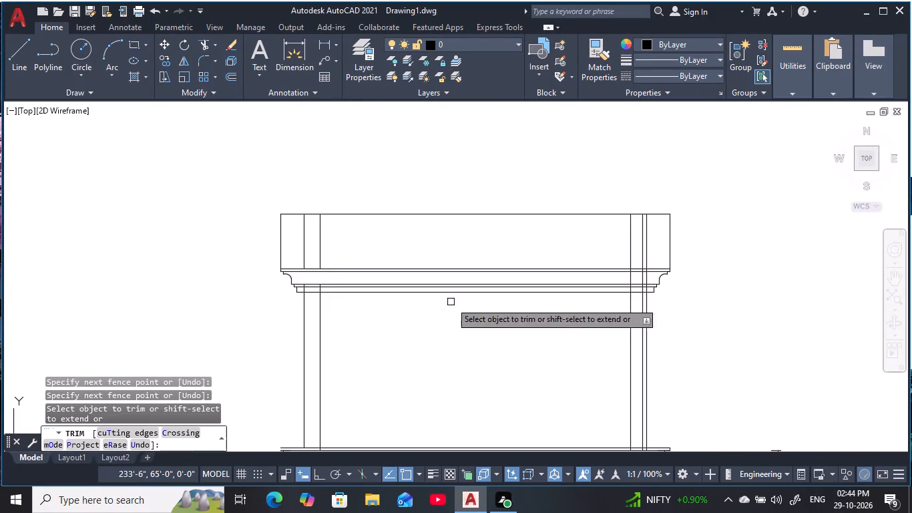
{"action": "scroll", "coordinate": [306, 292], "scroll_direction": "up", "scroll_amount": 6}
{"action": "left_click_drag", "start_coordinate": [512, 286], "coordinate": [166, 284]}
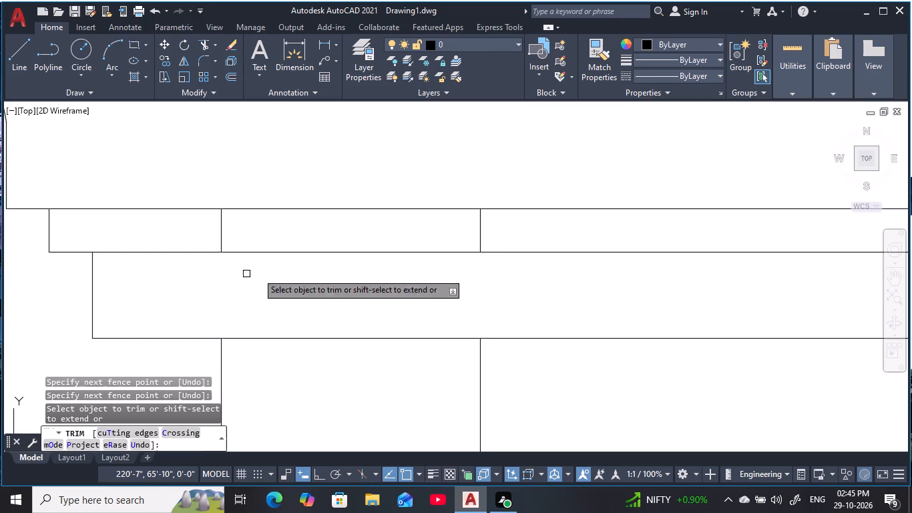
{"action": "left_click_drag", "start_coordinate": [514, 238], "coordinate": [150, 236]}
Trim the three right vertical lines out of the upper band's two lowest molding steps, curved section and narrow strip.
{"action": "scroll", "coordinate": [455, 256], "scroll_direction": "down", "scroll_amount": 5}
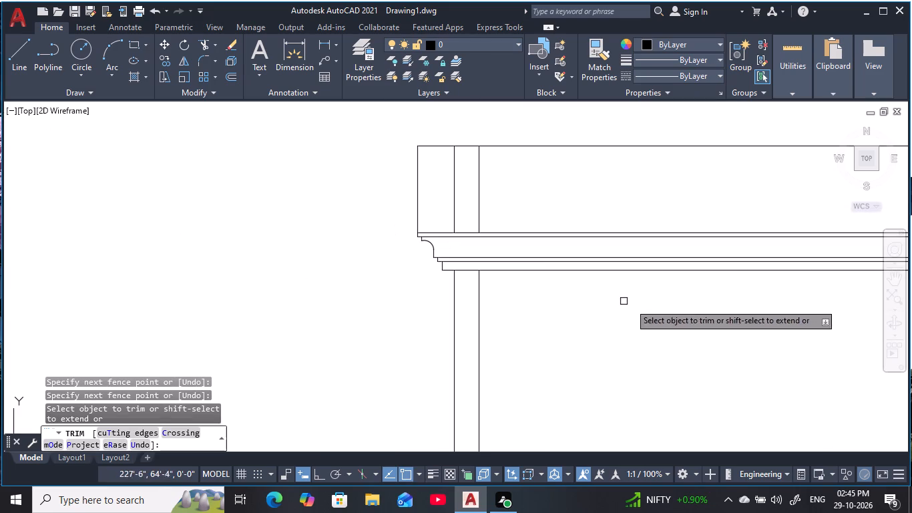
{"action": "middle_click_drag", "start_coordinate": [425, 312], "coordinate": [268, 281]}
{"action": "middle_click_drag", "start_coordinate": [566, 308], "coordinate": [432, 345]}
{"action": "scroll", "coordinate": [722, 275], "scroll_direction": "up", "scroll_amount": 1}
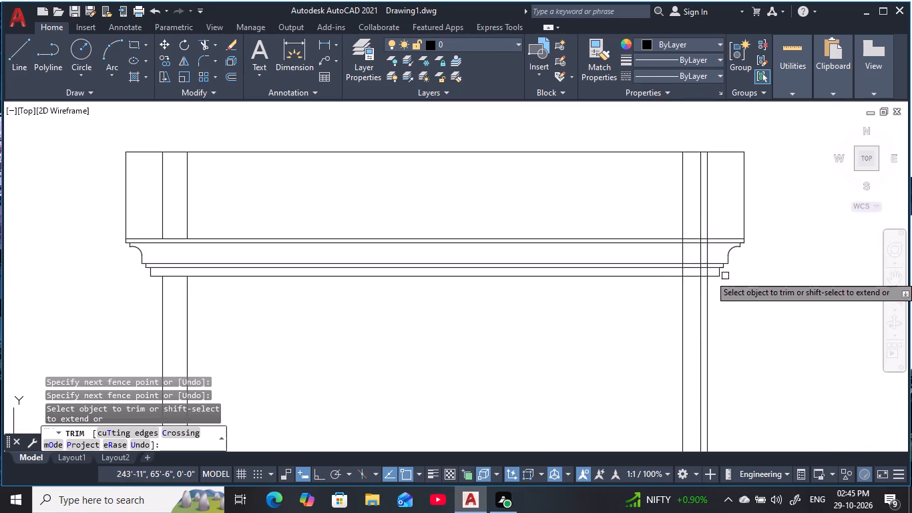
{"action": "scroll", "coordinate": [717, 273], "scroll_direction": "up", "scroll_amount": 4}
{"action": "left_click_drag", "start_coordinate": [696, 265], "coordinate": [221, 260]}
{"action": "left_click_drag", "start_coordinate": [646, 198], "coordinate": [616, 203]}
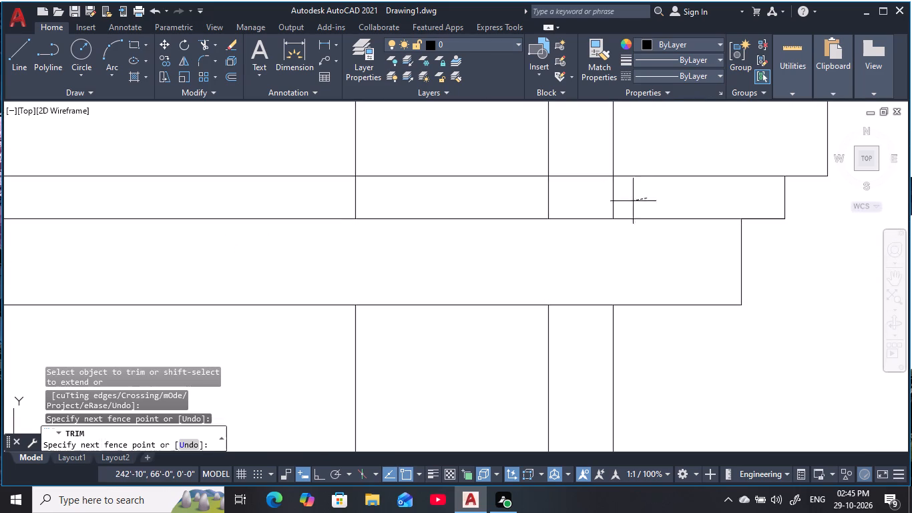
{"action": "left_click_drag", "start_coordinate": [616, 203], "coordinate": [316, 212]}
{"action": "scroll", "coordinate": [296, 156], "scroll_direction": "down", "scroll_amount": 2}
{"action": "middle_click_drag", "start_coordinate": [296, 156], "coordinate": [370, 411]}
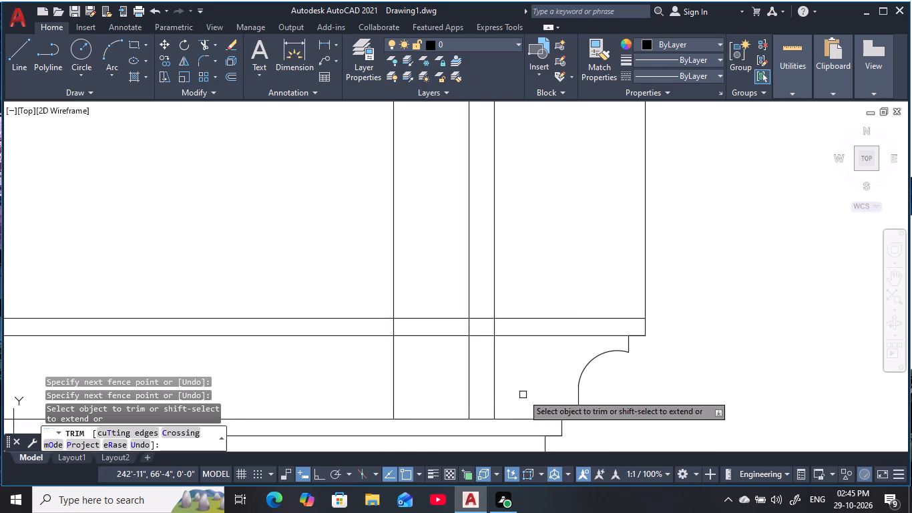
{"action": "left_click_drag", "start_coordinate": [523, 387], "coordinate": [280, 374]}
{"action": "scroll", "coordinate": [485, 333], "scroll_direction": "up", "scroll_amount": 1}
{"action": "left_click_drag", "start_coordinate": [538, 325], "coordinate": [470, 334]}
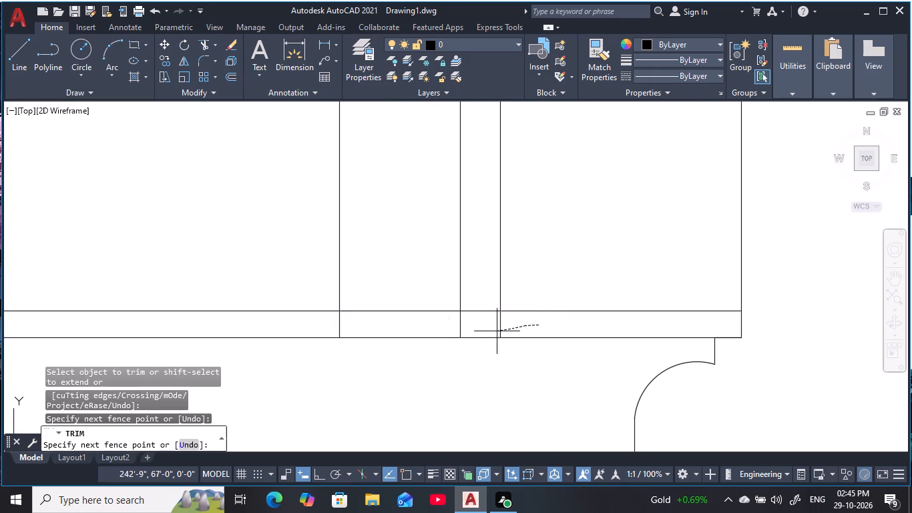
{"action": "left_click_drag", "start_coordinate": [470, 334], "coordinate": [320, 322]}
Trim away the middle of the three right vertical lines both above and below the upper band's molding.
{"action": "left_click_drag", "start_coordinate": [473, 295], "coordinate": [448, 295]}
{"action": "scroll", "coordinate": [453, 288], "scroll_direction": "down", "scroll_amount": 4}
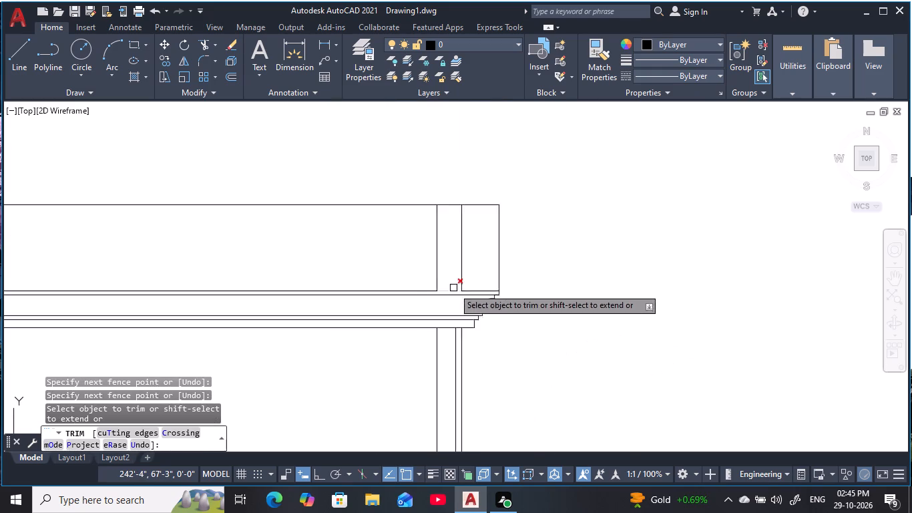
{"action": "middle_click_drag", "start_coordinate": [453, 288], "coordinate": [505, 238]}
{"action": "scroll", "coordinate": [503, 347], "scroll_direction": "up", "scroll_amount": 2}
{"action": "left_click", "coordinate": [516, 338]}
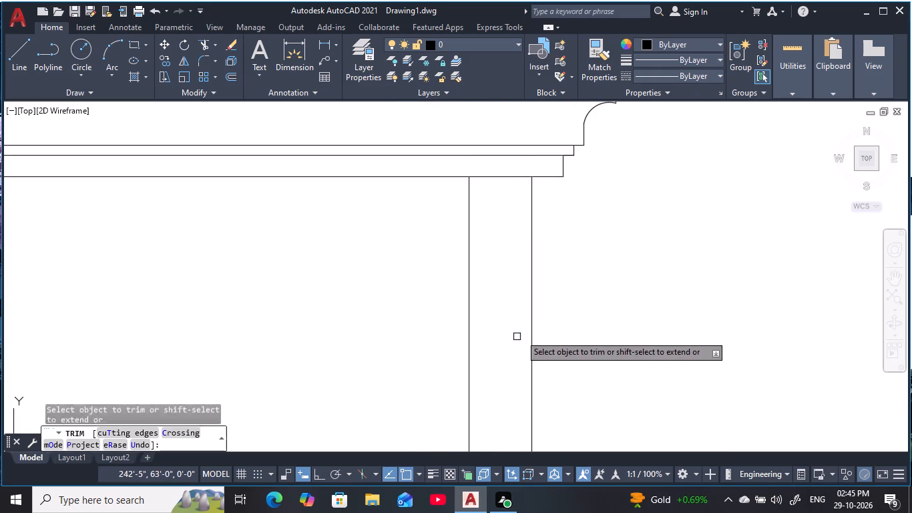
{"action": "scroll", "coordinate": [561, 321], "scroll_direction": "down", "scroll_amount": 3}
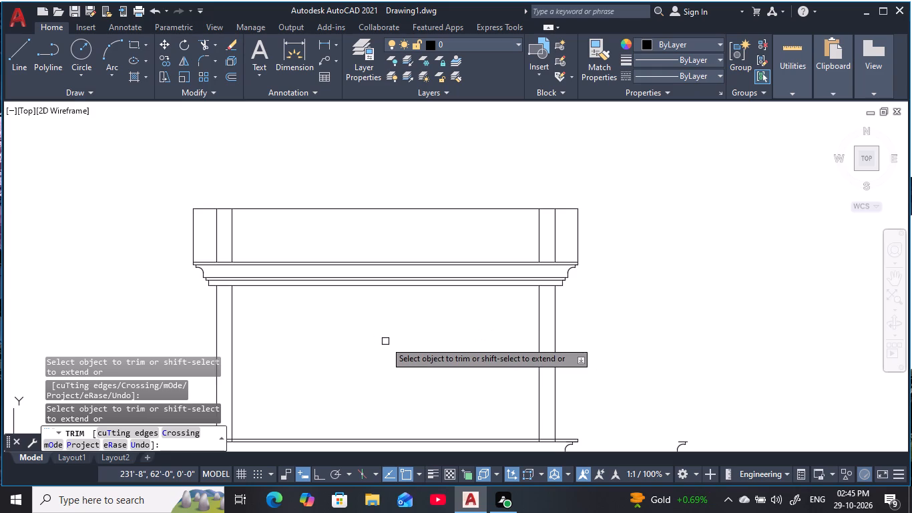
{"action": "middle_click_drag", "start_coordinate": [391, 331], "coordinate": [431, 241]}
{"action": "scroll", "coordinate": [431, 241], "scroll_direction": "down", "scroll_amount": 2}
{"action": "middle_click_drag", "start_coordinate": [431, 244], "coordinate": [437, 240]}
{"action": "scroll", "coordinate": [437, 240], "scroll_direction": "up", "scroll_amount": 1}
{"action": "middle_click_drag", "start_coordinate": [437, 242], "coordinate": [444, 239]}
{"action": "key", "text": "Escape"}
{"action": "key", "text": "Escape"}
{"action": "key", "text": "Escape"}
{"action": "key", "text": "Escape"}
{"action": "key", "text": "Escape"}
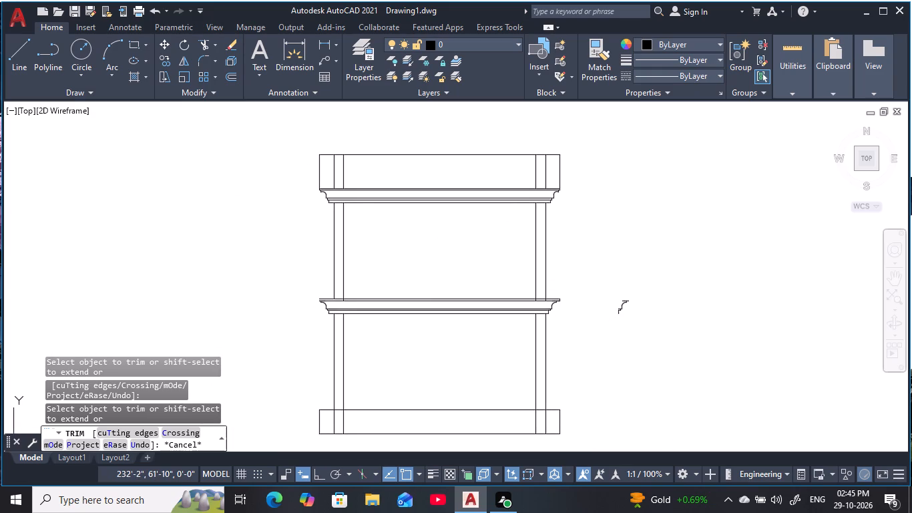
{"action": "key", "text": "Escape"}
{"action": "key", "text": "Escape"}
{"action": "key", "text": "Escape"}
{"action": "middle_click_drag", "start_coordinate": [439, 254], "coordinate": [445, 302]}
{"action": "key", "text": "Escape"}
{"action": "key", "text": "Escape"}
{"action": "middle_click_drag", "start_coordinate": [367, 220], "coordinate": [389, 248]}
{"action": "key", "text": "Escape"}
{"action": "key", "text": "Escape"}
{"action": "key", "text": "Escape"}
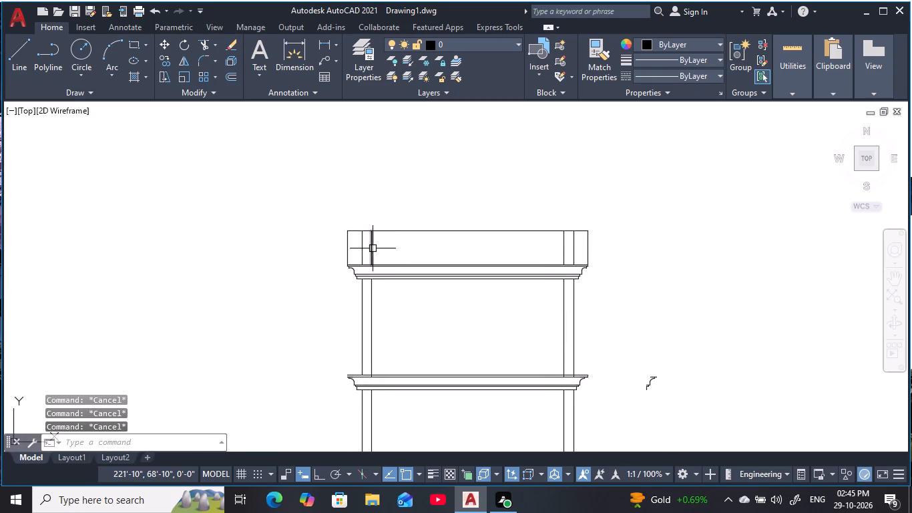
Trim the remaining two left and two right vertical lines out of the tall part of the upper band.
{"action": "type", "text": "tr"}
{"action": "key", "text": "space"}
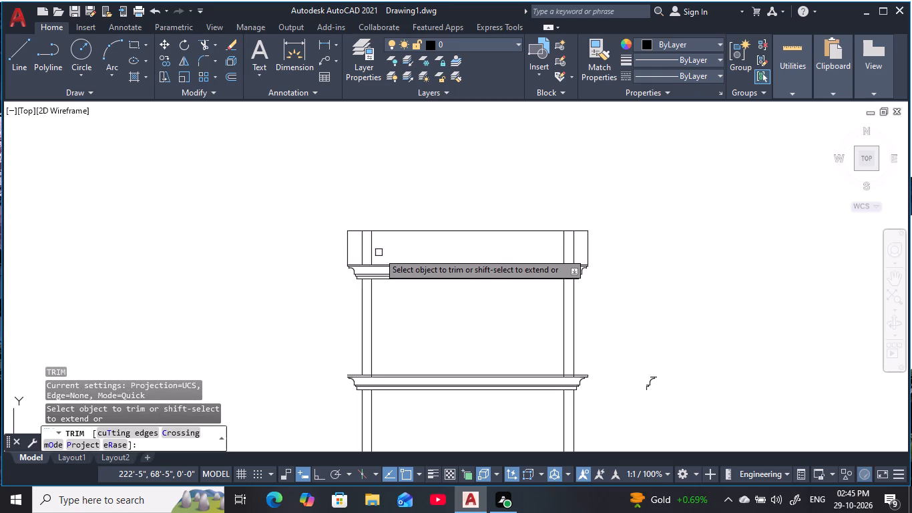
{"action": "left_click", "coordinate": [383, 250]}
{"action": "left_click", "coordinate": [352, 248]}
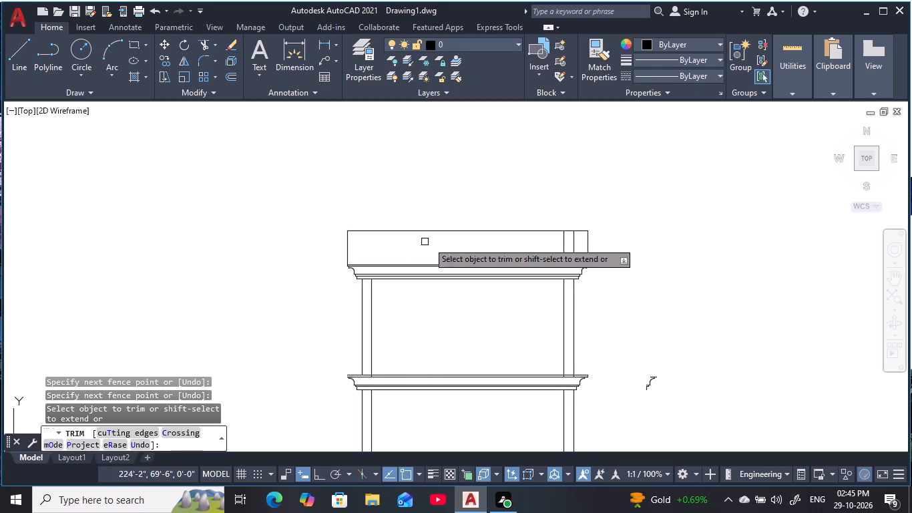
{"action": "left_click", "coordinate": [576, 245]}
{"action": "left_click", "coordinate": [555, 251]}
{"action": "left_click", "coordinate": [581, 248]}
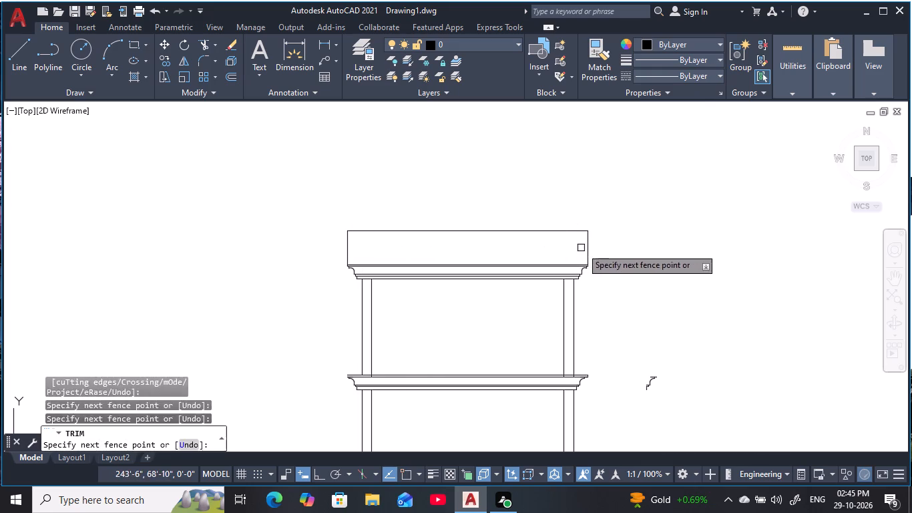
{"action": "key", "text": "Escape"}
{"action": "scroll", "coordinate": [485, 258], "scroll_direction": "down", "scroll_amount": 1}
{"action": "key", "text": "Escape"}
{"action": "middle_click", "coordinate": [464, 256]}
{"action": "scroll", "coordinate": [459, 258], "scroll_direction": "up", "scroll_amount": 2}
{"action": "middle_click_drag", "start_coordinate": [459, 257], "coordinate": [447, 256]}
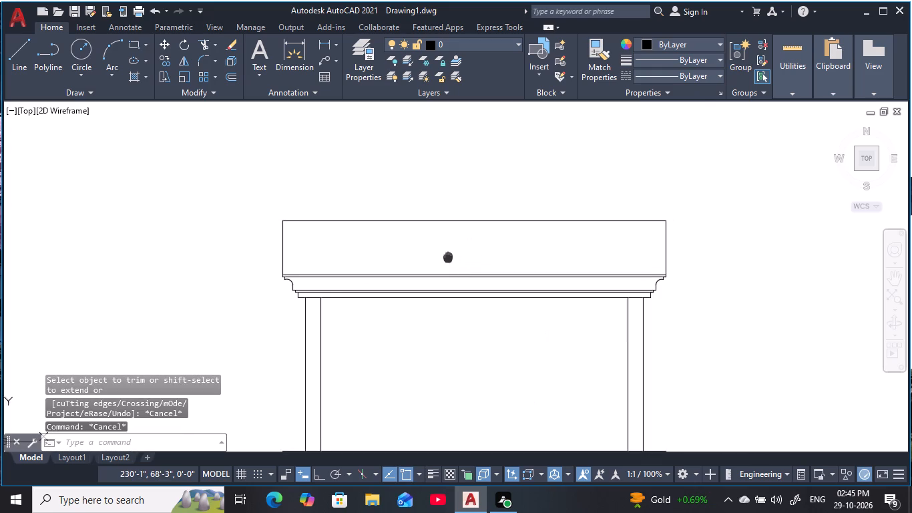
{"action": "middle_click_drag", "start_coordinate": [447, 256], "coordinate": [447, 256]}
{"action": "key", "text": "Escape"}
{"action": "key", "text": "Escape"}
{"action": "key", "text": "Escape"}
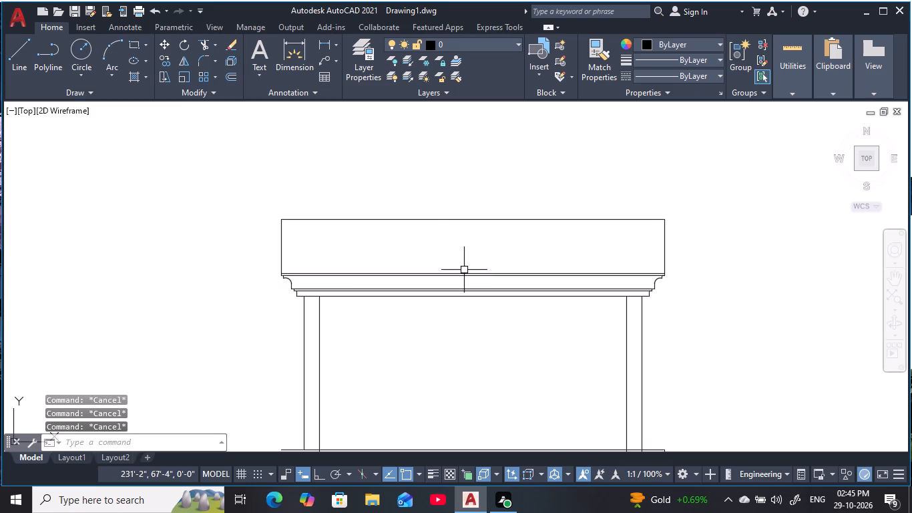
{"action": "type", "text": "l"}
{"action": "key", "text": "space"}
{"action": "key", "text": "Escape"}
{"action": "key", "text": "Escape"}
Draw a short vertical line closing the open left end of the lower band's top strip.
{"action": "middle_click_drag", "start_coordinate": [382, 324], "coordinate": [401, 138]}
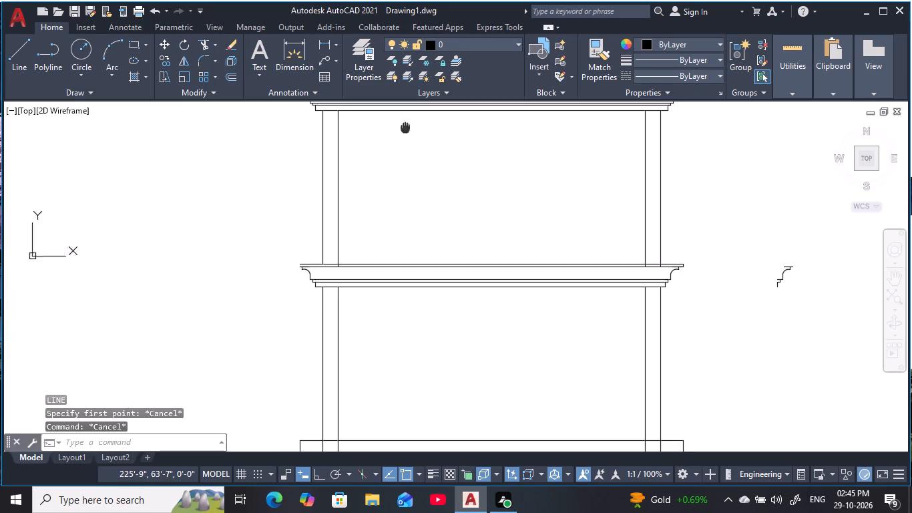
{"action": "scroll", "coordinate": [325, 293], "scroll_direction": "up", "scroll_amount": 4}
{"action": "middle_click_drag", "start_coordinate": [258, 241], "coordinate": [349, 339]}
{"action": "scroll", "coordinate": [308, 311], "scroll_direction": "down", "scroll_amount": 4}
{"action": "key", "text": "Escape"}
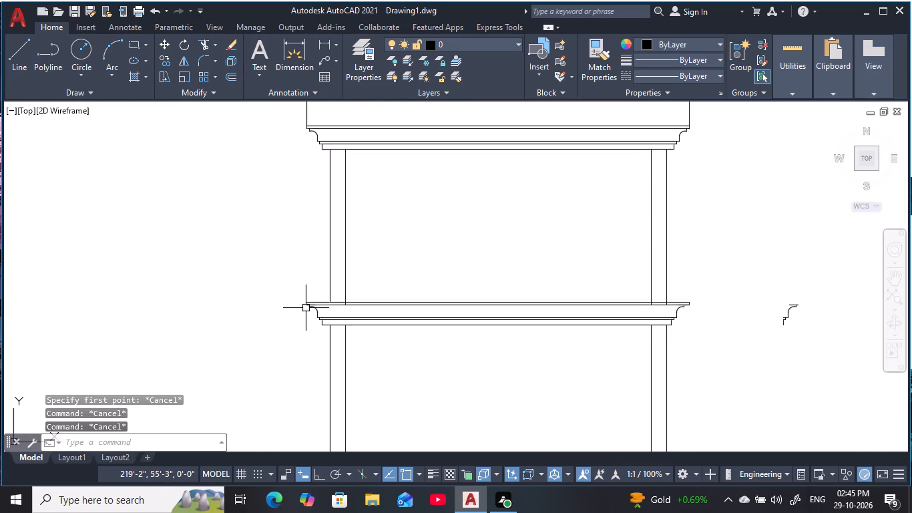
{"action": "middle_click_drag", "start_coordinate": [294, 212], "coordinate": [327, 330]}
{"action": "scroll", "coordinate": [353, 254], "scroll_direction": "up", "scroll_amount": 2}
{"action": "middle_click_drag", "start_coordinate": [300, 307], "coordinate": [340, 248]}
{"action": "scroll", "coordinate": [354, 230], "scroll_direction": "down", "scroll_amount": 1}
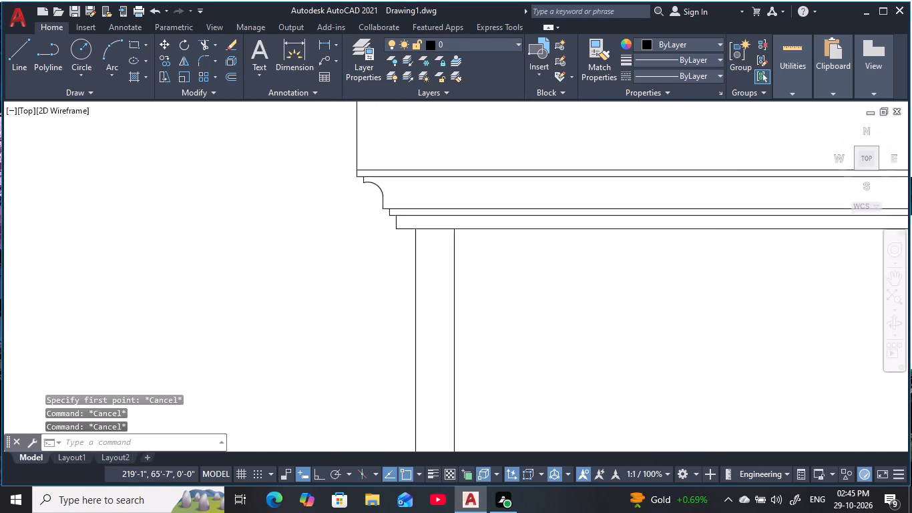
{"action": "scroll", "coordinate": [354, 230], "scroll_direction": "down", "scroll_amount": 2}
{"action": "scroll", "coordinate": [357, 323], "scroll_direction": "up", "scroll_amount": 4}
{"action": "middle_click_drag", "start_coordinate": [355, 297], "coordinate": [405, 489]}
{"action": "middle_click_drag", "start_coordinate": [364, 226], "coordinate": [366, 433]}
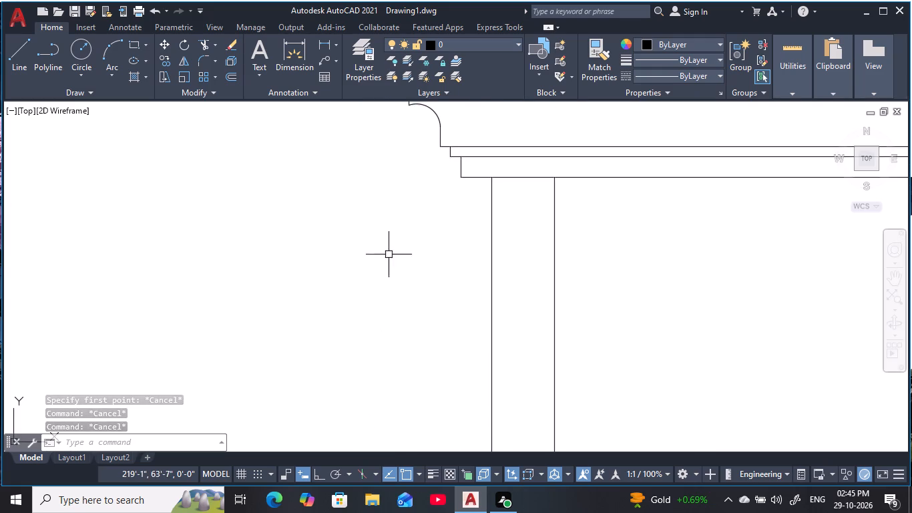
{"action": "middle_click_drag", "start_coordinate": [382, 220], "coordinate": [383, 328]}
{"action": "scroll", "coordinate": [395, 285], "scroll_direction": "down", "scroll_amount": 5}
{"action": "middle_click_drag", "start_coordinate": [409, 313], "coordinate": [409, 218]}
{"action": "scroll", "coordinate": [399, 273], "scroll_direction": "up", "scroll_amount": 4}
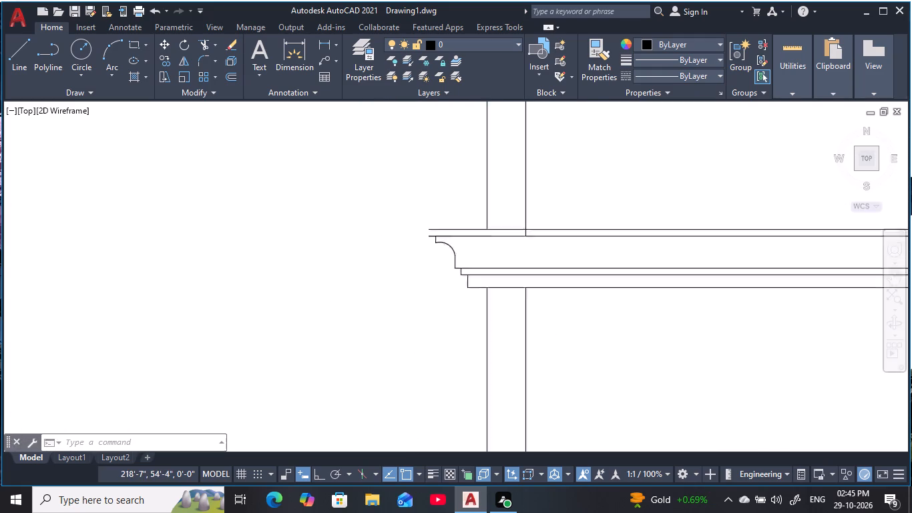
{"action": "scroll", "coordinate": [404, 280], "scroll_direction": "up", "scroll_amount": 2}
{"action": "middle_click_drag", "start_coordinate": [408, 280], "coordinate": [353, 367]}
{"action": "key", "text": "Escape"}
{"action": "key", "text": "Escape"}
{"action": "type", "text": "l"}
{"action": "key", "text": "space"}
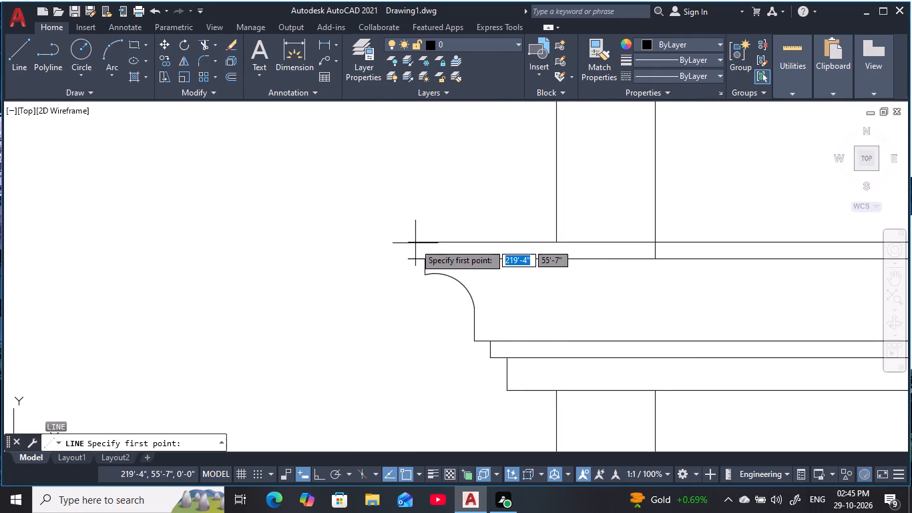
{"action": "left_click", "coordinate": [409, 239]}
{"action": "left_click", "coordinate": [408, 261]}
{"action": "key", "text": "Escape"}
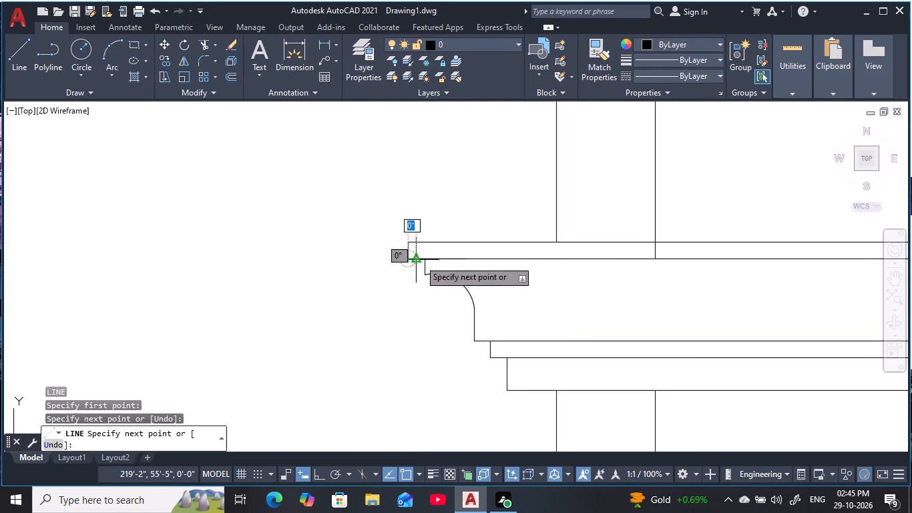
{"action": "key", "text": "Escape"}
{"action": "scroll", "coordinate": [549, 293], "scroll_direction": "down", "scroll_amount": 1}
{"action": "key", "text": "Escape"}
{"action": "key", "text": "Escape"}
Examine the right end of the lower band's molding and how its profile meets the top strip.
{"action": "scroll", "coordinate": [603, 295], "scroll_direction": "down", "scroll_amount": 3}
{"action": "middle_click_drag", "start_coordinate": [598, 297], "coordinate": [262, 287]}
{"action": "scroll", "coordinate": [626, 289], "scroll_direction": "up", "scroll_amount": 2}
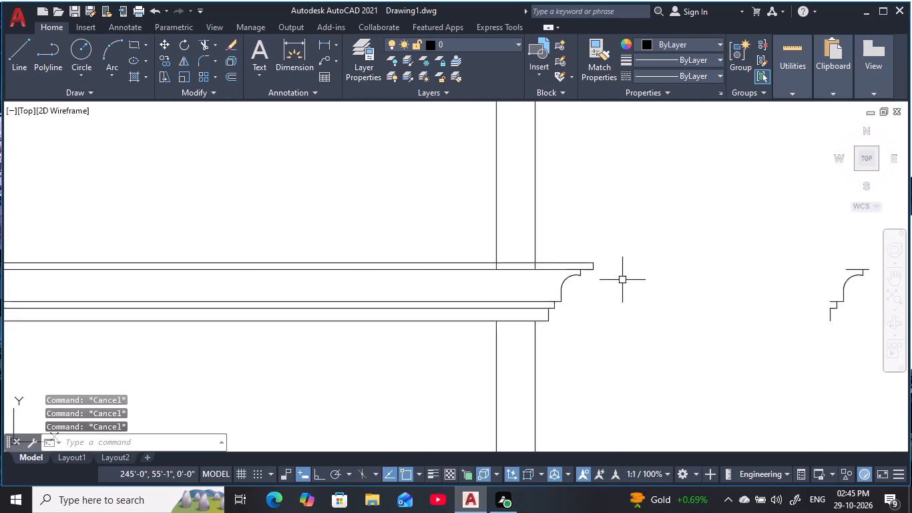
{"action": "scroll", "coordinate": [621, 279], "scroll_direction": "up", "scroll_amount": 4}
{"action": "middle_click_drag", "start_coordinate": [577, 276], "coordinate": [684, 261]}
{"action": "scroll", "coordinate": [603, 272], "scroll_direction": "down", "scroll_amount": 5}
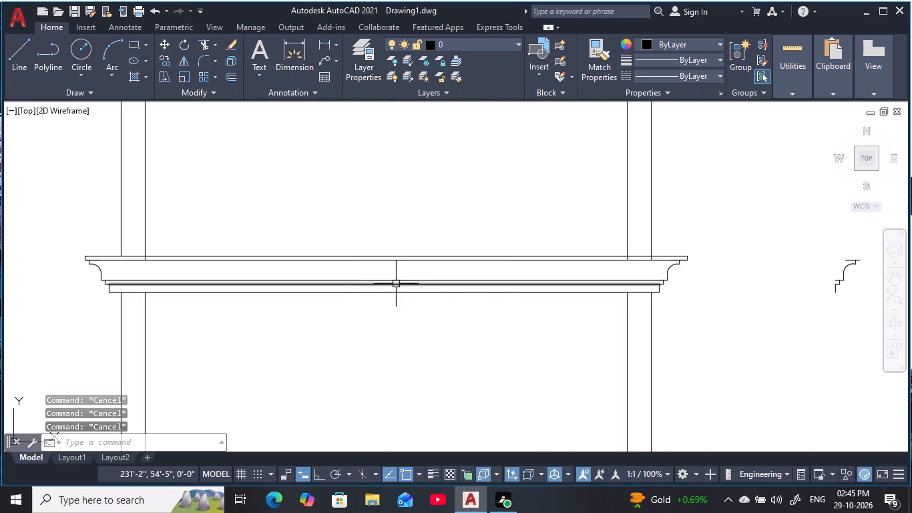
{"action": "scroll", "coordinate": [694, 256], "scroll_direction": "up", "scroll_amount": 4}
{"action": "middle_click_drag", "start_coordinate": [649, 303], "coordinate": [674, 277]}
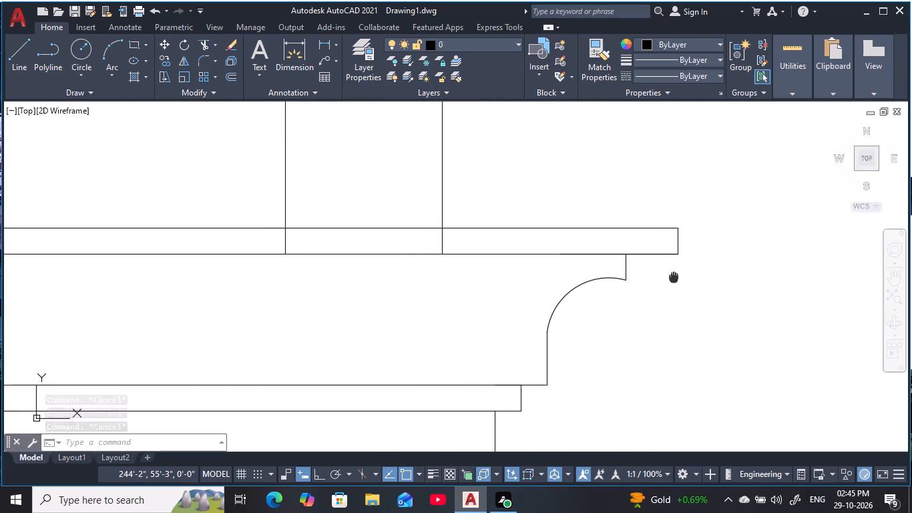
{"action": "middle_click_drag", "start_coordinate": [674, 277], "coordinate": [675, 275]}
{"action": "key", "text": "Escape"}
{"action": "key", "text": "Escape"}
{"action": "key", "text": "Escape"}
{"action": "key", "text": "Escape"}
{"action": "key", "text": "Escape"}
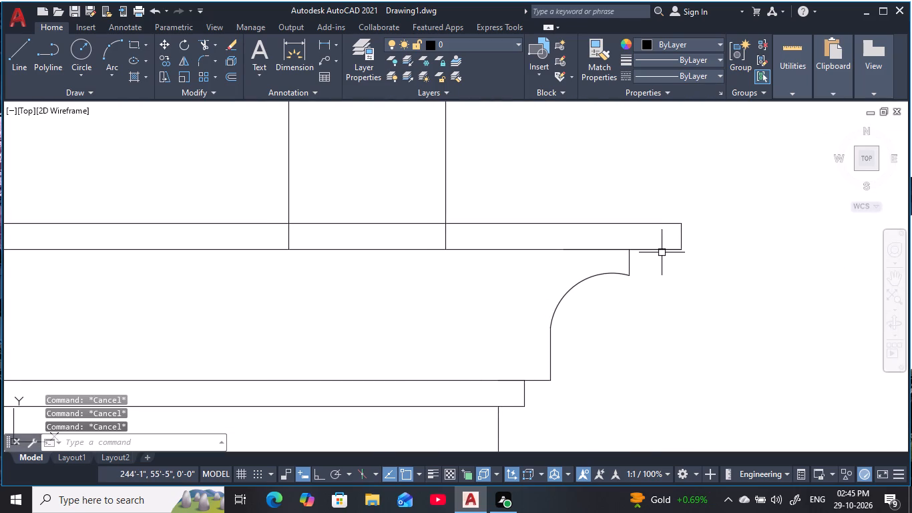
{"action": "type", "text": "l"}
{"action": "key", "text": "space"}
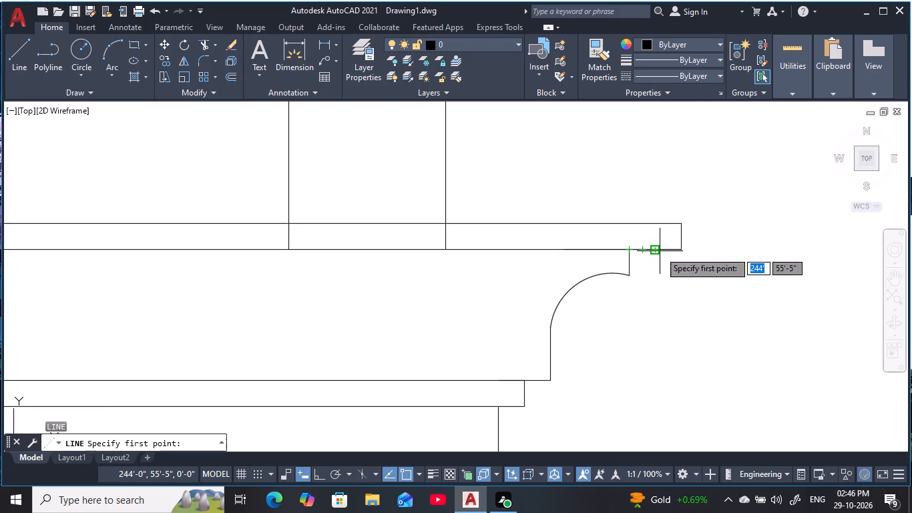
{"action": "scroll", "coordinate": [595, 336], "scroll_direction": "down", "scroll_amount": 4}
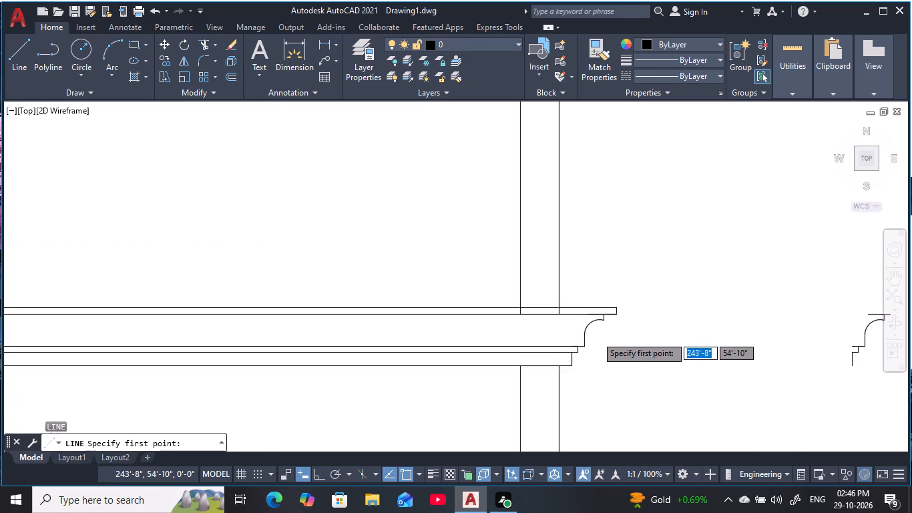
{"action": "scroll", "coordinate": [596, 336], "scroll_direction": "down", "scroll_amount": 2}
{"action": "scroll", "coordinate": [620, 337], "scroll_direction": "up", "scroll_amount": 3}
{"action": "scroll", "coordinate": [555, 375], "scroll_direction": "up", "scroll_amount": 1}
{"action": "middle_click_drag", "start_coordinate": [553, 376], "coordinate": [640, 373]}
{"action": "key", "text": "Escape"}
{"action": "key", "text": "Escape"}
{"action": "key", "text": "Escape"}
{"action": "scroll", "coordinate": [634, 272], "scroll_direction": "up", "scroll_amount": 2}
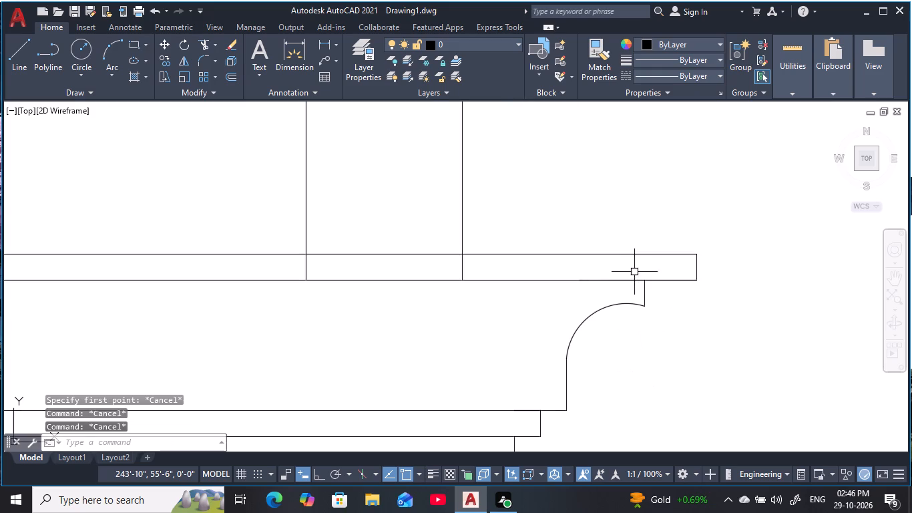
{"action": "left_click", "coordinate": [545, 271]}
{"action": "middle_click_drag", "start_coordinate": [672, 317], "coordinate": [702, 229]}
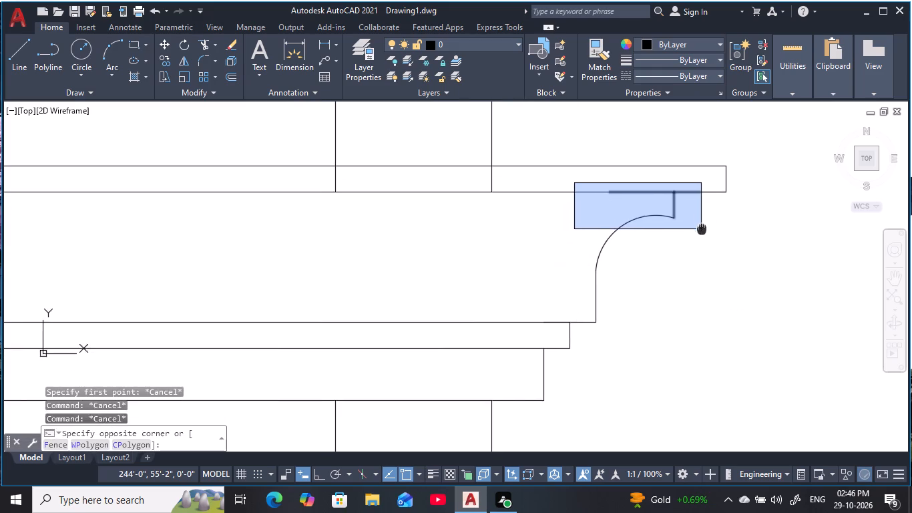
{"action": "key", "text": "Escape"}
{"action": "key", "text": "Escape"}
Move the lower band's right molding profile outward, from its top corner to the outer end of its short top line.
{"action": "left_click", "coordinate": [505, 180]}
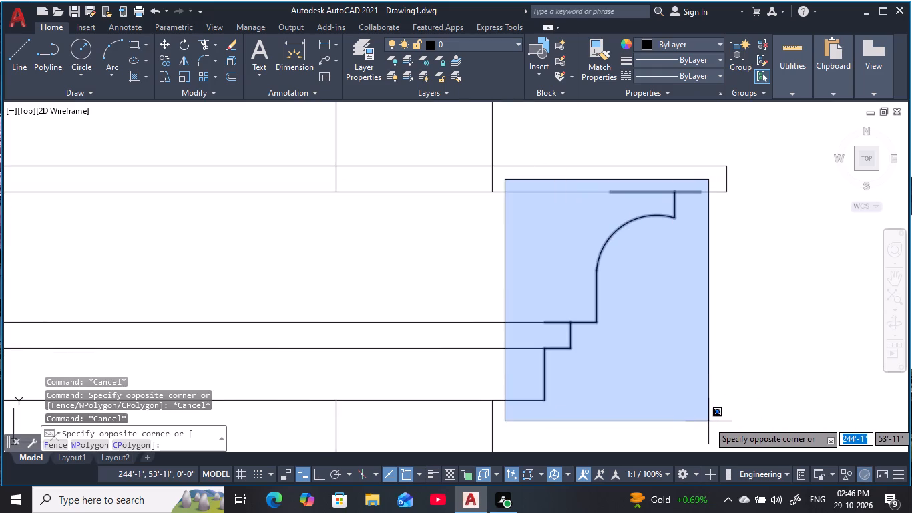
{"action": "left_click", "coordinate": [709, 421]}
{"action": "type", "text": "m"}
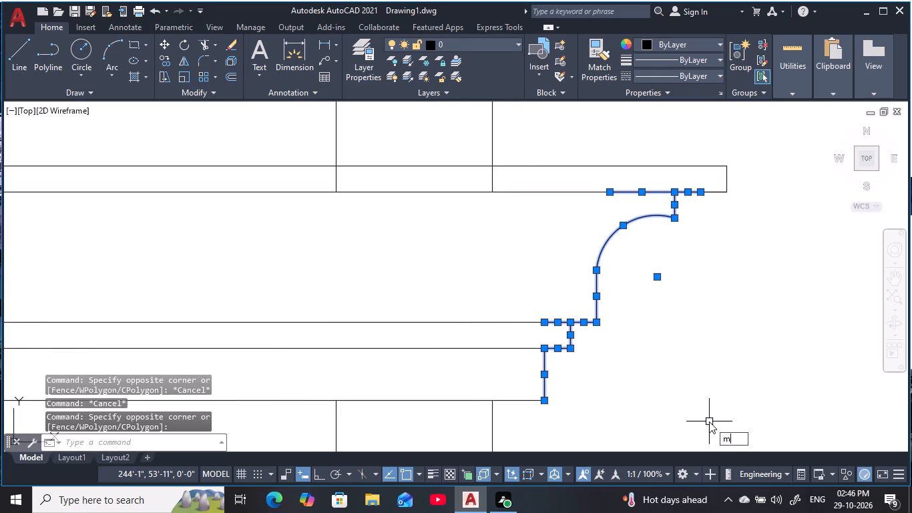
{"action": "key", "text": "space"}
{"action": "left_click", "coordinate": [672, 194]}
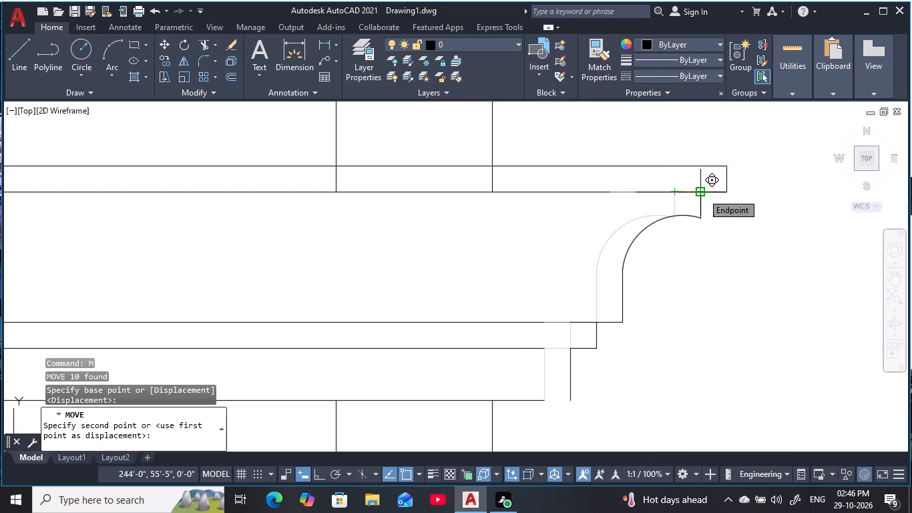
{"action": "left_click", "coordinate": [702, 193]}
{"action": "key", "text": "Escape"}
{"action": "key", "text": "Escape"}
{"action": "key", "text": "Escape"}
{"action": "key", "text": "Escape"}
{"action": "key", "text": "Escape"}
Extend the two lowest horizontal molding lines of the lower band to meet the moved right profile.
{"action": "type", "text": "ex"}
{"action": "key", "text": "space"}
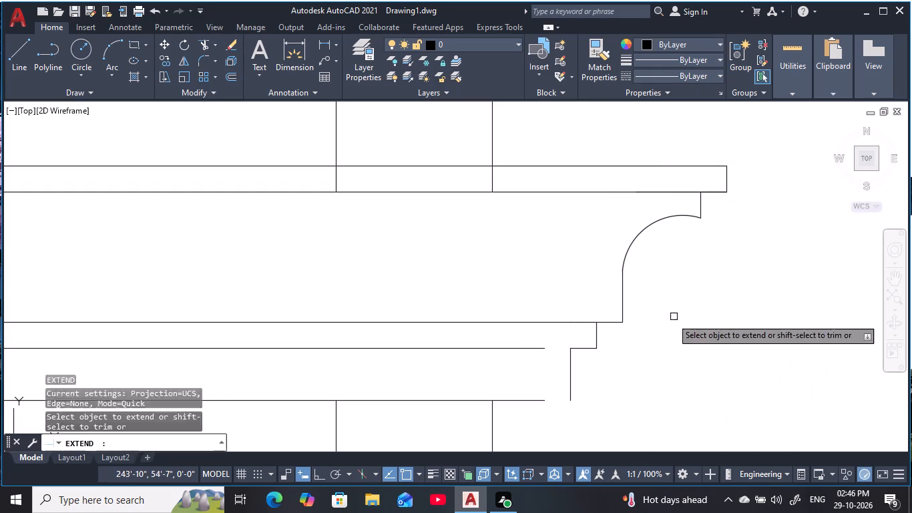
{"action": "left_click", "coordinate": [539, 345]}
{"action": "left_click", "coordinate": [533, 401]}
{"action": "key", "text": "Escape"}
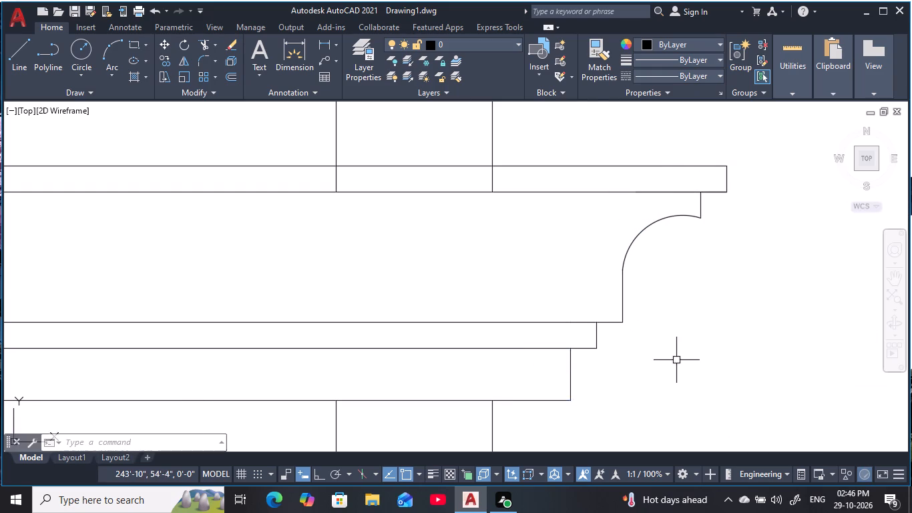
Trim the two right vertical column lines out of the lower band's top strip.
{"action": "scroll", "coordinate": [679, 357], "scroll_direction": "down", "scroll_amount": 5}
{"action": "middle_click_drag", "start_coordinate": [681, 352], "coordinate": [705, 337]}
{"action": "key", "text": "Escape"}
{"action": "key", "text": "Escape"}
{"action": "scroll", "coordinate": [678, 313], "scroll_direction": "up", "scroll_amount": 4}
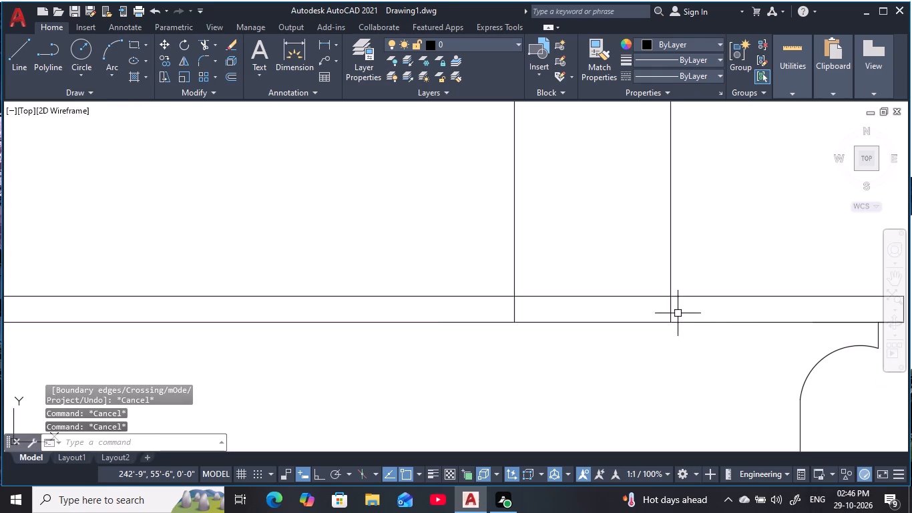
{"action": "type", "text": "tr"}
{"action": "key", "text": "space"}
{"action": "left_click_drag", "start_coordinate": [680, 314], "coordinate": [504, 318]}
Trim the inner left vertical column line out of the lower band's top strip.
{"action": "scroll", "coordinate": [507, 357], "scroll_direction": "down", "scroll_amount": 4}
{"action": "middle_click_drag", "start_coordinate": [512, 357], "coordinate": [647, 307]}
{"action": "scroll", "coordinate": [152, 298], "scroll_direction": "up", "scroll_amount": 2}
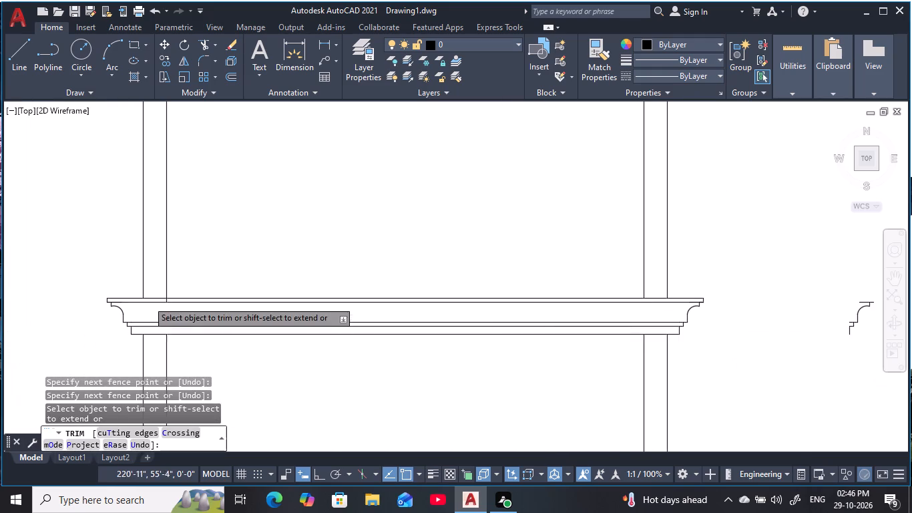
{"action": "scroll", "coordinate": [155, 295], "scroll_direction": "up", "scroll_amount": 3}
{"action": "scroll", "coordinate": [247, 347], "scroll_direction": "up", "scroll_amount": 1}
{"action": "middle_click_drag", "start_coordinate": [251, 355], "coordinate": [408, 225]}
{"action": "left_click_drag", "start_coordinate": [402, 268], "coordinate": [330, 269]}
{"action": "scroll", "coordinate": [422, 276], "scroll_direction": "down", "scroll_amount": 2}
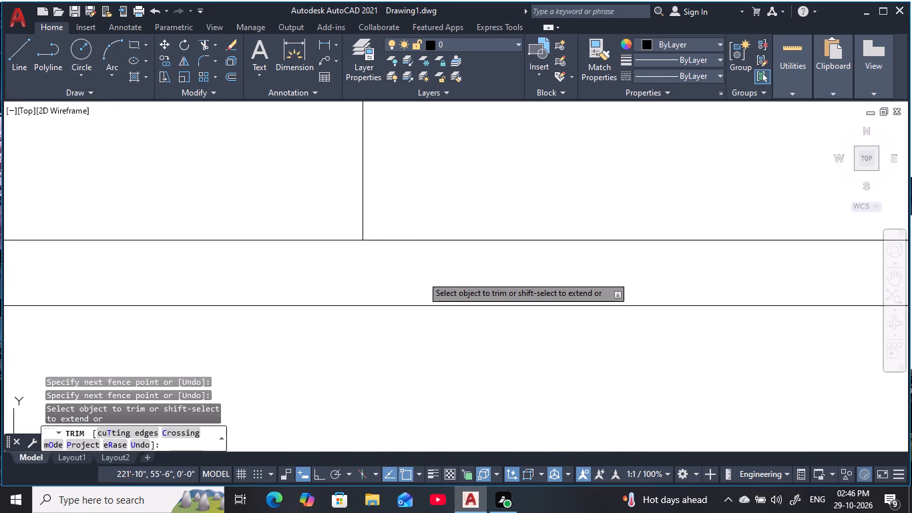
{"action": "scroll", "coordinate": [422, 276], "scroll_direction": "down", "scroll_amount": 4}
{"action": "scroll", "coordinate": [431, 282], "scroll_direction": "up", "scroll_amount": 1}
{"action": "scroll", "coordinate": [512, 323], "scroll_direction": "down", "scroll_amount": 1}
{"action": "middle_click_drag", "start_coordinate": [521, 319], "coordinate": [436, 299]}
{"action": "key", "text": "Escape"}
{"action": "key", "text": "Escape"}
{"action": "key", "text": "Escape"}
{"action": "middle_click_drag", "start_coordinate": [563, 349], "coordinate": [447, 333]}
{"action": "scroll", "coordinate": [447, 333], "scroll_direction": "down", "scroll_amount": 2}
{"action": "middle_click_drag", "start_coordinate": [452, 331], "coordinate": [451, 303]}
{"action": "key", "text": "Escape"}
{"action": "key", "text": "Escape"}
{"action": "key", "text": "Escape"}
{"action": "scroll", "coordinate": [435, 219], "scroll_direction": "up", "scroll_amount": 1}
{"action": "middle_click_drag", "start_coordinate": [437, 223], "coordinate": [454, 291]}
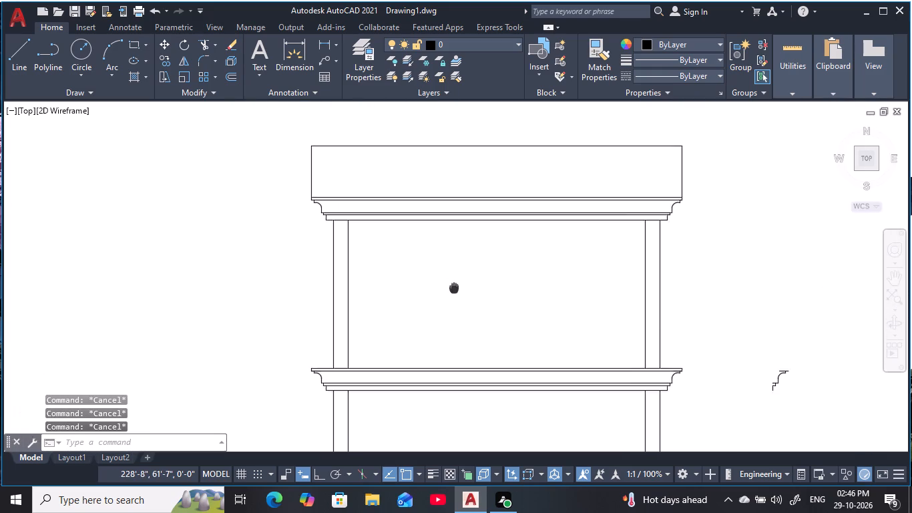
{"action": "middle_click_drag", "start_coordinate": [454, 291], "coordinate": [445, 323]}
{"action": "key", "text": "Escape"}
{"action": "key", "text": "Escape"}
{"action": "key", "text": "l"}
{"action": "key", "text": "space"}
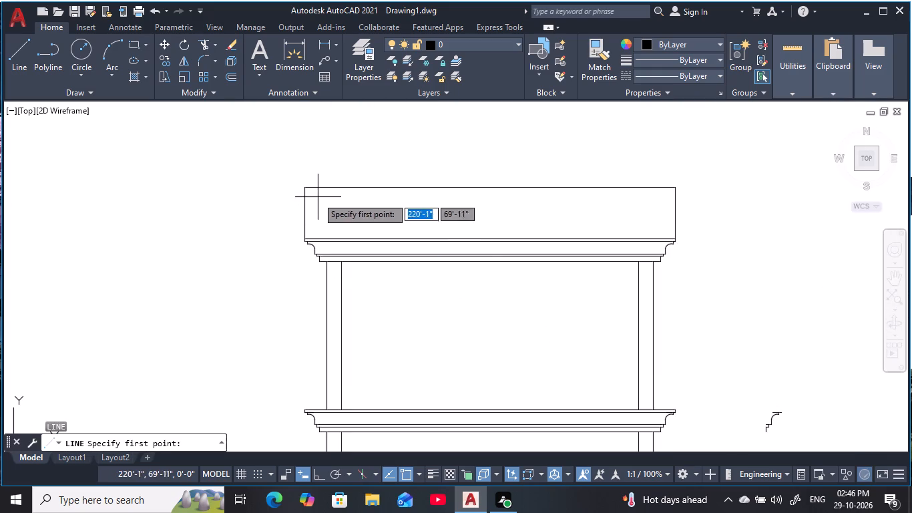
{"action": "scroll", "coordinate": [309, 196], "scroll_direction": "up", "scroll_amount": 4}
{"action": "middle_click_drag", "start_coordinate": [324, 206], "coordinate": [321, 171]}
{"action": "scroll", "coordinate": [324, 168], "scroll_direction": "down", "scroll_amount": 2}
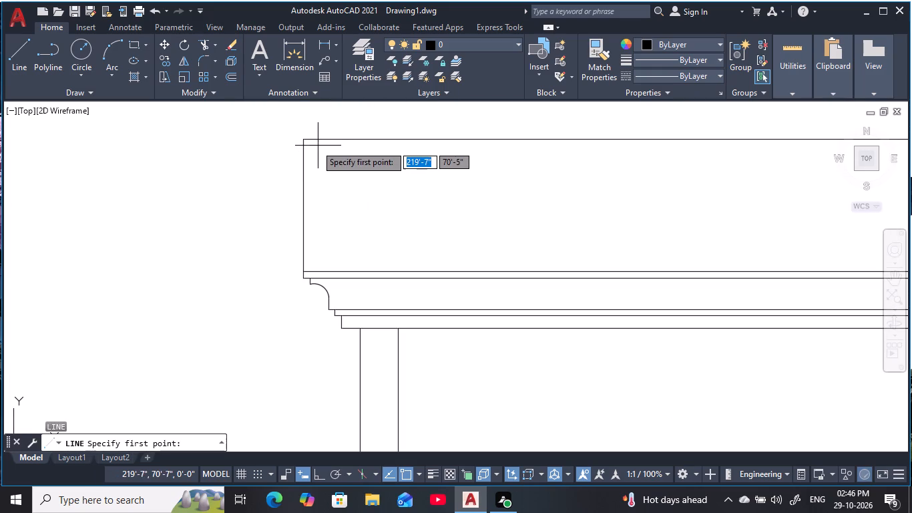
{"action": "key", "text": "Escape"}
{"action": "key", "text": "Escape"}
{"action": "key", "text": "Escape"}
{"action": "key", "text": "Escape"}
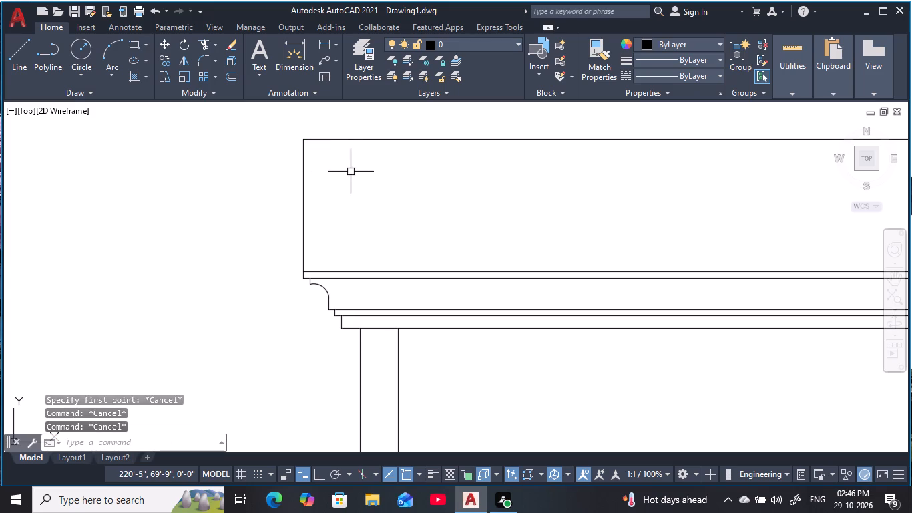
Draw a vertical line along the upper band's left edge, from its top corner down to the molding's top line.
{"action": "key", "text": "Escape"}
{"action": "type", "text": "l"}
{"action": "key", "text": "space"}
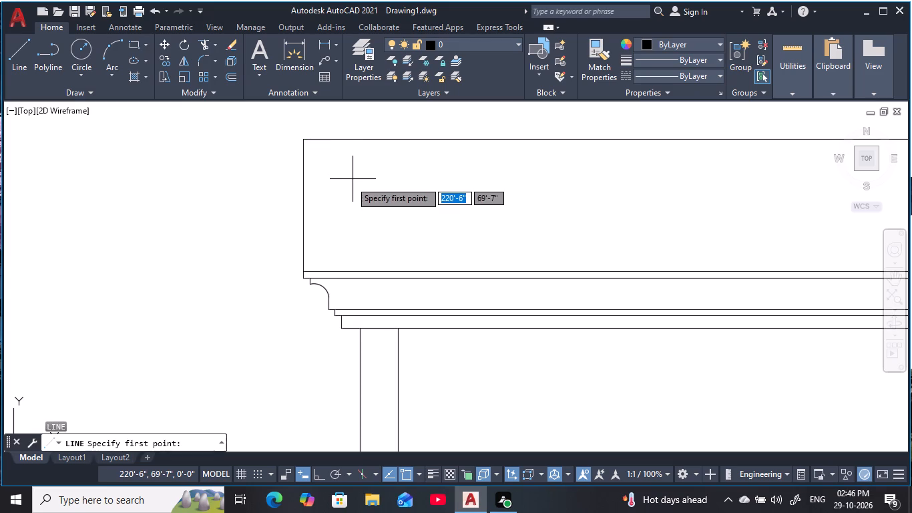
{"action": "left_click", "coordinate": [302, 139]}
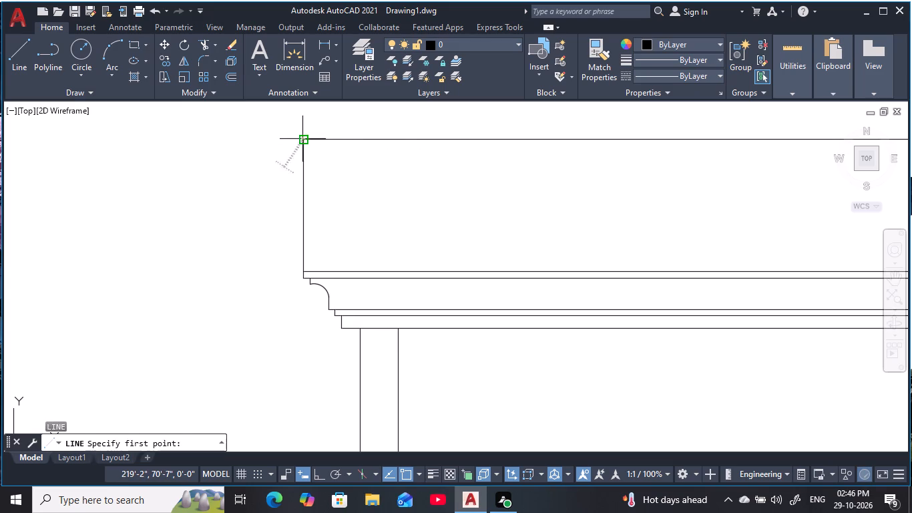
{"action": "left_click", "coordinate": [301, 269]}
{"action": "key", "text": "Escape"}
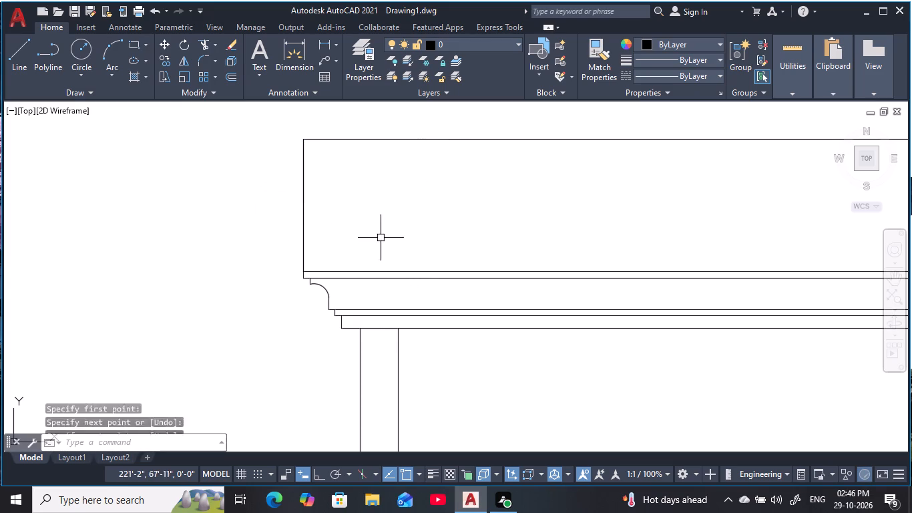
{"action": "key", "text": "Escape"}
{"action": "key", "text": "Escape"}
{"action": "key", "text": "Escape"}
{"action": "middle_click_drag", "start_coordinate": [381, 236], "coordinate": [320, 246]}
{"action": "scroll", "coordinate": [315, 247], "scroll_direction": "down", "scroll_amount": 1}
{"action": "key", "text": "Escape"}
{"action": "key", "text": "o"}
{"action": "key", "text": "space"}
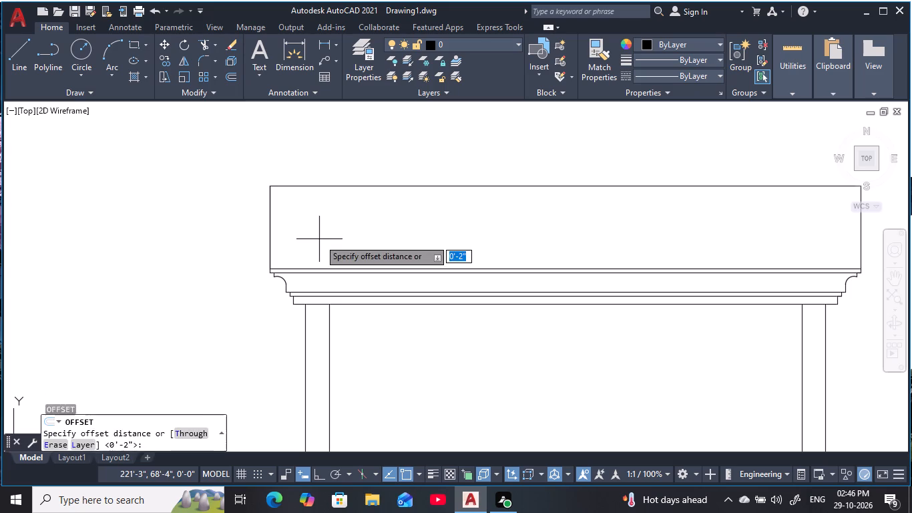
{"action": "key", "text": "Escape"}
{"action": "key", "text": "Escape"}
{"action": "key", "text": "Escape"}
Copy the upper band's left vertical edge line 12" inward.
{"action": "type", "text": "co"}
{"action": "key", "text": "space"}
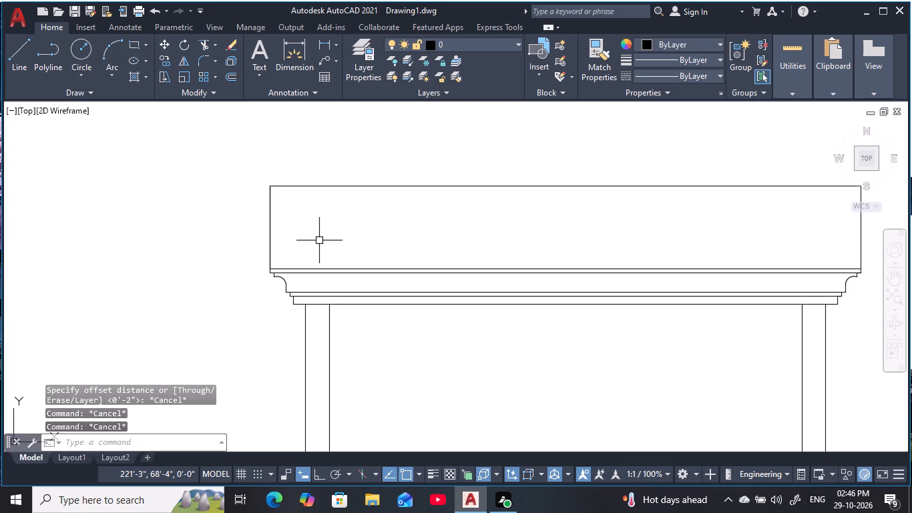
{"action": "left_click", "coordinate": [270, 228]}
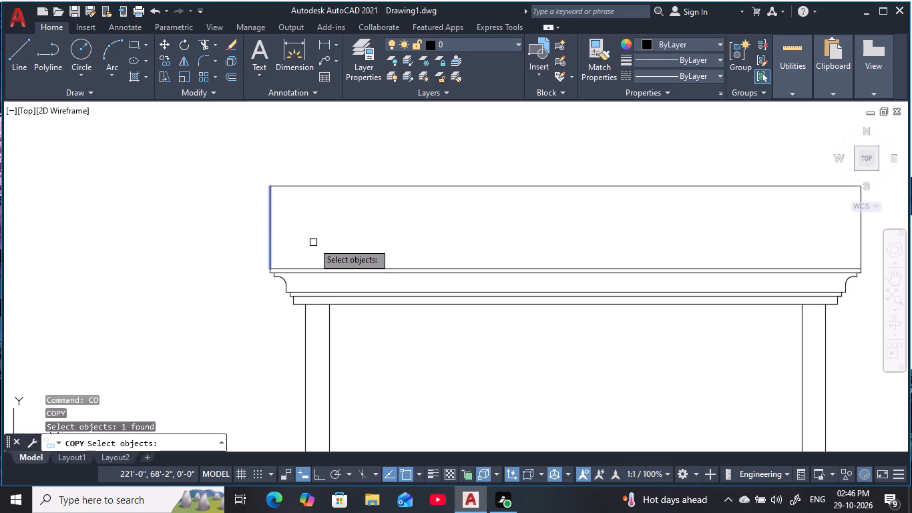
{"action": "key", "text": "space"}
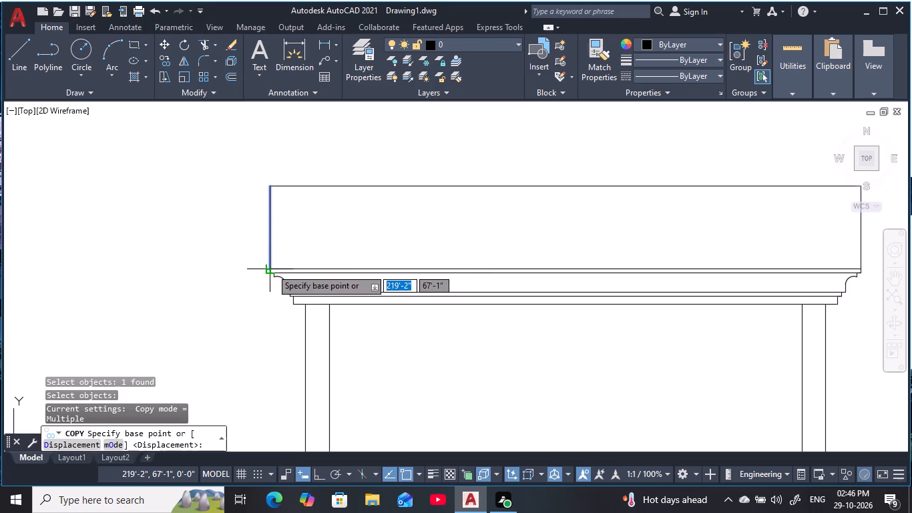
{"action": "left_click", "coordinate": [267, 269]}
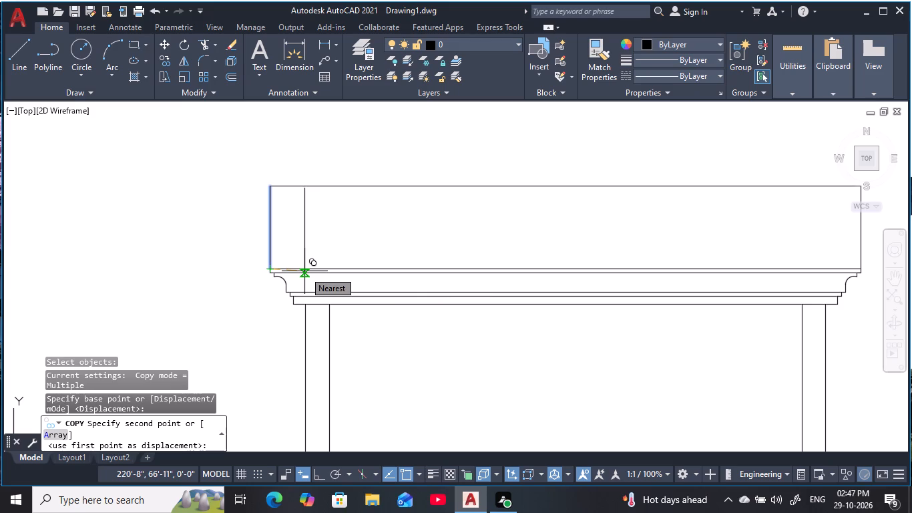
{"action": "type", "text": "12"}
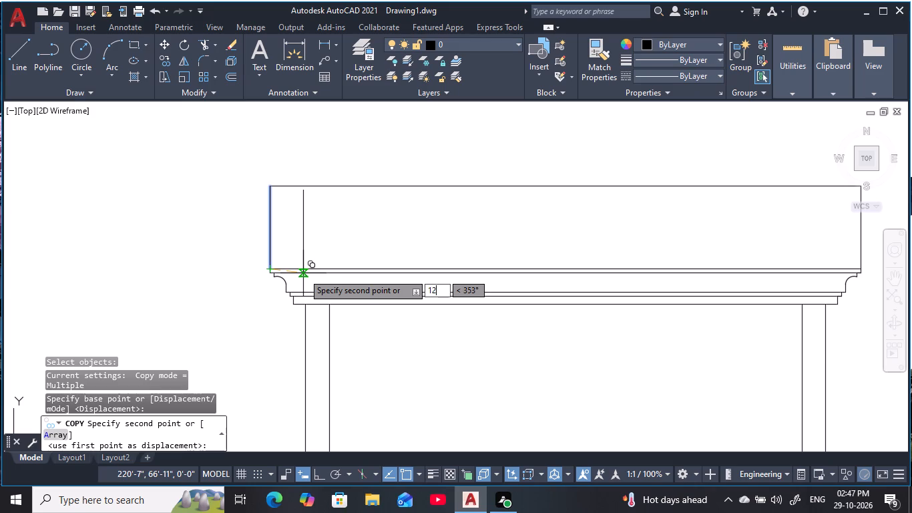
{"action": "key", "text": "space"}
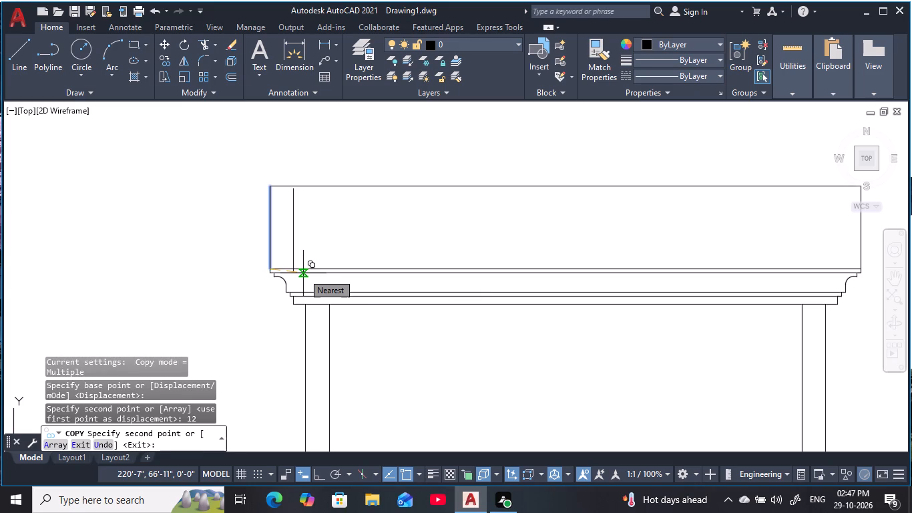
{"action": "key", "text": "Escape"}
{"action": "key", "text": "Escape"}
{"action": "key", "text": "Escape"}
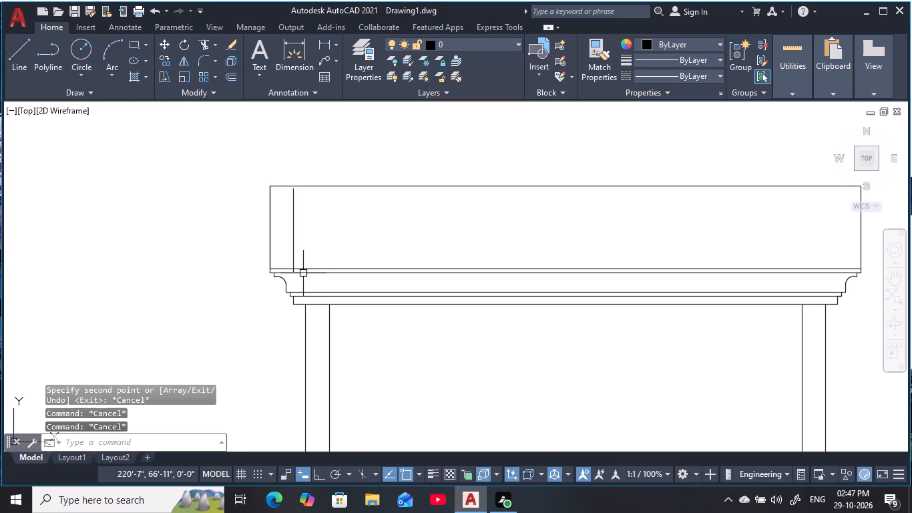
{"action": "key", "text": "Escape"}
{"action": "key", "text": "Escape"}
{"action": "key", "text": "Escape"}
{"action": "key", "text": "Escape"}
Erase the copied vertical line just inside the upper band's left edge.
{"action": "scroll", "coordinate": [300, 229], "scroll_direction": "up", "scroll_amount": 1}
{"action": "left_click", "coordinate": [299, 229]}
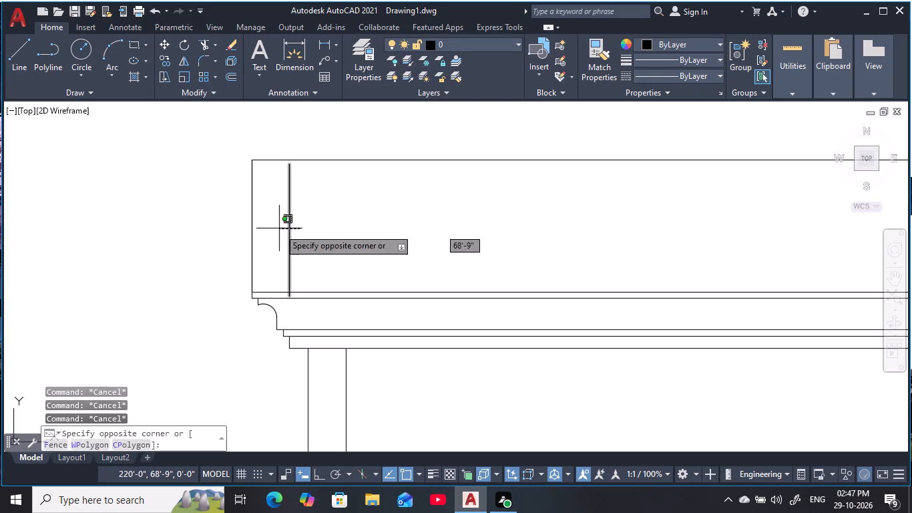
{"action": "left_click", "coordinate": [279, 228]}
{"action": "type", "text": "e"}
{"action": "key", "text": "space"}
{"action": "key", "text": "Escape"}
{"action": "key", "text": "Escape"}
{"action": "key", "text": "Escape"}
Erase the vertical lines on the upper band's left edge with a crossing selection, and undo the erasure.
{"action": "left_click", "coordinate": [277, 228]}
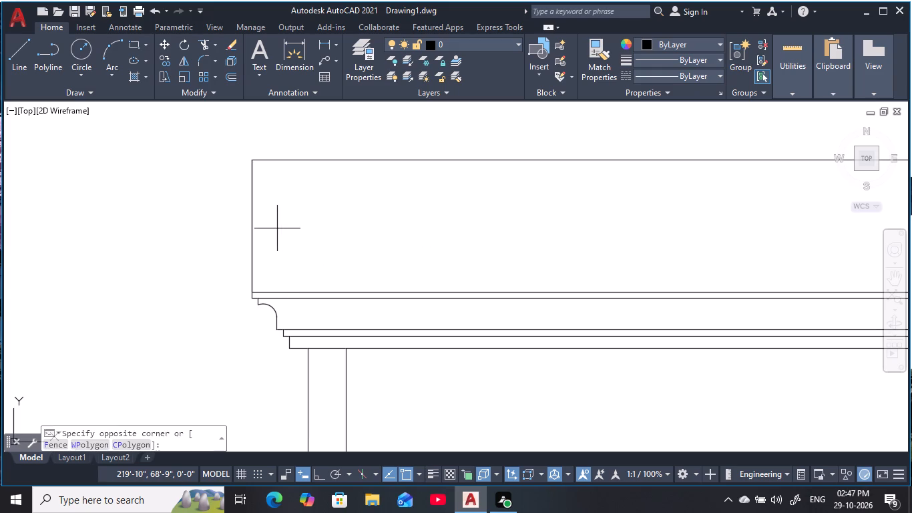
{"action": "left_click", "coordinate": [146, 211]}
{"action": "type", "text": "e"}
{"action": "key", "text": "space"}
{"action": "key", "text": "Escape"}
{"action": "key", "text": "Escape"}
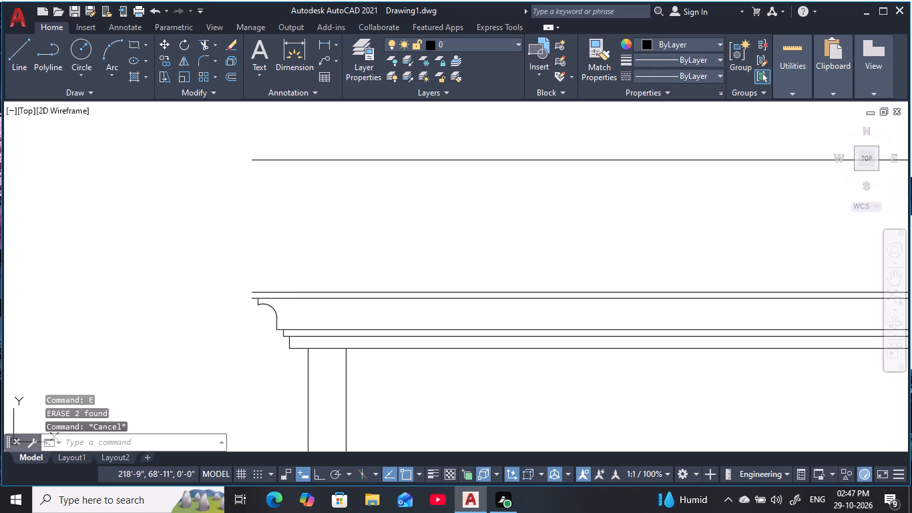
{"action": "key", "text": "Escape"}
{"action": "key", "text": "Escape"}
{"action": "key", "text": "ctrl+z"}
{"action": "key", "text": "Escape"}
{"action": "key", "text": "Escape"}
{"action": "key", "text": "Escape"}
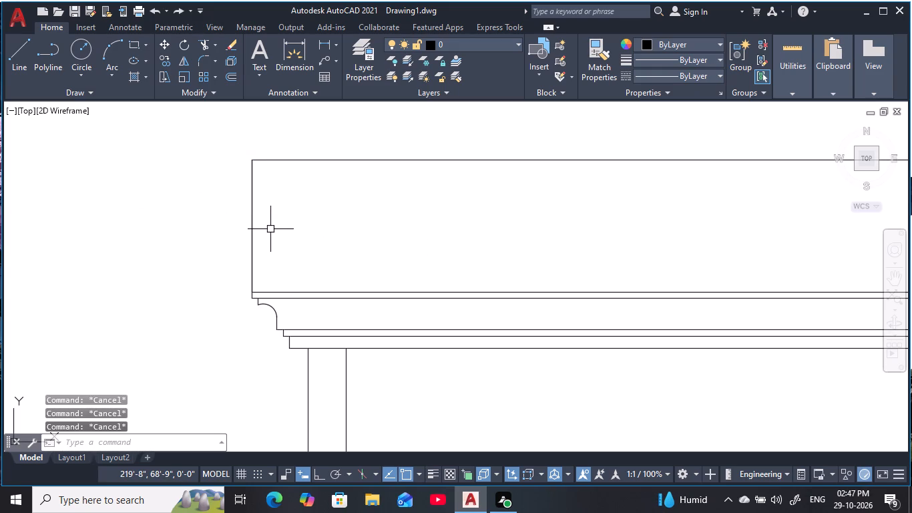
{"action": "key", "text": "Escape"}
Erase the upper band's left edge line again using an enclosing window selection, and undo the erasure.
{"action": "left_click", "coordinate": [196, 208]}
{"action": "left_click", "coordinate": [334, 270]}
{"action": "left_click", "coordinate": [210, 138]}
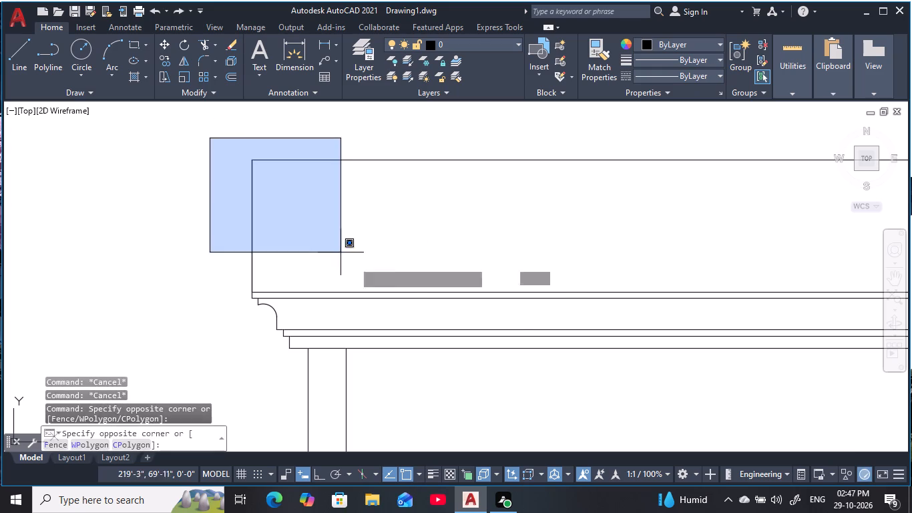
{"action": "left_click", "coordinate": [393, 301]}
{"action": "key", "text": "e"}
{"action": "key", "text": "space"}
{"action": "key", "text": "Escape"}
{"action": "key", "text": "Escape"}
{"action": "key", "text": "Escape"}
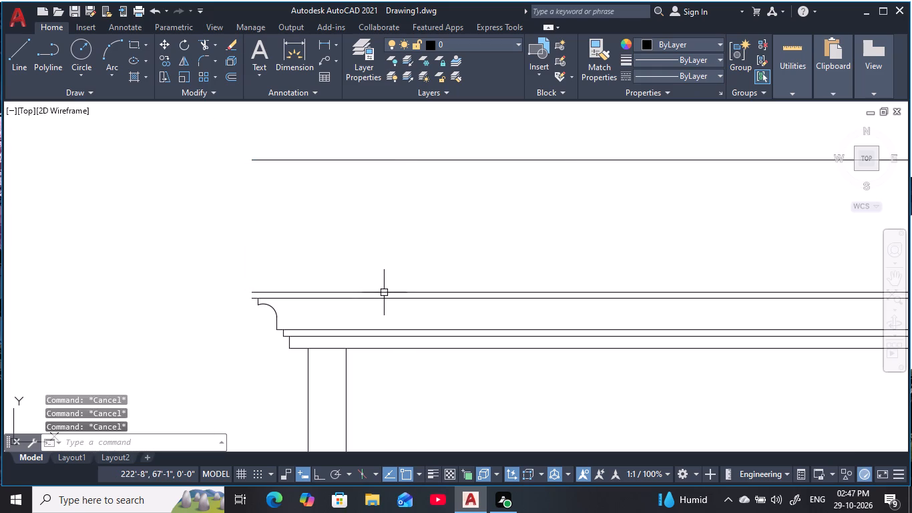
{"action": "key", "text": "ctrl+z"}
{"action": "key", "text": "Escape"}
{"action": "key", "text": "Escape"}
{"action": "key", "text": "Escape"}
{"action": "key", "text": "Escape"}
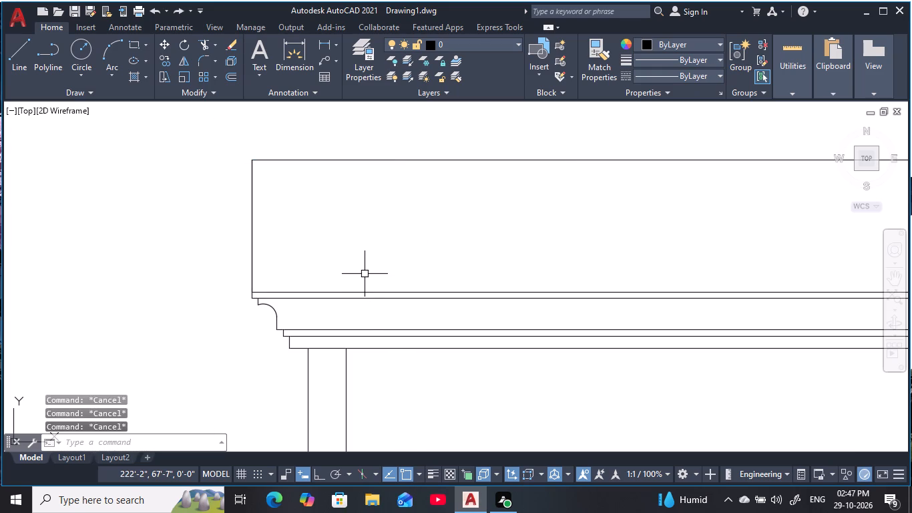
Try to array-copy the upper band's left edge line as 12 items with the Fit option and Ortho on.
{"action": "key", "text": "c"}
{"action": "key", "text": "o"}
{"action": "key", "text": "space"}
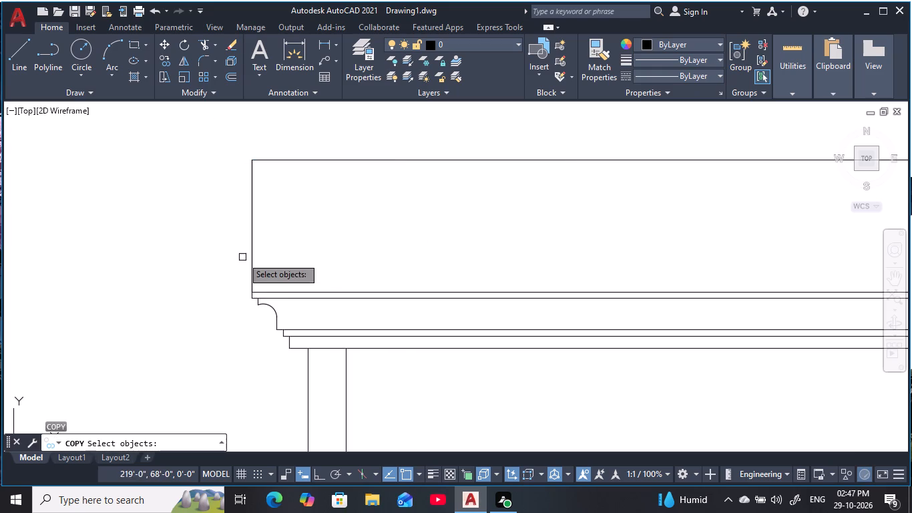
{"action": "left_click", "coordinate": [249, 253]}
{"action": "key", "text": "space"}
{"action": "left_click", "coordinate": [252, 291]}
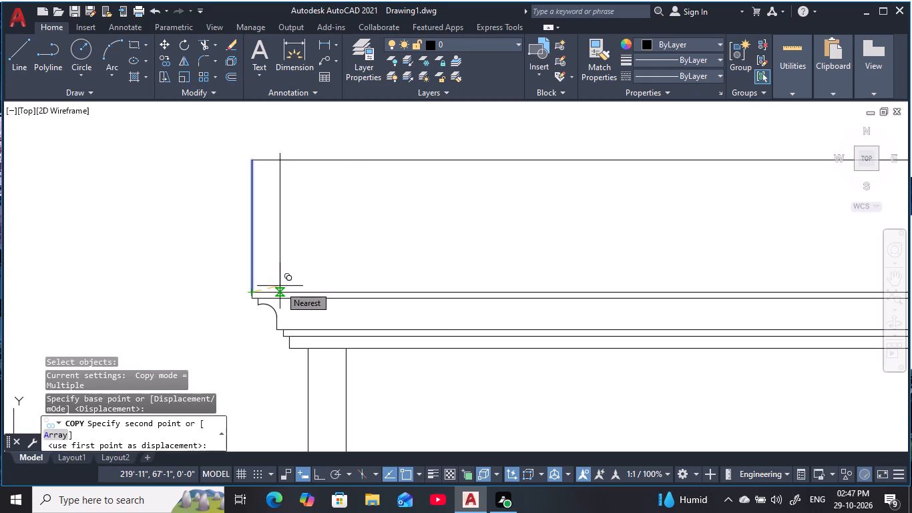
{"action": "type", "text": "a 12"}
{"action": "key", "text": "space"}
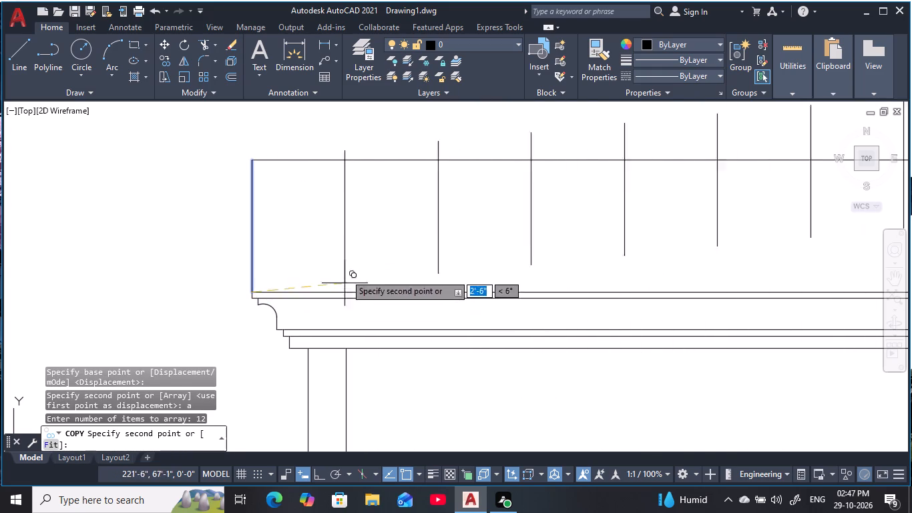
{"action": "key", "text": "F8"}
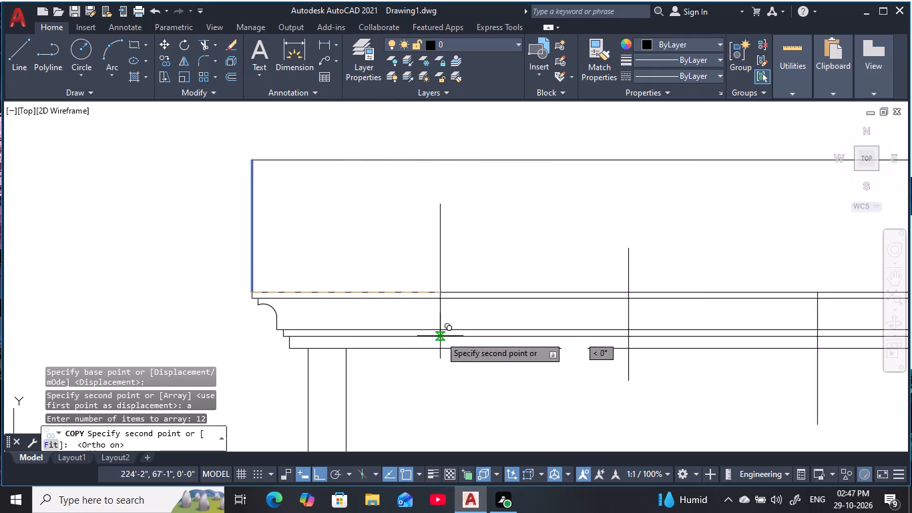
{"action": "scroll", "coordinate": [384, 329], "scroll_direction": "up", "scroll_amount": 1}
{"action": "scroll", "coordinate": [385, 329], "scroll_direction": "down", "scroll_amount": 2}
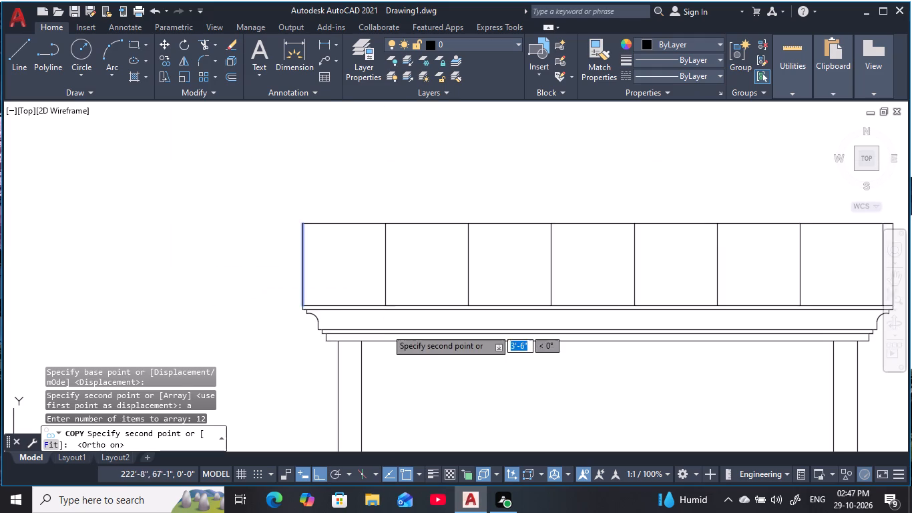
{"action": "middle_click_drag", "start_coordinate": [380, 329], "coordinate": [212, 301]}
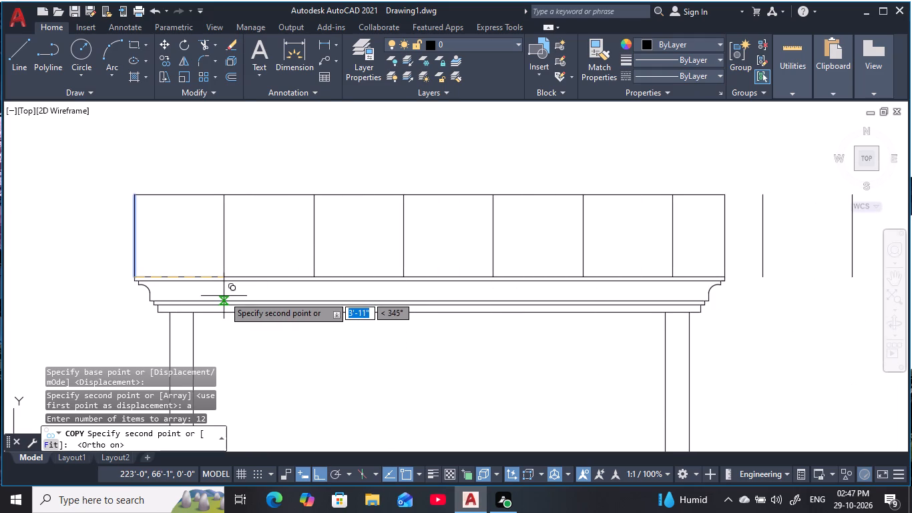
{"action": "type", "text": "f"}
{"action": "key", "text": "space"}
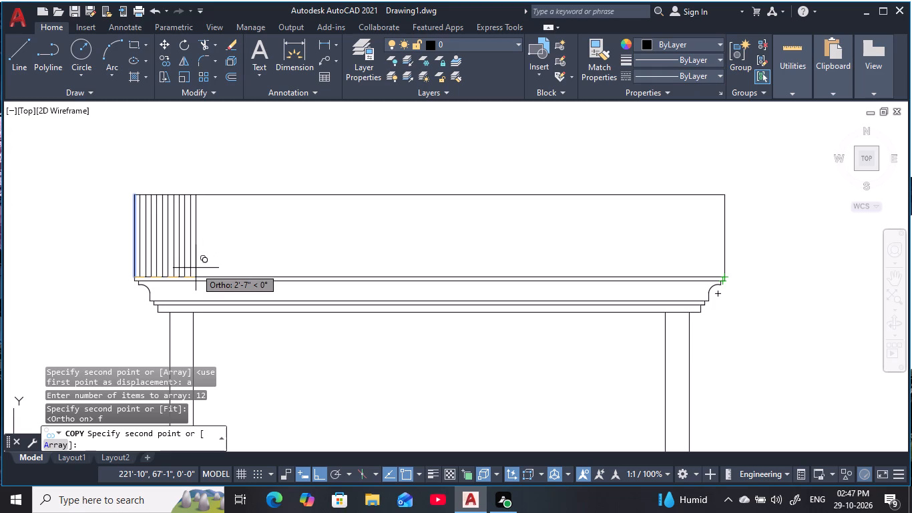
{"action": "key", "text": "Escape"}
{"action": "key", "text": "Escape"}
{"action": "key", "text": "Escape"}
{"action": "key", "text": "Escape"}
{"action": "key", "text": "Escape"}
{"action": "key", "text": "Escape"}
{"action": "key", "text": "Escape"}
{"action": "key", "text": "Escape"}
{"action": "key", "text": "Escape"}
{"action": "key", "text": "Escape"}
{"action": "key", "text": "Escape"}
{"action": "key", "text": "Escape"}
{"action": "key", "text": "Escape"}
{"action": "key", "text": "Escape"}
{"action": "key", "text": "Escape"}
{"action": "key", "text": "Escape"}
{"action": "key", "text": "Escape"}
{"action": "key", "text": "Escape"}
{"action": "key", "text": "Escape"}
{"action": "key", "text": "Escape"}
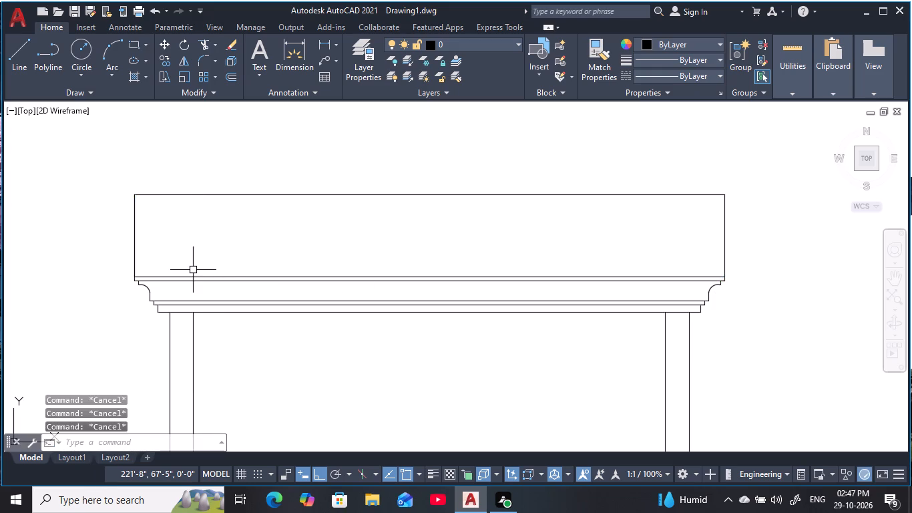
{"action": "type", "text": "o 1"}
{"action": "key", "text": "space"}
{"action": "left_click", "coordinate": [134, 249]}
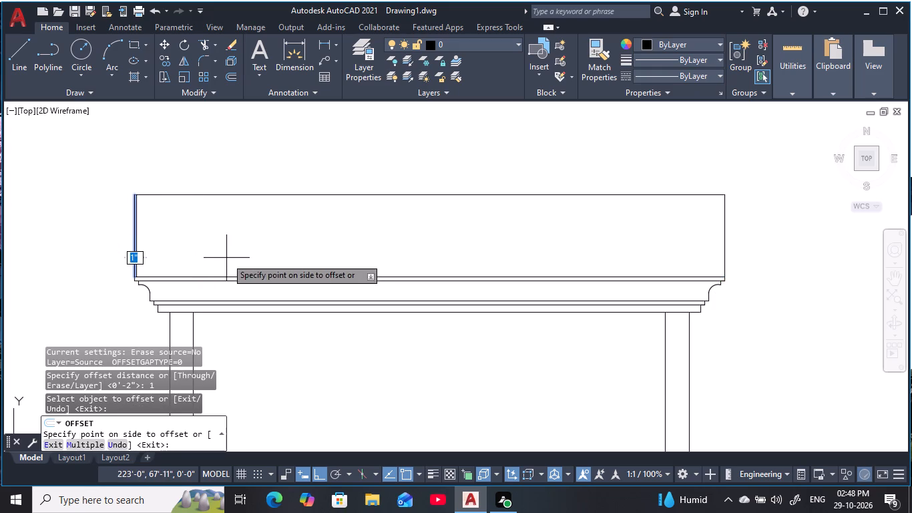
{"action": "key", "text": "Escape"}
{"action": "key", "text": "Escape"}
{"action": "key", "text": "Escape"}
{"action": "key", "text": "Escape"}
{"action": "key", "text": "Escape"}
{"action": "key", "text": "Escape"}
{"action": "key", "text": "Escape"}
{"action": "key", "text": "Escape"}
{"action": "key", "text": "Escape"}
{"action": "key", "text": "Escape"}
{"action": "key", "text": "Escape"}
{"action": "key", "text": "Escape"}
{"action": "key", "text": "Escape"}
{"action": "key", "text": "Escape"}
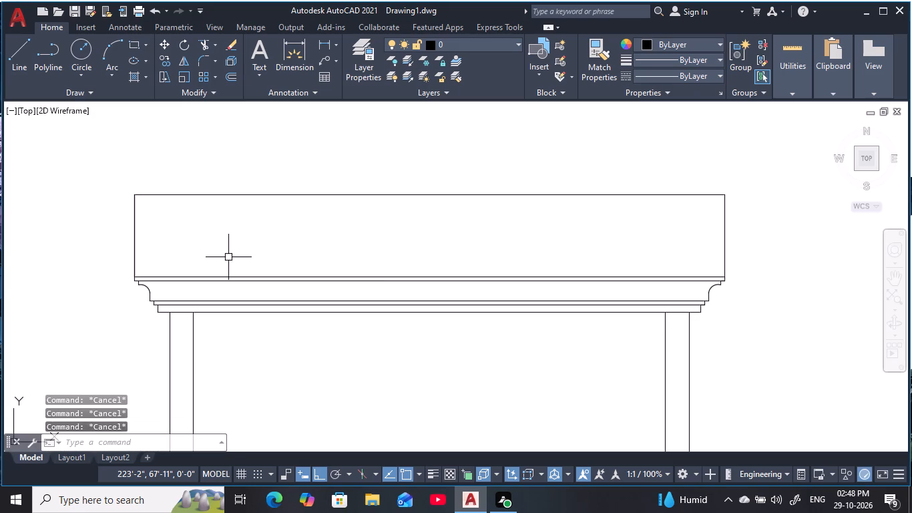
Array-copy the upper band's left edge line as 50 items, using Fit to space them across to the band's right edge.
{"action": "key", "text": "c"}
{"action": "key", "text": "o"}
{"action": "key", "text": "space"}
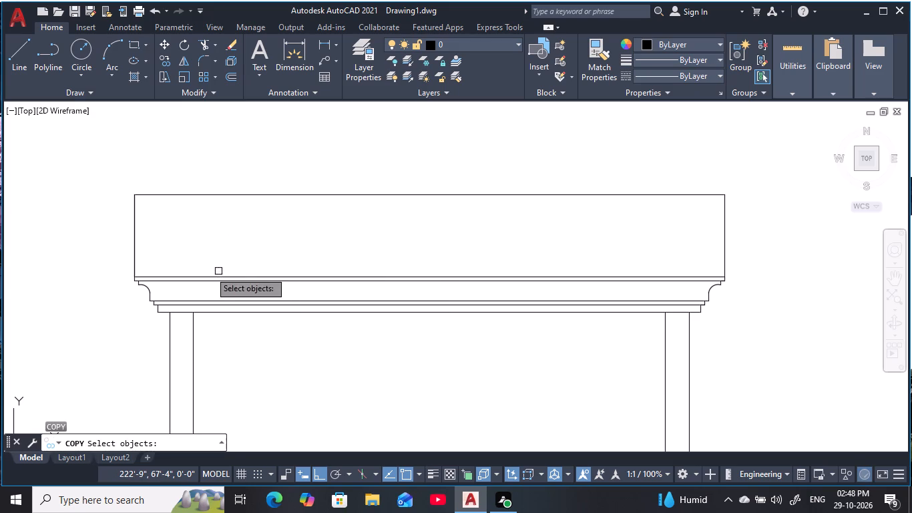
{"action": "left_click", "coordinate": [134, 259]}
{"action": "key", "text": "space"}
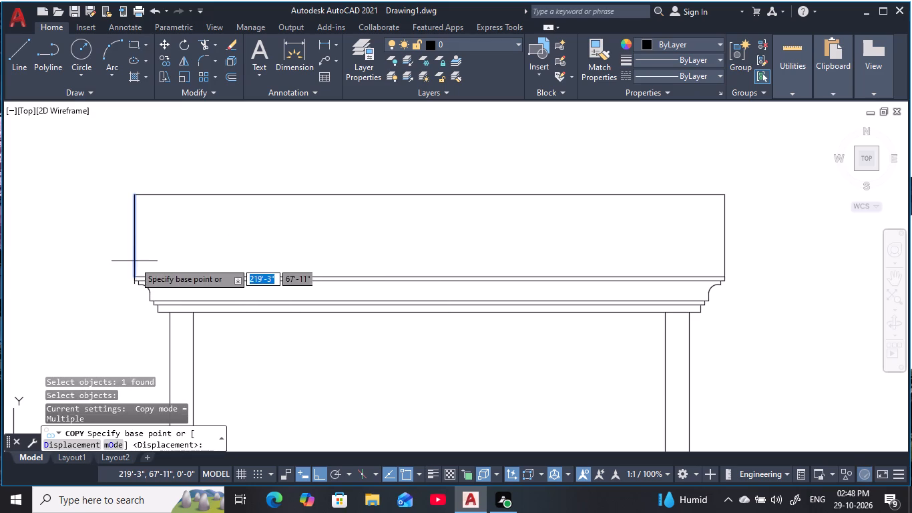
{"action": "left_click", "coordinate": [137, 276]}
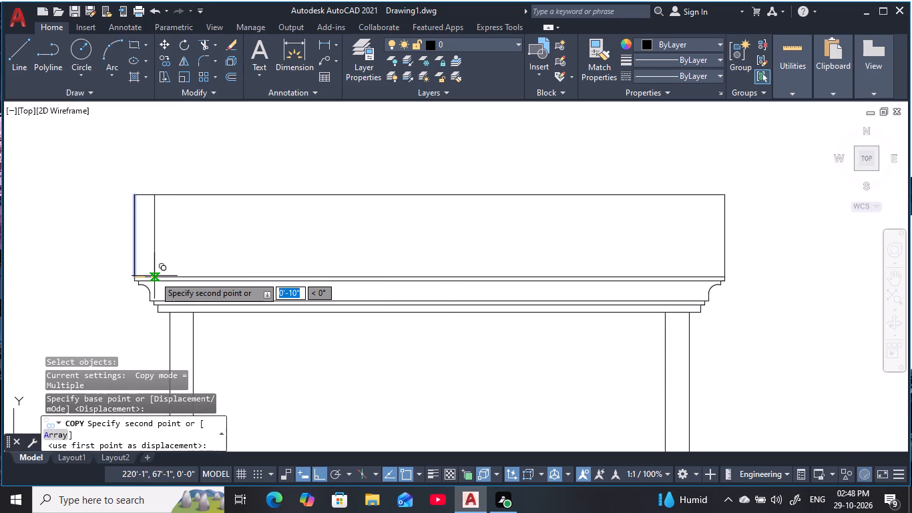
{"action": "type", "text": "a"}
{"action": "key", "text": "space"}
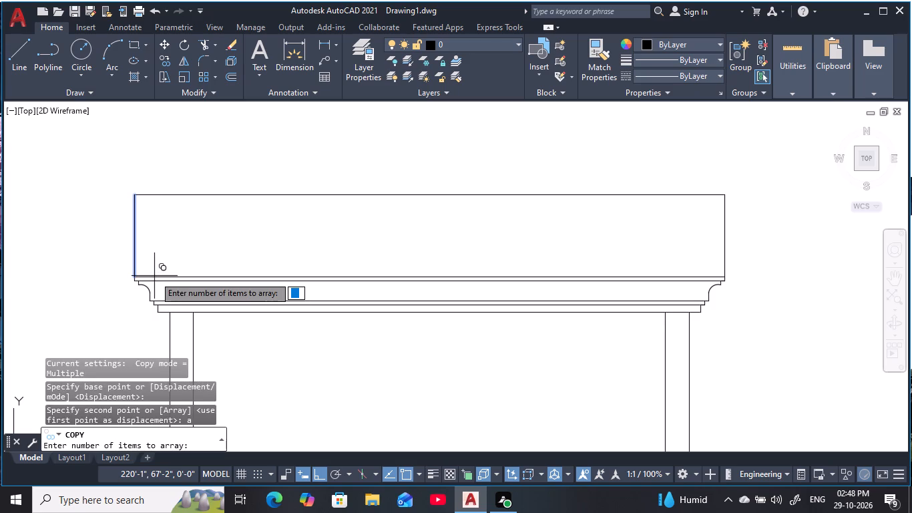
{"action": "type", "text": "50"}
{"action": "key", "text": "space"}
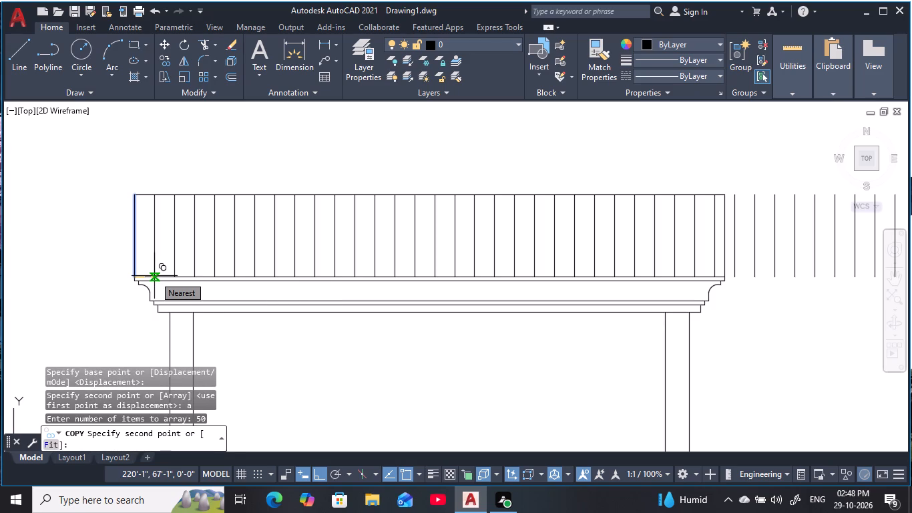
{"action": "type", "text": "f"}
{"action": "key", "text": "space"}
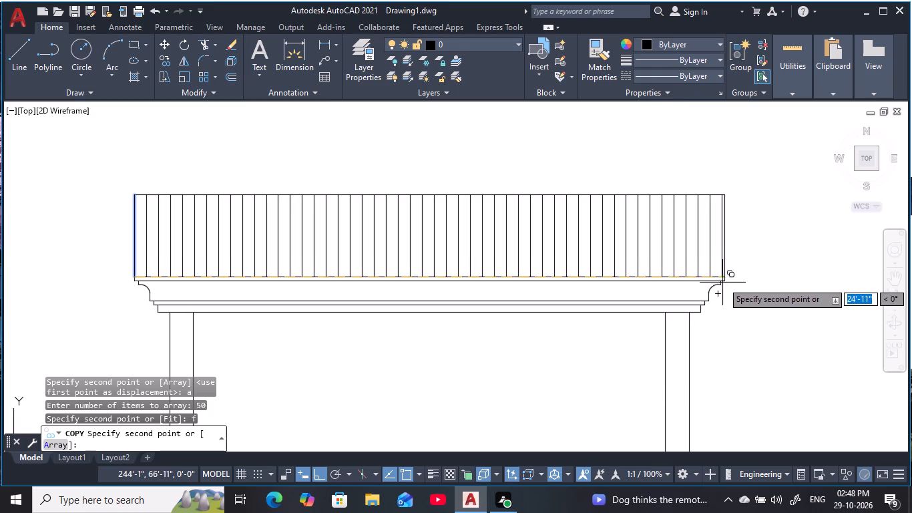
{"action": "scroll", "coordinate": [722, 279], "scroll_direction": "up", "scroll_amount": 4}
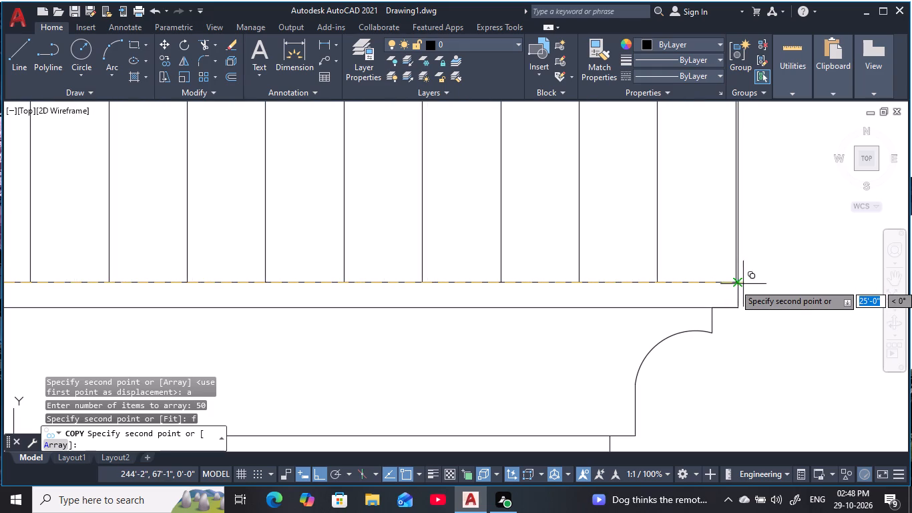
{"action": "scroll", "coordinate": [744, 287], "scroll_direction": "up", "scroll_amount": 4}
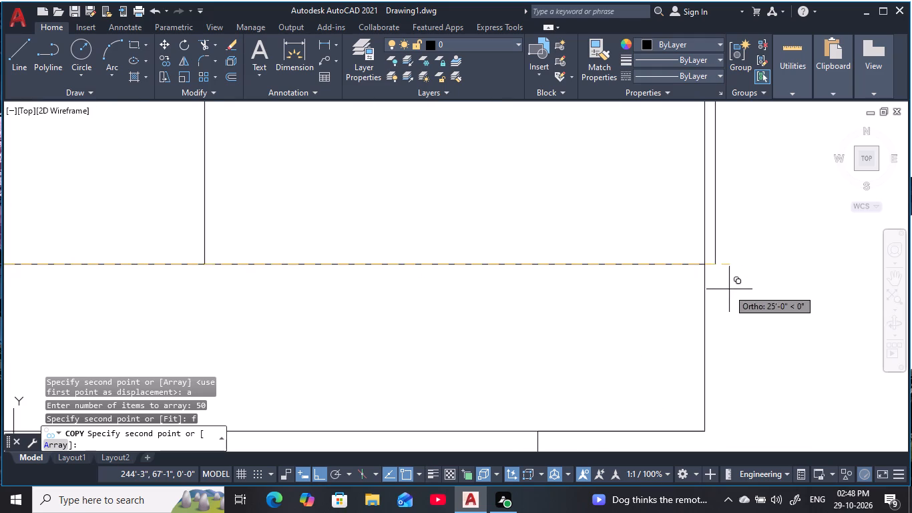
{"action": "scroll", "coordinate": [706, 262], "scroll_direction": "down", "scroll_amount": 5}
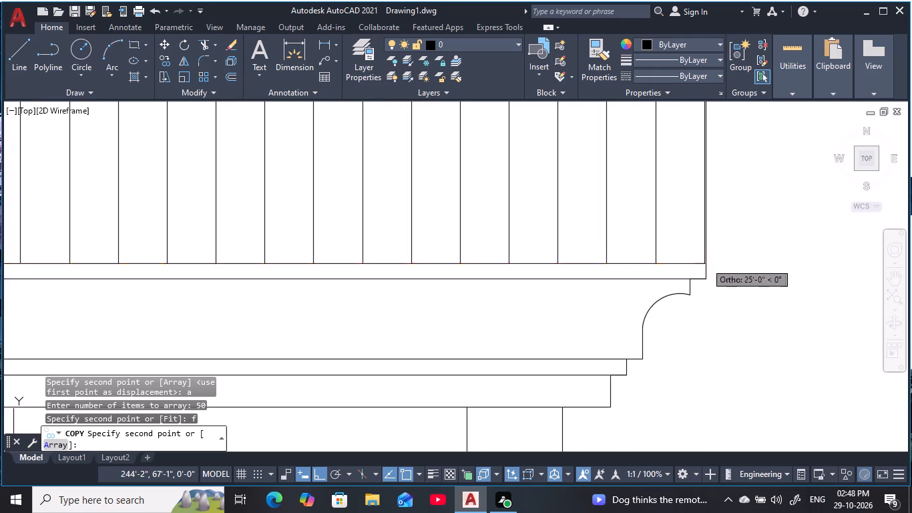
{"action": "left_click", "coordinate": [704, 264]}
{"action": "key", "text": "Escape"}
{"action": "key", "text": "Escape"}
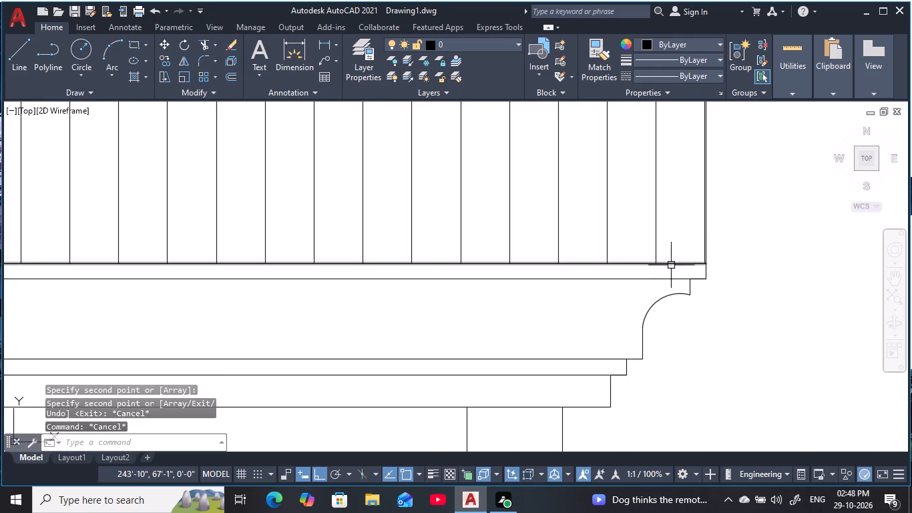
Examine the vertical line fill in the upper band and the whole elevation below it.
{"action": "scroll", "coordinate": [671, 265], "scroll_direction": "down", "scroll_amount": 2}
{"action": "middle_click_drag", "start_coordinate": [670, 265], "coordinate": [785, 274]}
{"action": "scroll", "coordinate": [785, 274], "scroll_direction": "down", "scroll_amount": 2}
{"action": "scroll", "coordinate": [600, 267], "scroll_direction": "up", "scroll_amount": 1}
{"action": "middle_click_drag", "start_coordinate": [600, 267], "coordinate": [549, 254]}
{"action": "scroll", "coordinate": [538, 252], "scroll_direction": "down", "scroll_amount": 2}
{"action": "scroll", "coordinate": [533, 283], "scroll_direction": "up", "scroll_amount": 1}
{"action": "middle_click_drag", "start_coordinate": [533, 283], "coordinate": [525, 277]}
{"action": "key", "text": "Escape"}
{"action": "key", "text": "Escape"}
{"action": "key", "text": "Escape"}
{"action": "key", "text": "Escape"}
{"action": "key", "text": "Escape"}
{"action": "key", "text": "Escape"}
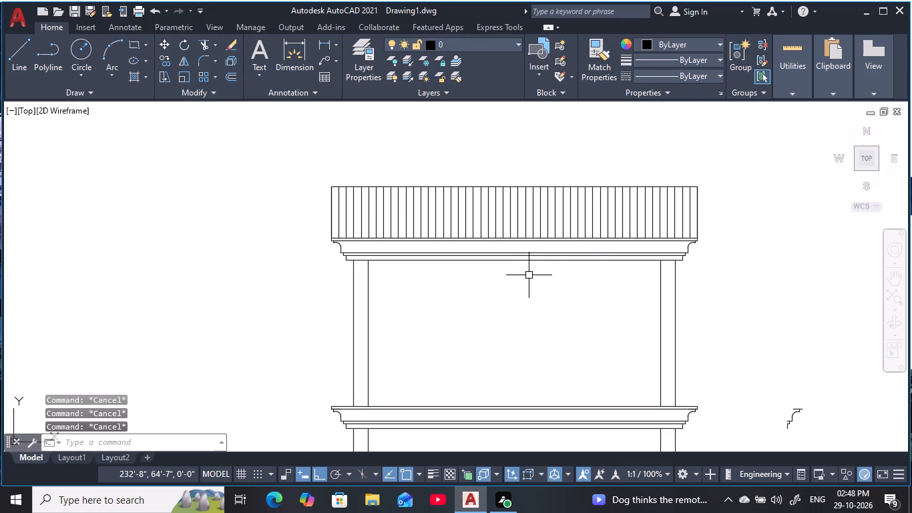
{"action": "scroll", "coordinate": [529, 275], "scroll_direction": "down", "scroll_amount": 1}
{"action": "middle_click_drag", "start_coordinate": [534, 282], "coordinate": [513, 265]}
{"action": "middle_click_drag", "start_coordinate": [529, 307], "coordinate": [518, 268]}
{"action": "key", "text": "Escape"}
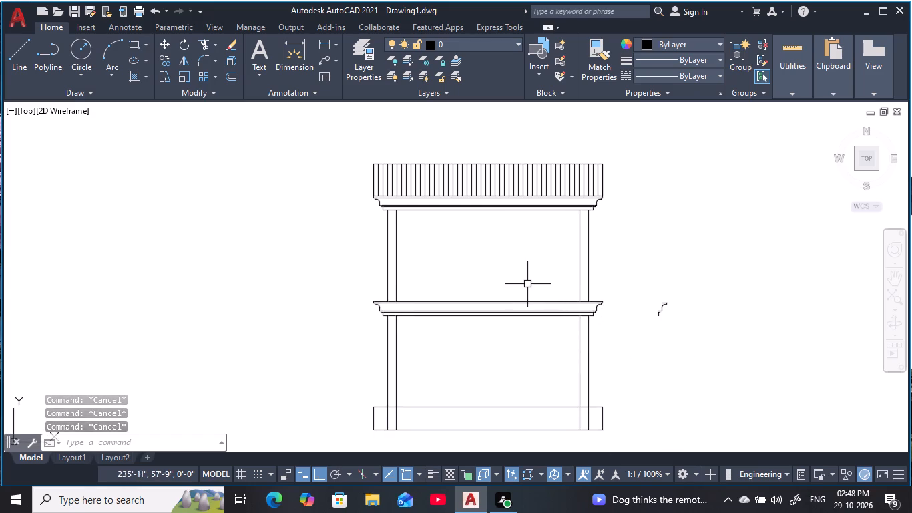
{"action": "key", "text": "Escape"}
{"action": "key", "text": "Escape"}
{"action": "key", "text": "Escape"}
{"action": "key", "text": "Escape"}
{"action": "key", "text": "Escape"}
Start an Offset with a distance of 1'.
{"action": "middle_click_drag", "start_coordinate": [528, 284], "coordinate": [525, 271]}
{"action": "scroll", "coordinate": [525, 271], "scroll_direction": "up", "scroll_amount": 1}
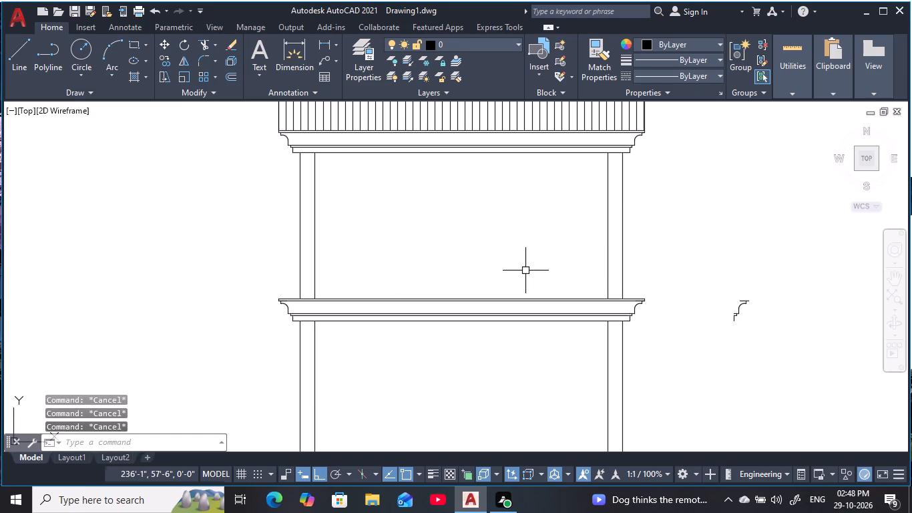
{"action": "key", "text": "Escape"}
{"action": "key", "text": "Escape"}
{"action": "key", "text": "Escape"}
{"action": "middle_click_drag", "start_coordinate": [525, 271], "coordinate": [511, 271]}
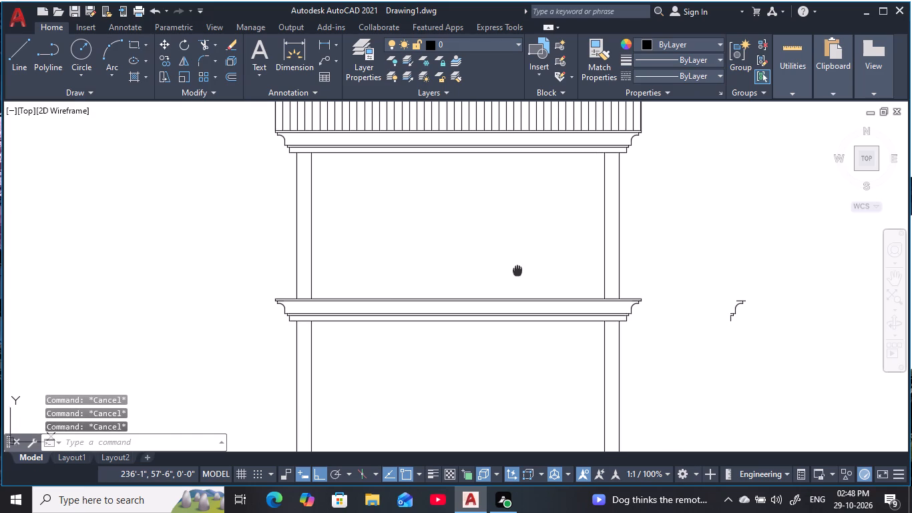
{"action": "middle_click_drag", "start_coordinate": [511, 271], "coordinate": [483, 277]}
{"action": "key", "text": "o"}
{"action": "key", "text": "space"}
{"action": "type", "text": "1'"}
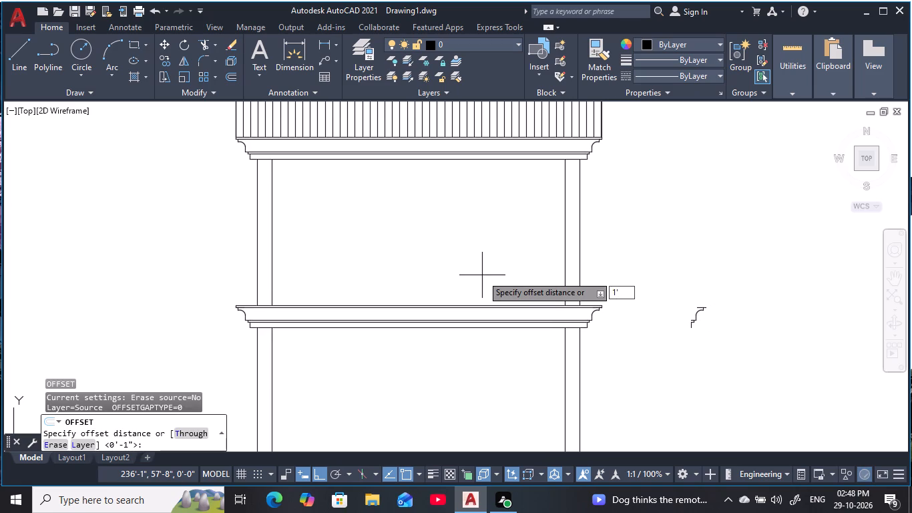
Offset the right column's inner line 1' inward, between the upper and lower moldings.
{"action": "key", "text": "space"}
{"action": "left_click", "coordinate": [565, 271]}
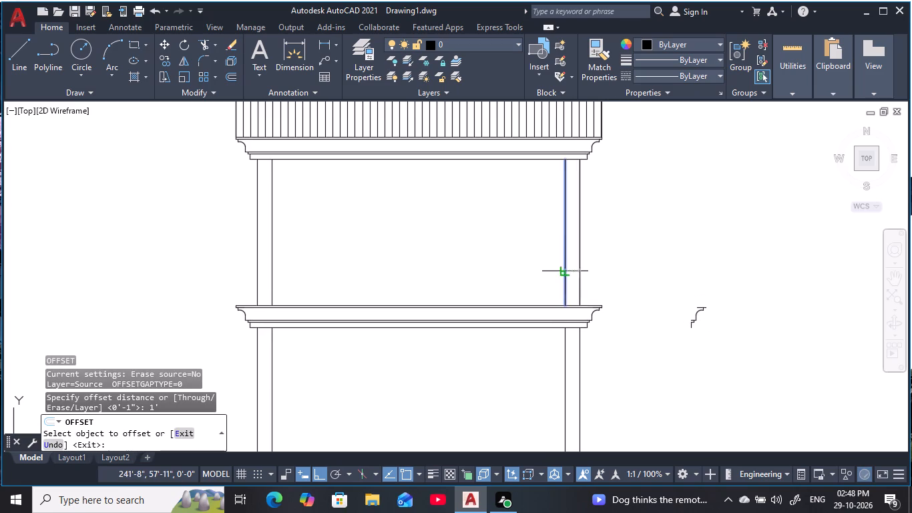
{"action": "left_click", "coordinate": [475, 268]}
{"action": "key", "text": "Escape"}
{"action": "key", "text": "Escape"}
{"action": "key", "text": "Escape"}
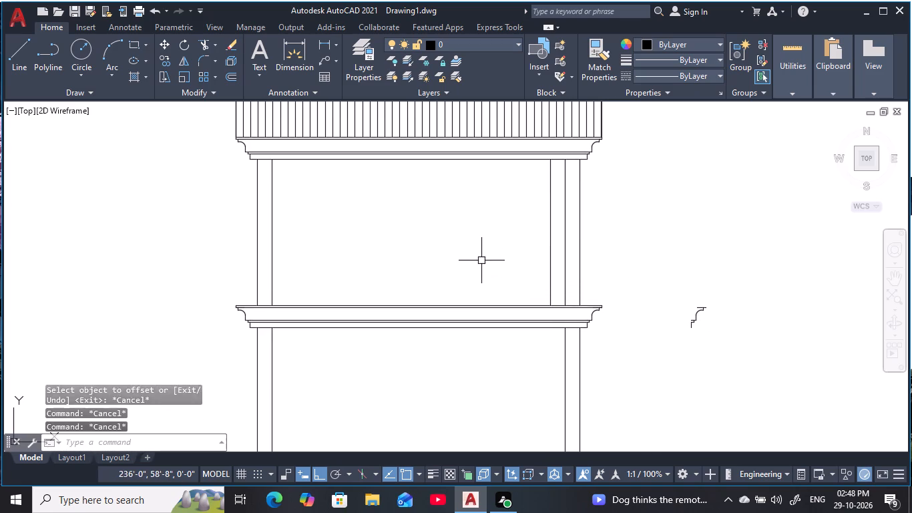
{"action": "key", "text": "Escape"}
{"action": "key", "text": "Escape"}
{"action": "key", "text": "Escape"}
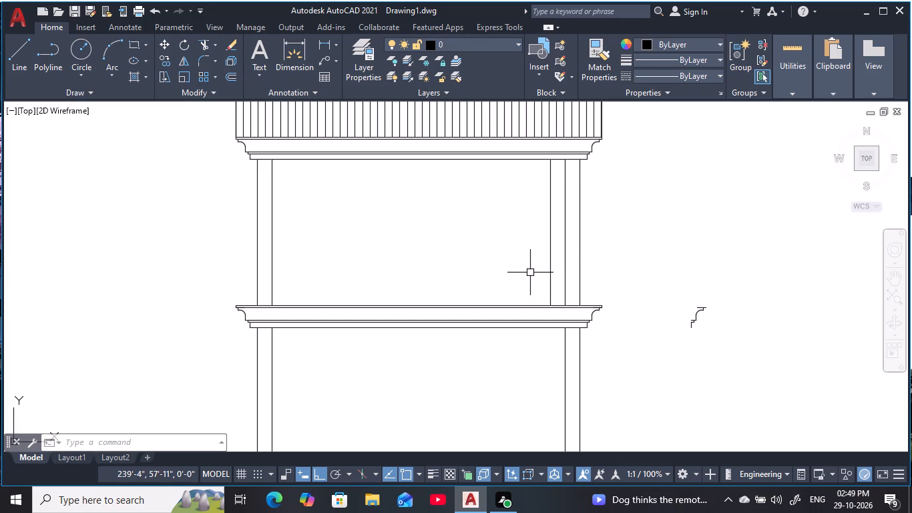
Offset the new vertical line beside the right column 5' toward the left column.
{"action": "type", "text": "o 4"}
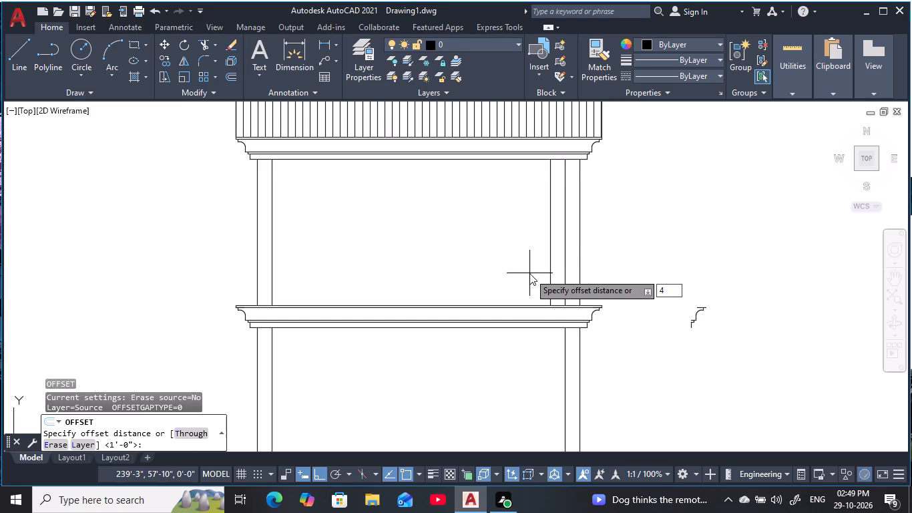
{"action": "key", "text": "BackSpace"}
{"action": "key", "text": "5"}
{"action": "type", "text": "'"}
{"action": "key", "text": "space"}
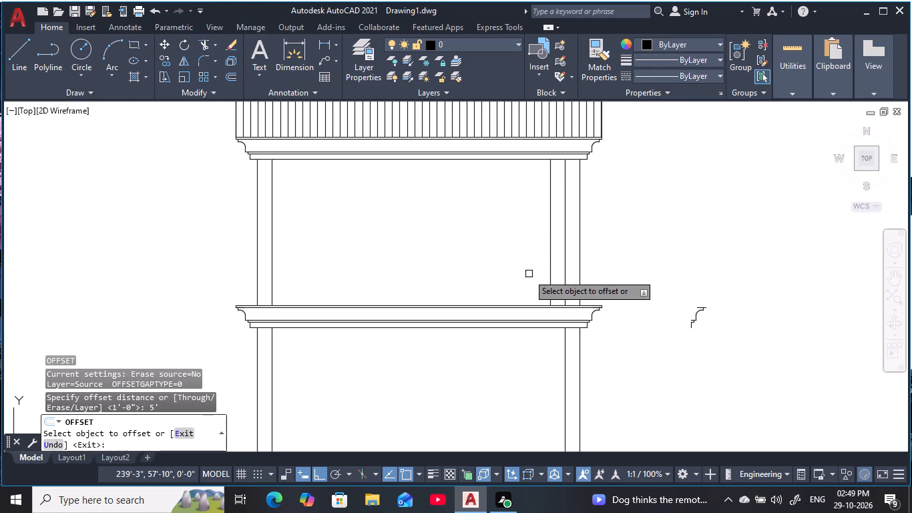
{"action": "left_click", "coordinate": [549, 283]}
{"action": "left_click", "coordinate": [348, 273]}
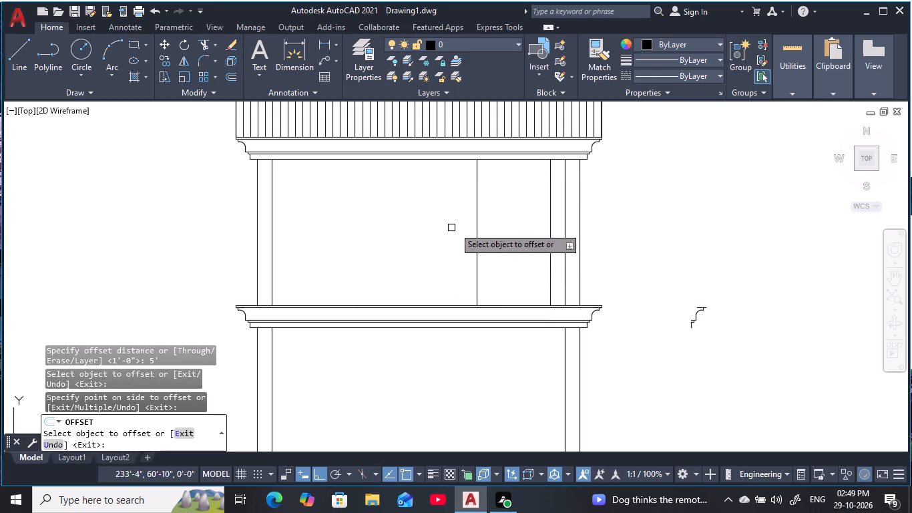
{"action": "key", "text": "Escape"}
{"action": "key", "text": "Escape"}
{"action": "key", "text": "Escape"}
{"action": "key", "text": "Escape"}
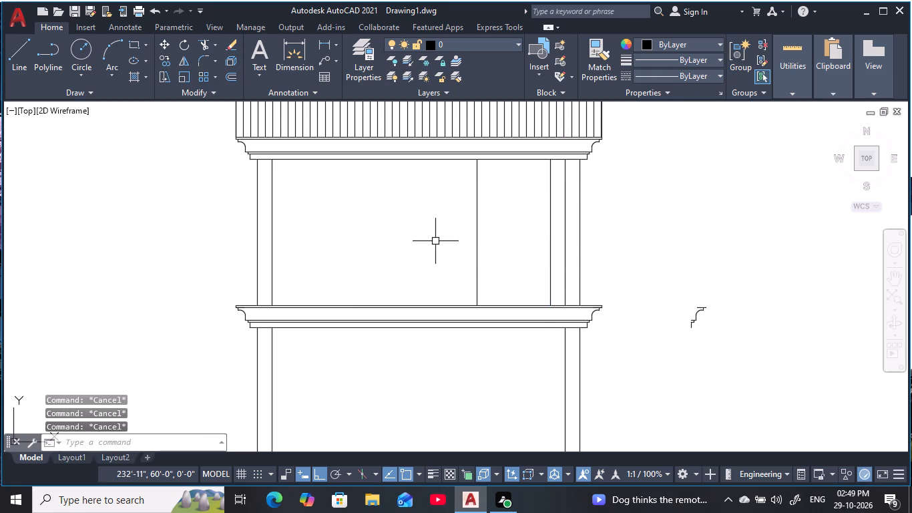
Offset the top line of the lower molding 3'6" upward, across the space between the columns.
{"action": "type", "text": "o"}
{"action": "key", "text": "space"}
{"action": "type", "text": "3'6"}
{"action": "key", "text": "space"}
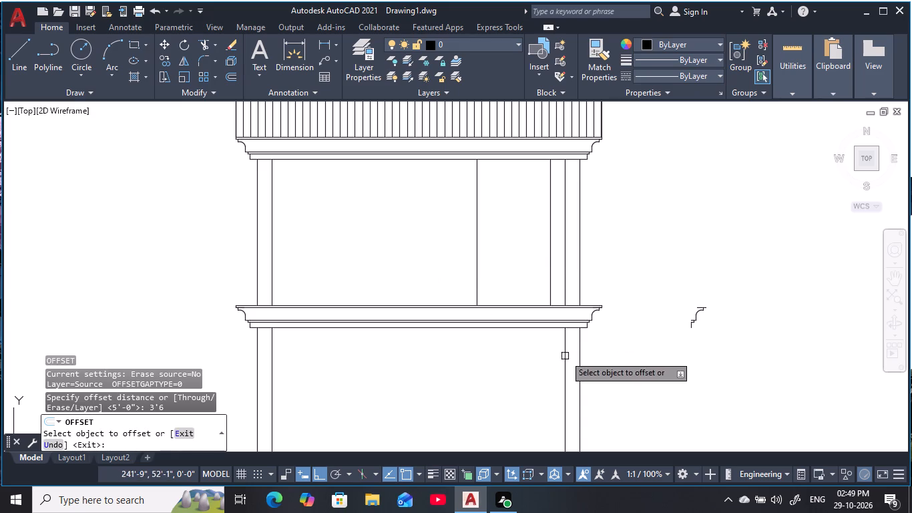
{"action": "scroll", "coordinate": [515, 289], "scroll_direction": "up", "scroll_amount": 1}
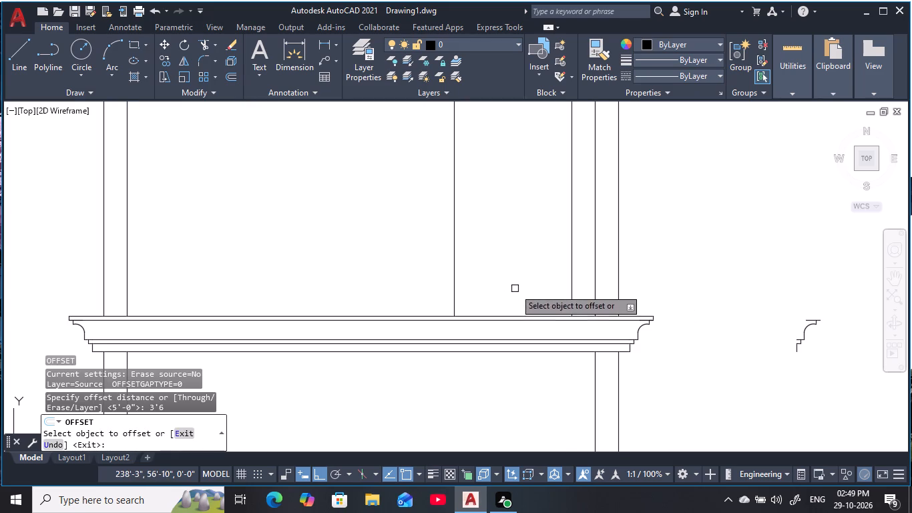
{"action": "middle_click_drag", "start_coordinate": [515, 289], "coordinate": [521, 292]}
{"action": "left_click", "coordinate": [528, 317]}
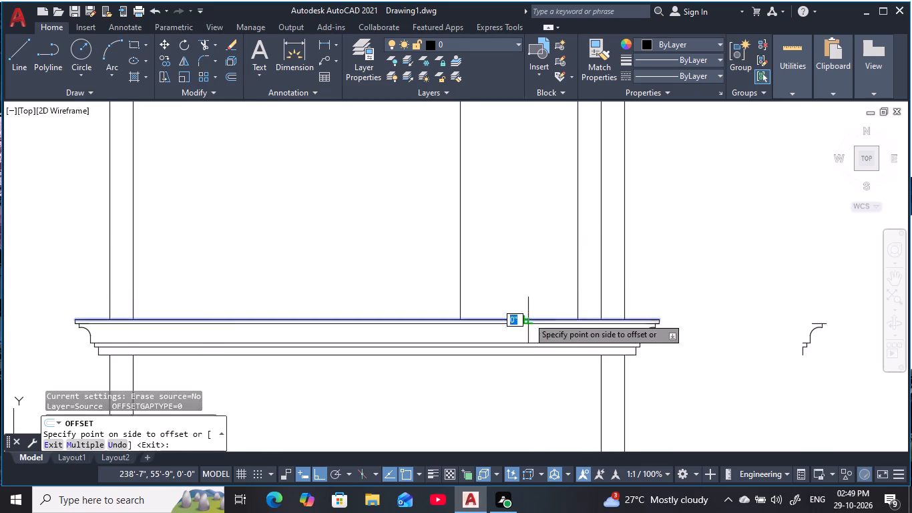
{"action": "middle_click_drag", "start_coordinate": [547, 214], "coordinate": [584, 280]}
{"action": "scroll", "coordinate": [586, 269], "scroll_direction": "up", "scroll_amount": 1}
{"action": "left_click", "coordinate": [582, 254]}
{"action": "key", "text": "Escape"}
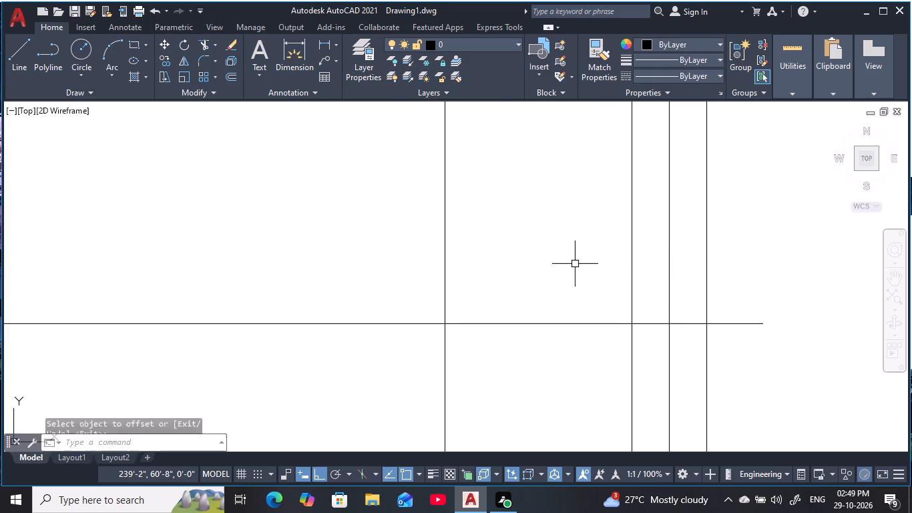
{"action": "key", "text": "Escape"}
{"action": "key", "text": "Escape"}
{"action": "scroll", "coordinate": [575, 264], "scroll_direction": "down", "scroll_amount": 2}
{"action": "middle_click", "coordinate": [574, 267]}
{"action": "key", "text": "Escape"}
{"action": "key", "text": "Escape"}
{"action": "key", "text": "Escape"}
{"action": "key", "text": "Escape"}
{"action": "key", "text": "Escape"}
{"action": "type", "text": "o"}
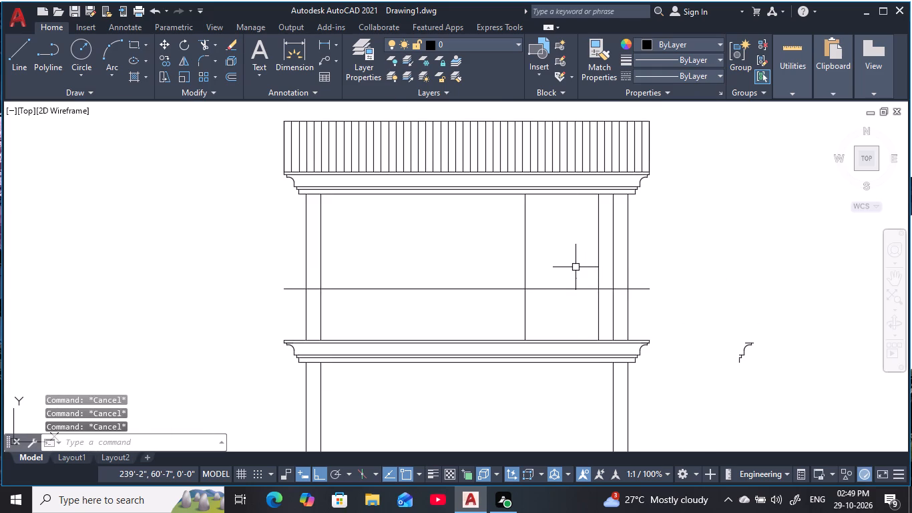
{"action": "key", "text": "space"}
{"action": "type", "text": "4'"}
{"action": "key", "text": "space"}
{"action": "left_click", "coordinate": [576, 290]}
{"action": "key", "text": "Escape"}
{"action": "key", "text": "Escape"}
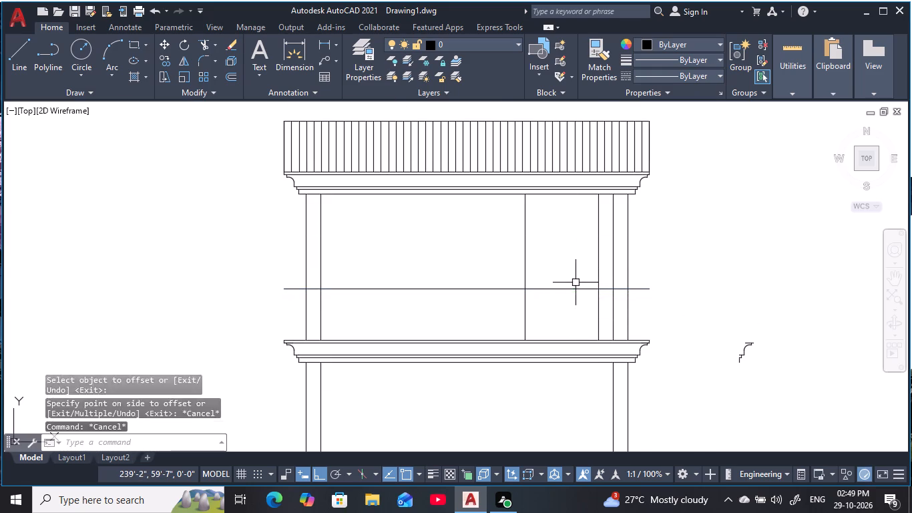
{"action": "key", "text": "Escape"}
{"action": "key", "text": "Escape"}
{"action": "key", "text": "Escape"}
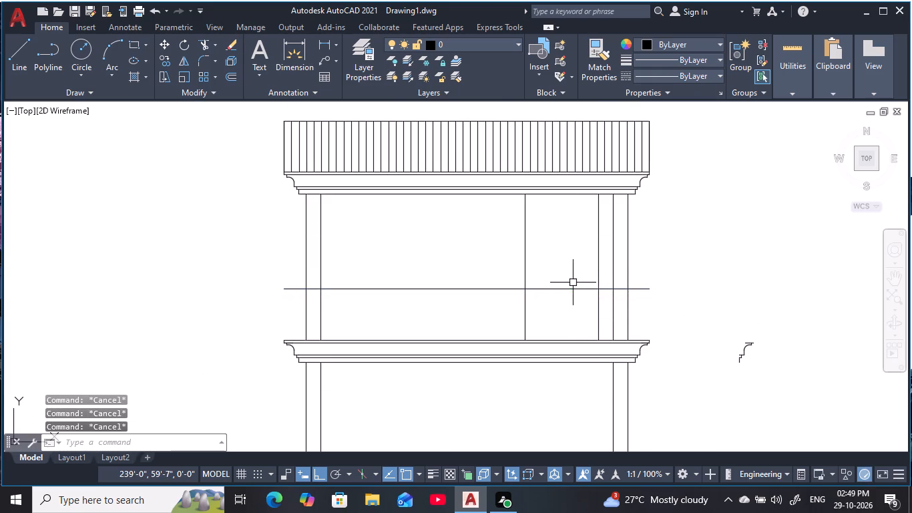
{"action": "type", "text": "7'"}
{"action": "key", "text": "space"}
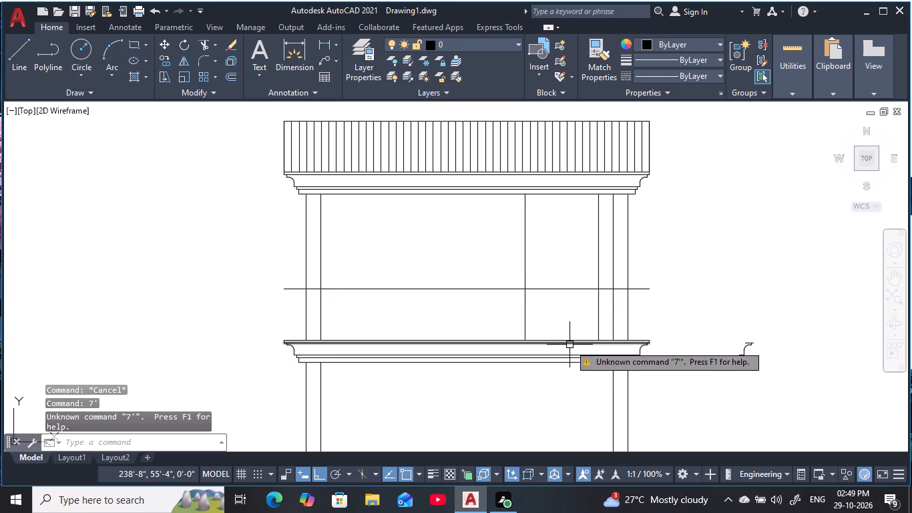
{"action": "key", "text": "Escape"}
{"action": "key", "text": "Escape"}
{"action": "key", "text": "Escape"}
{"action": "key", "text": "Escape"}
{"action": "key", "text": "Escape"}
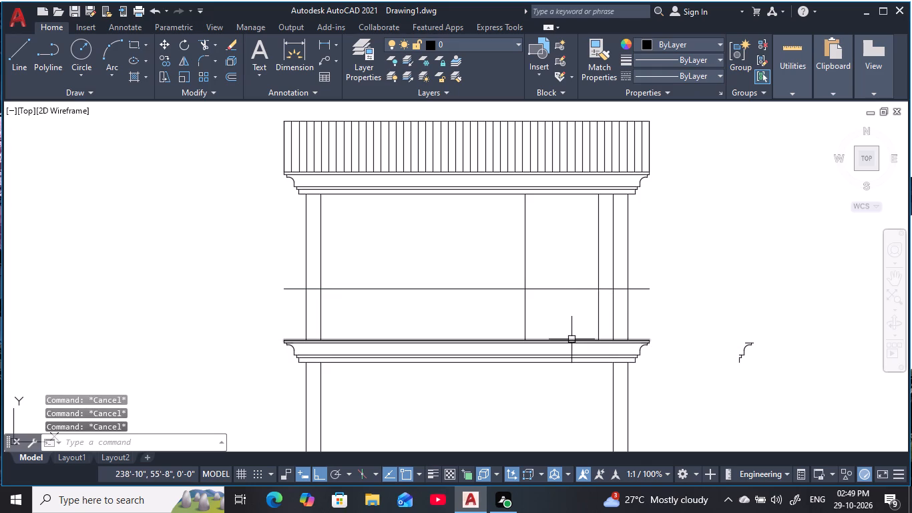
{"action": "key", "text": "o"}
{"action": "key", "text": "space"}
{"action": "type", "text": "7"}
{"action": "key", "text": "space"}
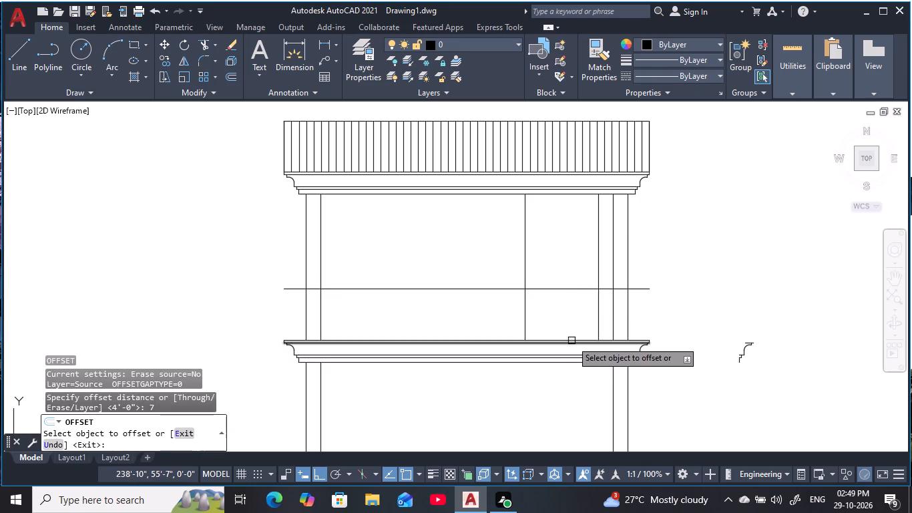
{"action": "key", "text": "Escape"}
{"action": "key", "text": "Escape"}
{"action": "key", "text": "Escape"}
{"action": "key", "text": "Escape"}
Offset the top line of the lower molding 7' upward.
{"action": "key", "text": "o"}
{"action": "key", "text": "space"}
{"action": "type", "text": "7'"}
{"action": "key", "text": "space"}
{"action": "scroll", "coordinate": [569, 347], "scroll_direction": "up", "scroll_amount": 2}
{"action": "left_click", "coordinate": [577, 334]}
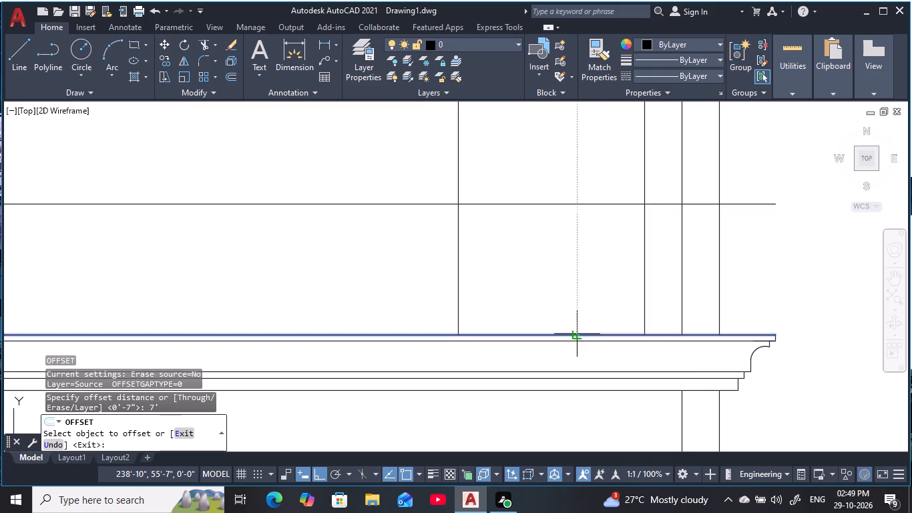
{"action": "middle_click_drag", "start_coordinate": [586, 252], "coordinate": [598, 374]}
{"action": "scroll", "coordinate": [604, 352], "scroll_direction": "down", "scroll_amount": 1}
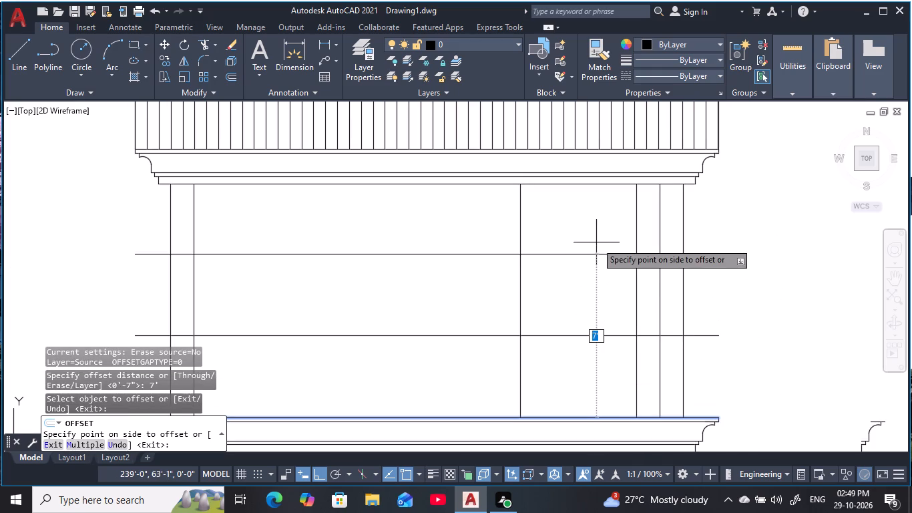
{"action": "left_click", "coordinate": [595, 234]}
{"action": "key", "text": "Escape"}
{"action": "key", "text": "Escape"}
{"action": "key", "text": "Escape"}
{"action": "key", "text": "Escape"}
{"action": "middle_click_drag", "start_coordinate": [519, 275], "coordinate": [519, 263]}
{"action": "key", "text": "Escape"}
{"action": "key", "text": "Escape"}
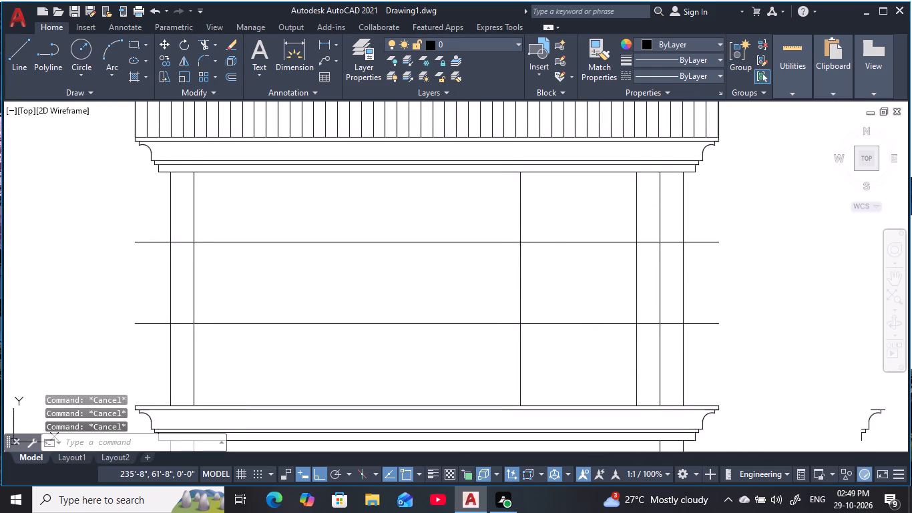
{"action": "key", "text": "Escape"}
{"action": "key", "text": "Escape"}
{"action": "key", "text": "Escape"}
{"action": "key", "text": "Escape"}
{"action": "key", "text": "Escape"}
Measure the vertical distance between the two offset horizontal lines with a linear dimension, without placing it.
{"action": "type", "text": "dli"}
{"action": "key", "text": "space"}
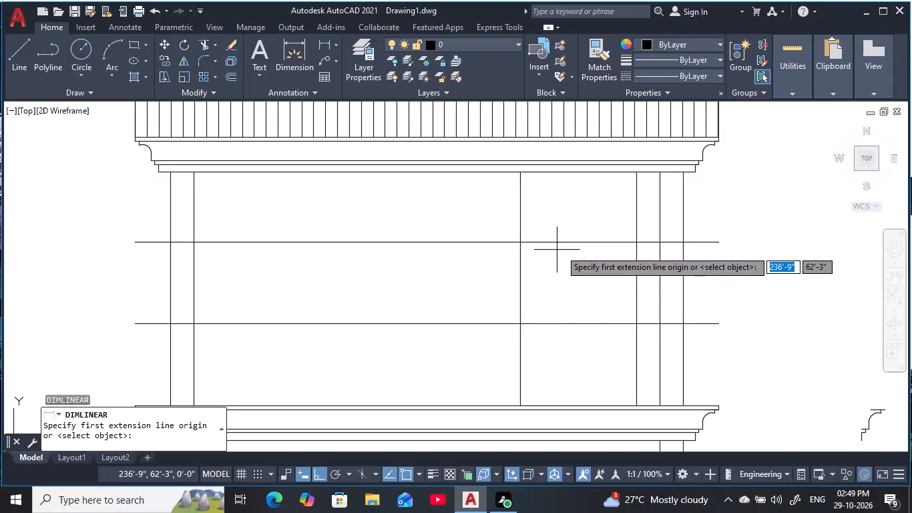
{"action": "left_click", "coordinate": [569, 239]}
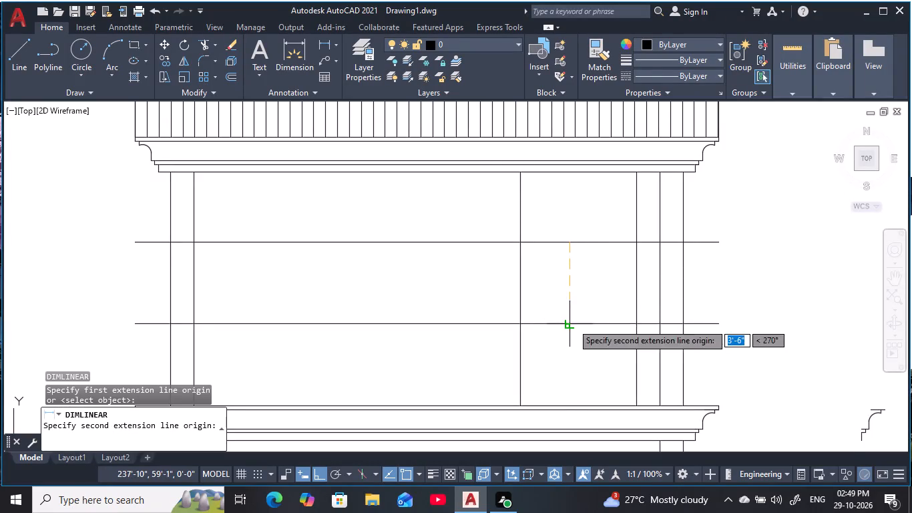
{"action": "left_click", "coordinate": [572, 323]}
{"action": "key", "text": "Escape"}
{"action": "key", "text": "Escape"}
{"action": "key", "text": "Escape"}
{"action": "key", "text": "Escape"}
{"action": "scroll", "coordinate": [450, 275], "scroll_direction": "down", "scroll_amount": 1}
{"action": "middle_click_drag", "start_coordinate": [449, 275], "coordinate": [486, 281]}
{"action": "key", "text": "Escape"}
{"action": "key", "text": "Escape"}
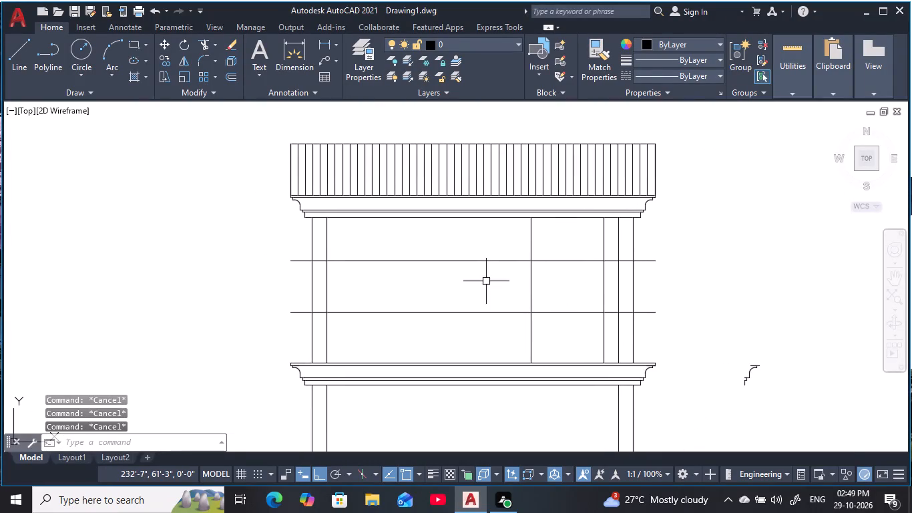
{"action": "key", "text": "Escape"}
{"action": "key", "text": "Escape"}
{"action": "key", "text": "Escape"}
{"action": "key", "text": "Escape"}
{"action": "key", "text": "Escape"}
{"action": "key", "text": "Escape"}
{"action": "key", "text": "Escape"}
{"action": "key", "text": "Escape"}
{"action": "key", "text": "Escape"}
{"action": "key", "text": "Escape"}
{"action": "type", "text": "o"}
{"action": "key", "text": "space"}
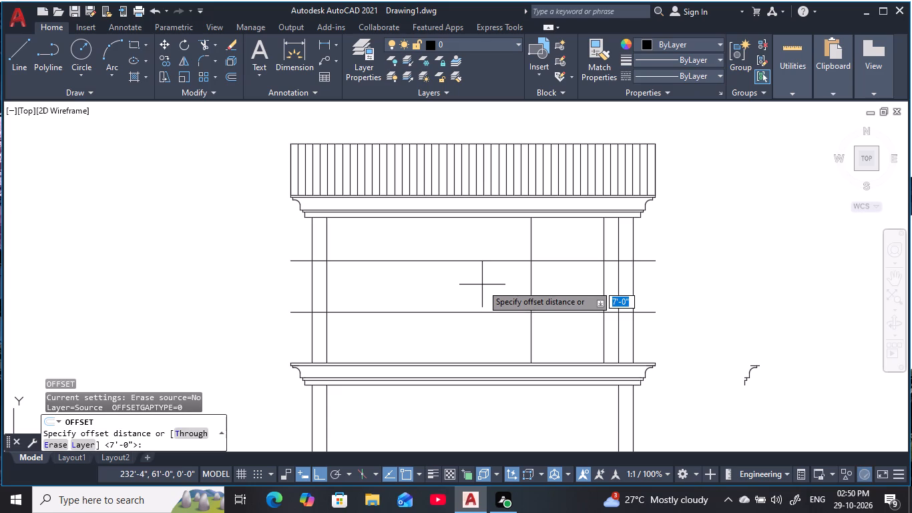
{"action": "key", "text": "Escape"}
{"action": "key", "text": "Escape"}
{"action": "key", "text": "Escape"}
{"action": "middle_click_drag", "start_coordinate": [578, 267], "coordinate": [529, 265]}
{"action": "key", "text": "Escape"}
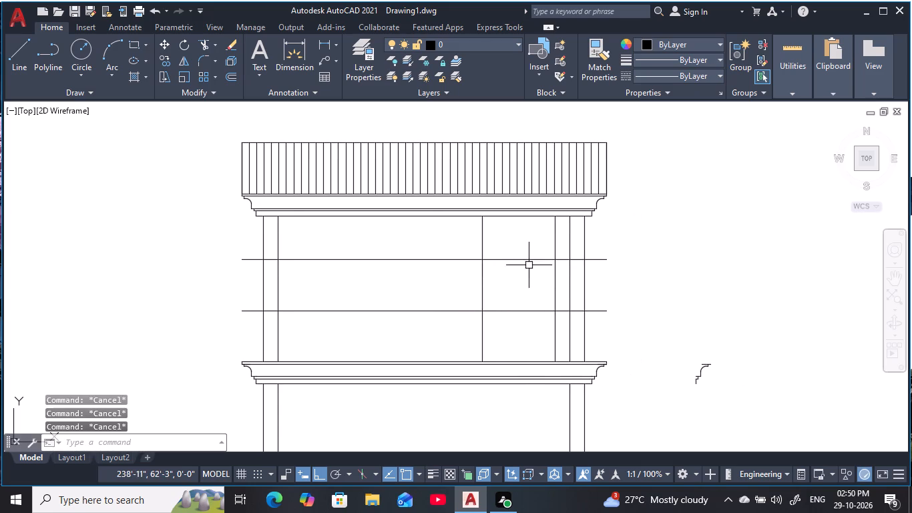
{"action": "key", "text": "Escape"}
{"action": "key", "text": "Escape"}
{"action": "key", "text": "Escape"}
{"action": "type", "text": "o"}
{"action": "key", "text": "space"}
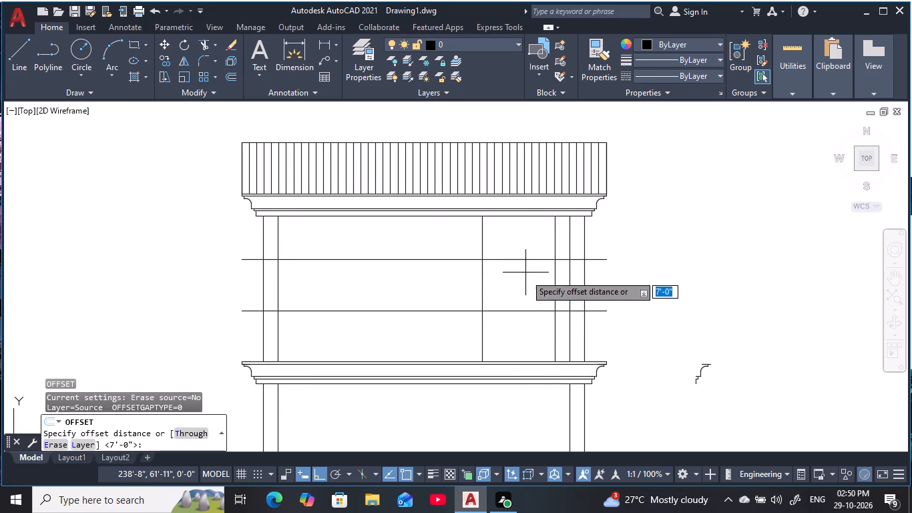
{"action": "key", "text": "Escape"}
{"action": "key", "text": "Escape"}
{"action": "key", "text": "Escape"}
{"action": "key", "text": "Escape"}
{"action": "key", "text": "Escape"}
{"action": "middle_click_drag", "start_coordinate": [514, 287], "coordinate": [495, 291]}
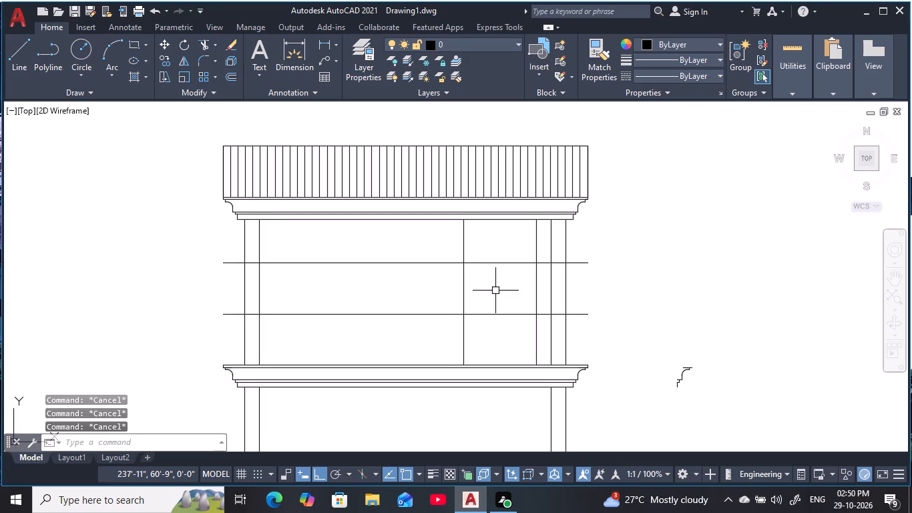
Offset the two vertical lines of the opening near the right column 3" toward each other.
{"action": "type", "text": "o"}
{"action": "key", "text": "space"}
{"action": "type", "text": "3"}
{"action": "key", "text": "space"}
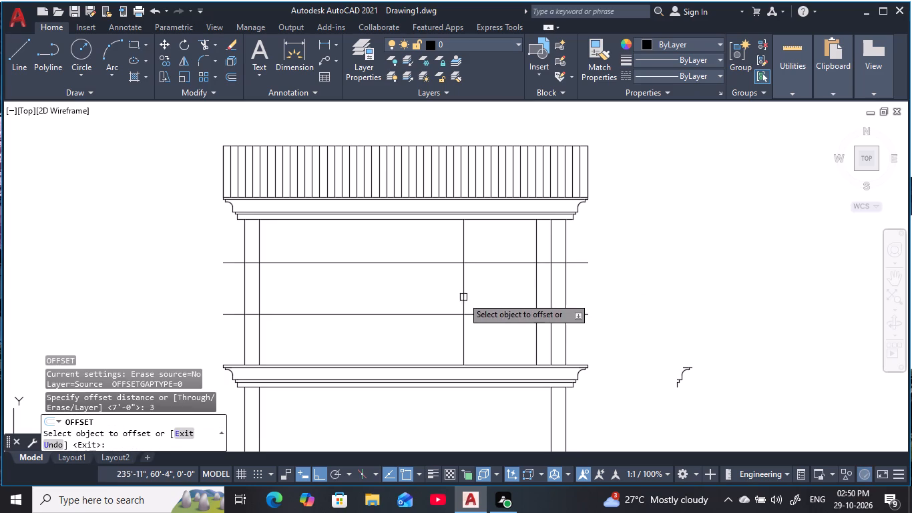
{"action": "left_click", "coordinate": [463, 297]}
{"action": "left_click", "coordinate": [499, 309]}
{"action": "left_click", "coordinate": [536, 301]}
{"action": "left_click", "coordinate": [510, 299]}
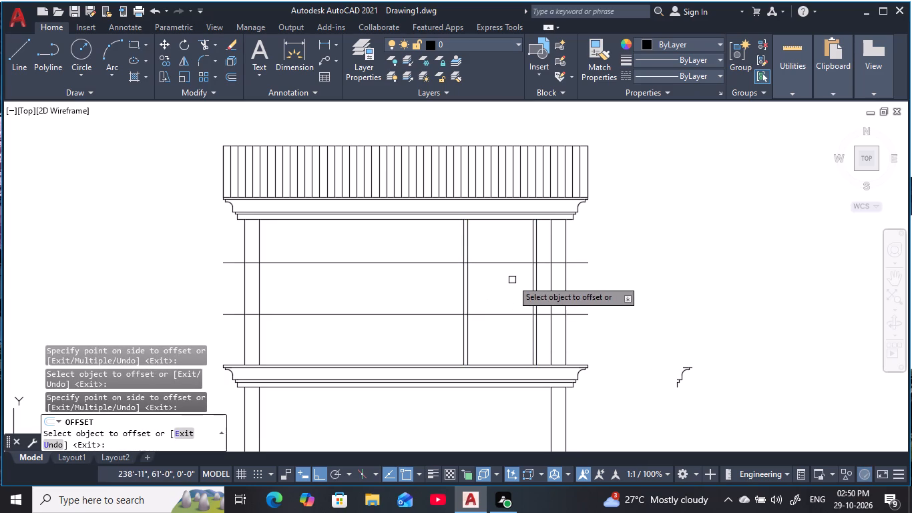
Offset the two horizontal lines bounding the opening 3" toward each other.
{"action": "left_click", "coordinate": [517, 265]}
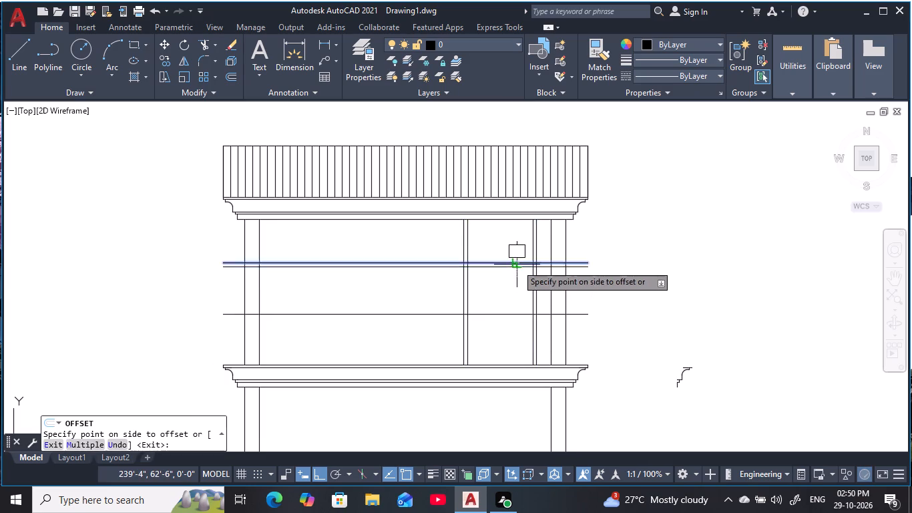
{"action": "left_click", "coordinate": [513, 298]}
{"action": "left_click", "coordinate": [510, 314]}
{"action": "left_click", "coordinate": [509, 301]}
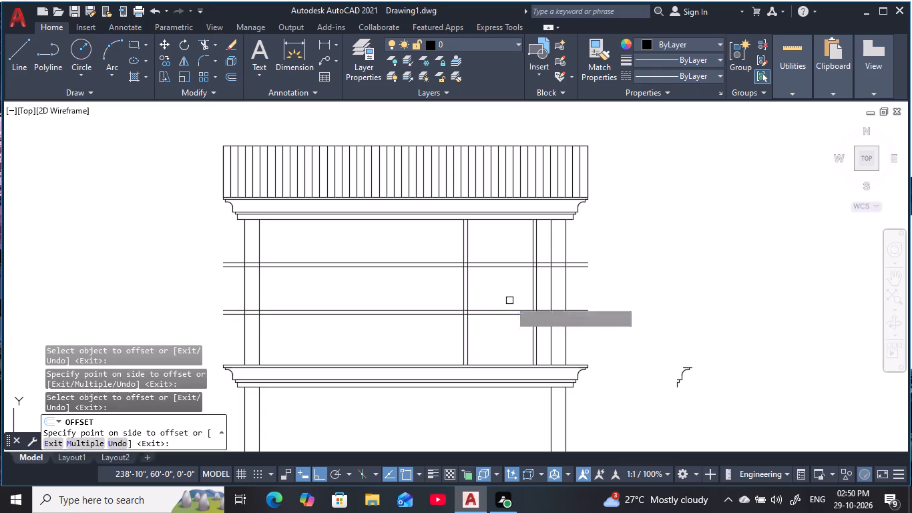
{"action": "key", "text": "Escape"}
{"action": "key", "text": "Escape"}
{"action": "key", "text": "Escape"}
{"action": "key", "text": "Escape"}
{"action": "key", "text": "Escape"}
{"action": "key", "text": "Escape"}
{"action": "key", "text": "Escape"}
{"action": "key", "text": "Escape"}
{"action": "key", "text": "Escape"}
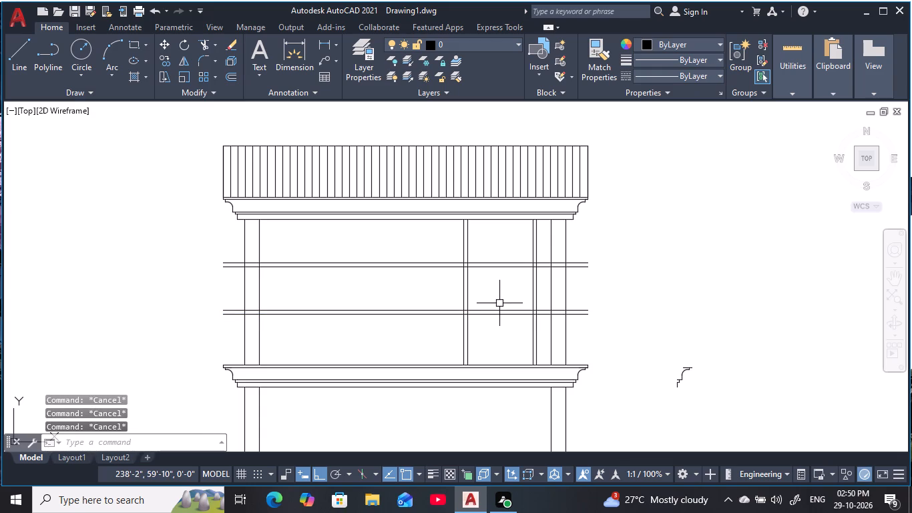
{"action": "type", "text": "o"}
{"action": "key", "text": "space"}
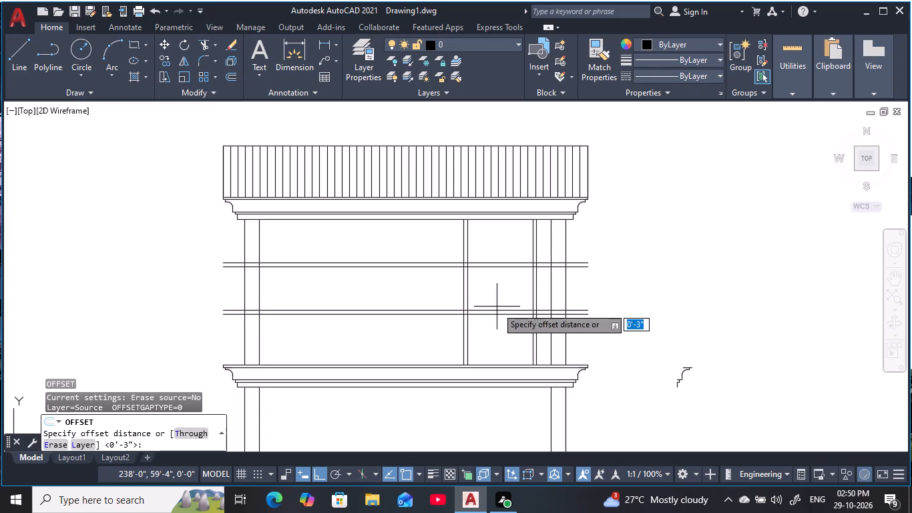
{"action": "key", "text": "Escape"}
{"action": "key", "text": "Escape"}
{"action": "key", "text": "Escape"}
Trim the horizontal lines between the window opening and both columns, and the vertical lines above the opening's top edge.
{"action": "type", "text": "tr"}
{"action": "key", "text": "space"}
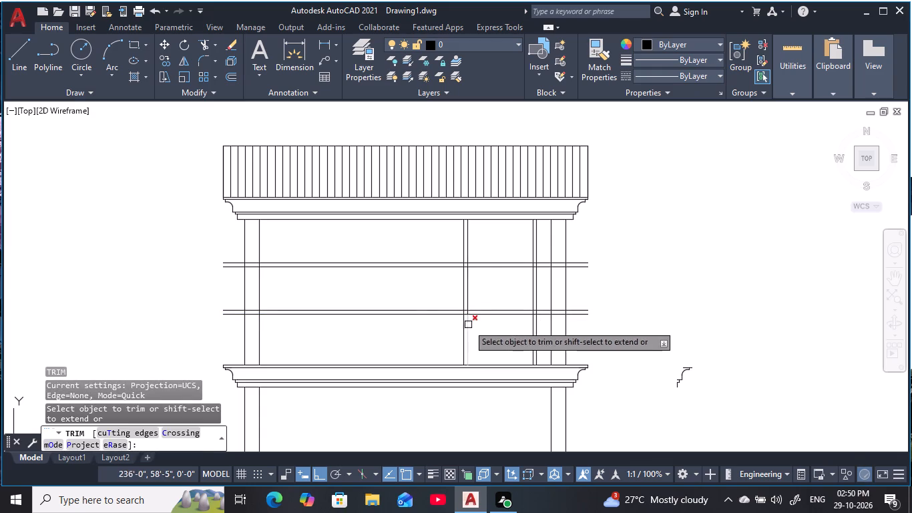
{"action": "left_click_drag", "start_coordinate": [447, 331], "coordinate": [421, 244]}
{"action": "left_click_drag", "start_coordinate": [443, 252], "coordinate": [521, 257]}
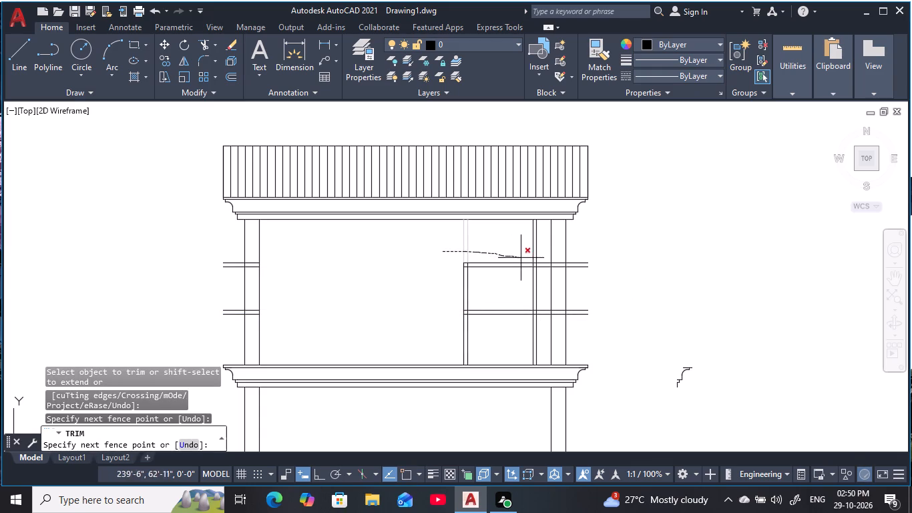
{"action": "left_click_drag", "start_coordinate": [521, 257], "coordinate": [541, 253]}
{"action": "scroll", "coordinate": [561, 263], "scroll_direction": "up", "scroll_amount": 2}
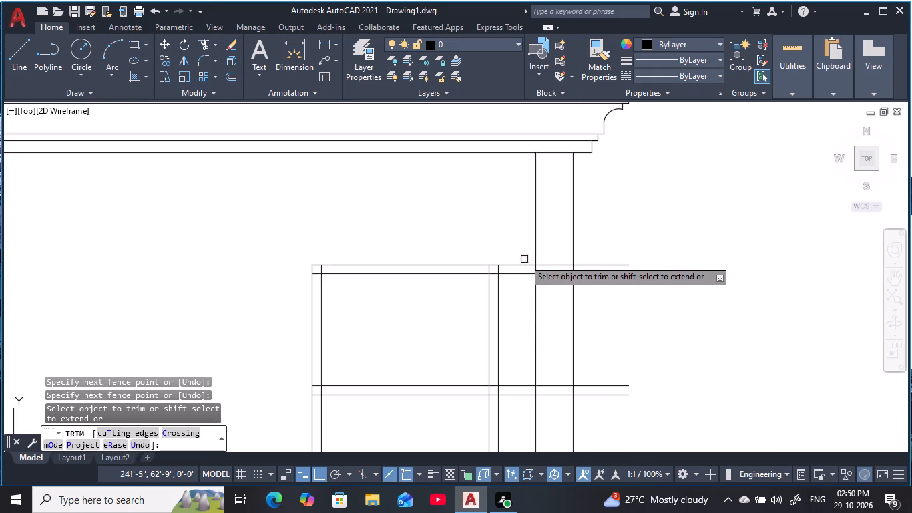
{"action": "left_click_drag", "start_coordinate": [523, 255], "coordinate": [519, 416]}
{"action": "key", "text": "Escape"}
{"action": "key", "text": "Escape"}
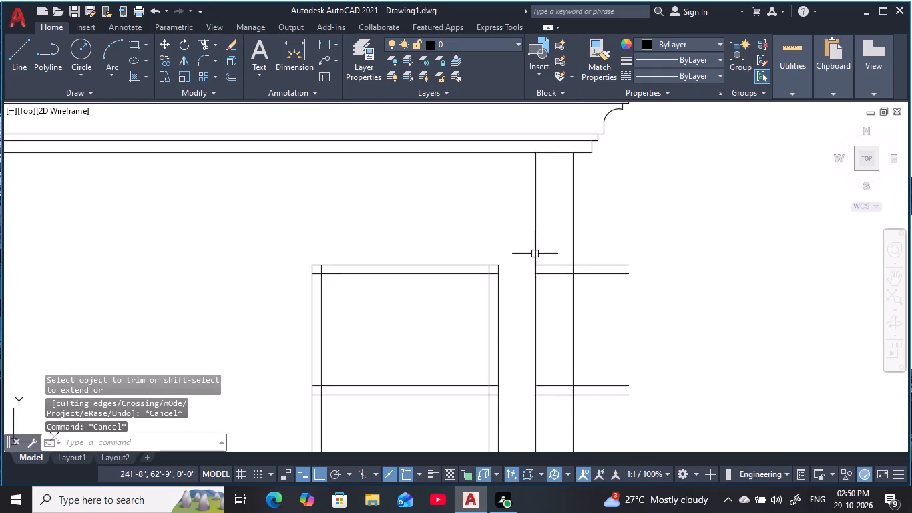
Erase the four leftover horizontal line pieces crossing the right column.
{"action": "left_click", "coordinate": [525, 250]}
{"action": "left_click", "coordinate": [666, 411]}
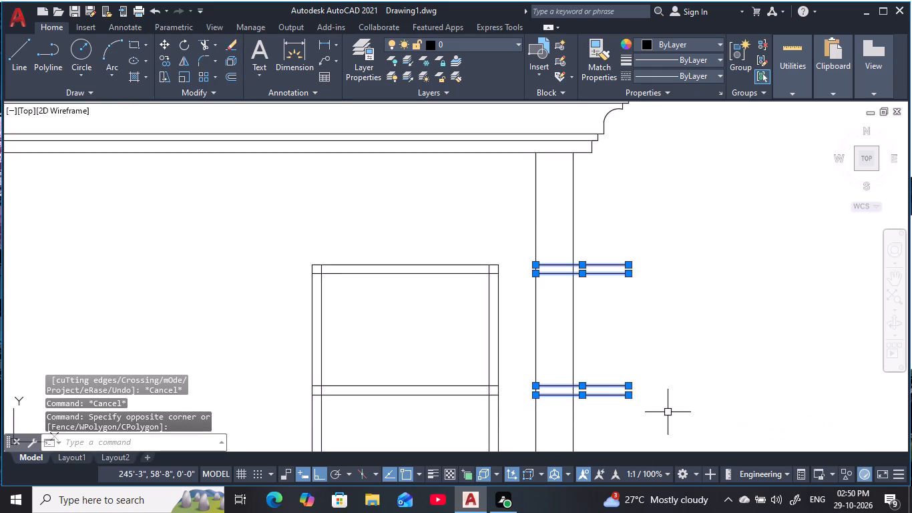
{"action": "type", "text": "e"}
{"action": "key", "text": "space"}
{"action": "scroll", "coordinate": [579, 395], "scroll_direction": "down", "scroll_amount": 1}
{"action": "middle_click_drag", "start_coordinate": [584, 381], "coordinate": [634, 317]}
{"action": "key", "text": "Escape"}
{"action": "key", "text": "Escape"}
{"action": "key", "text": "Escape"}
Trim the vertical frame lines below the window's bottom edge to close off the rectangular frame.
{"action": "key", "text": "t"}
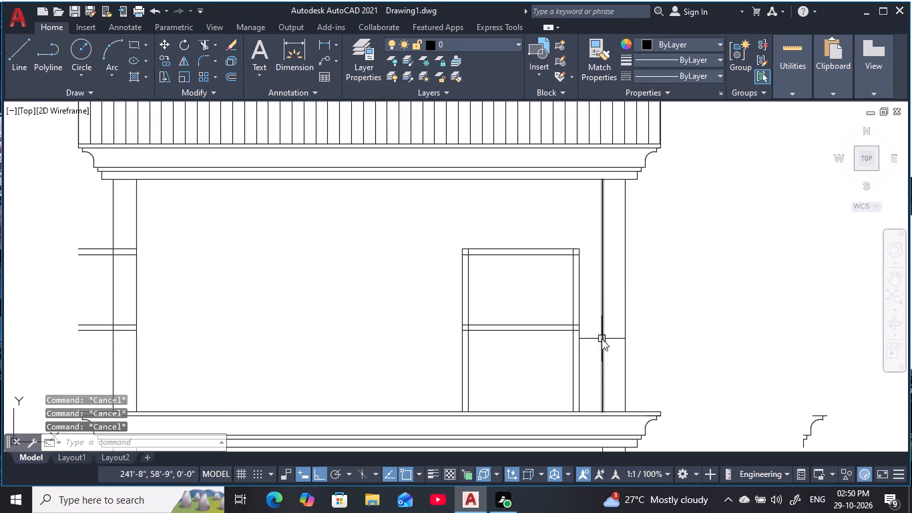
{"action": "key", "text": "r"}
{"action": "key", "text": "space"}
{"action": "scroll", "coordinate": [579, 362], "scroll_direction": "up", "scroll_amount": 1}
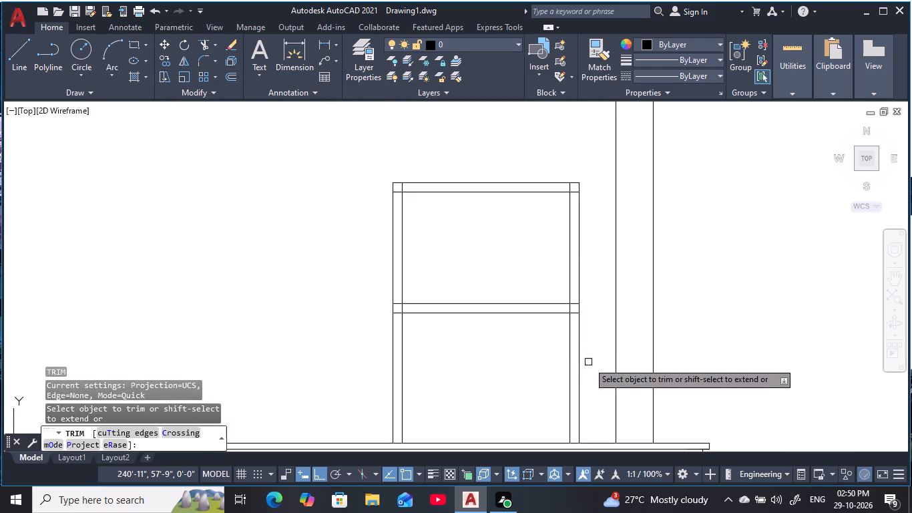
{"action": "left_click_drag", "start_coordinate": [590, 362], "coordinate": [367, 349]}
{"action": "middle_click_drag", "start_coordinate": [457, 275], "coordinate": [458, 280]}
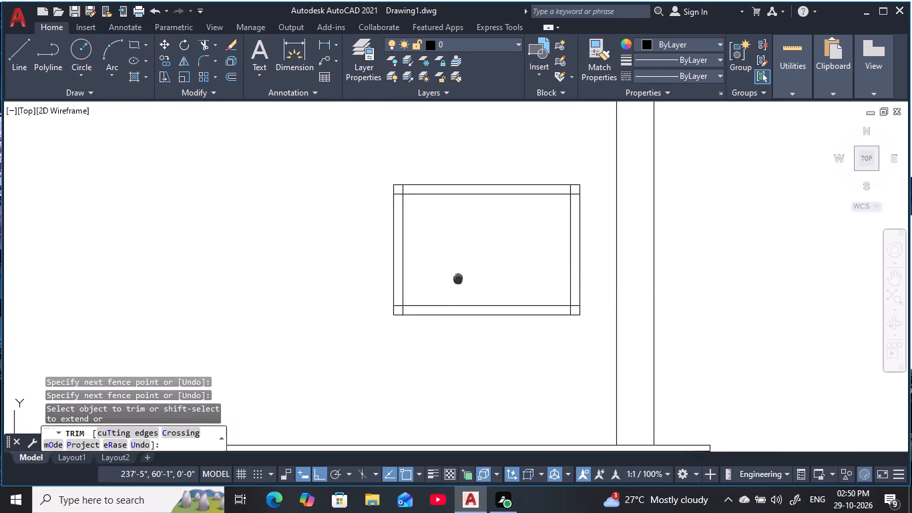
{"action": "middle_click_drag", "start_coordinate": [458, 280], "coordinate": [455, 301]}
{"action": "key", "text": "Escape"}
{"action": "key", "text": "Escape"}
{"action": "key", "text": "Escape"}
{"action": "key", "text": "Escape"}
Draw a vertical centre line in the window from the midpoint of the inner top edge to the inner bottom edge.
{"action": "type", "text": "l"}
{"action": "key", "text": "space"}
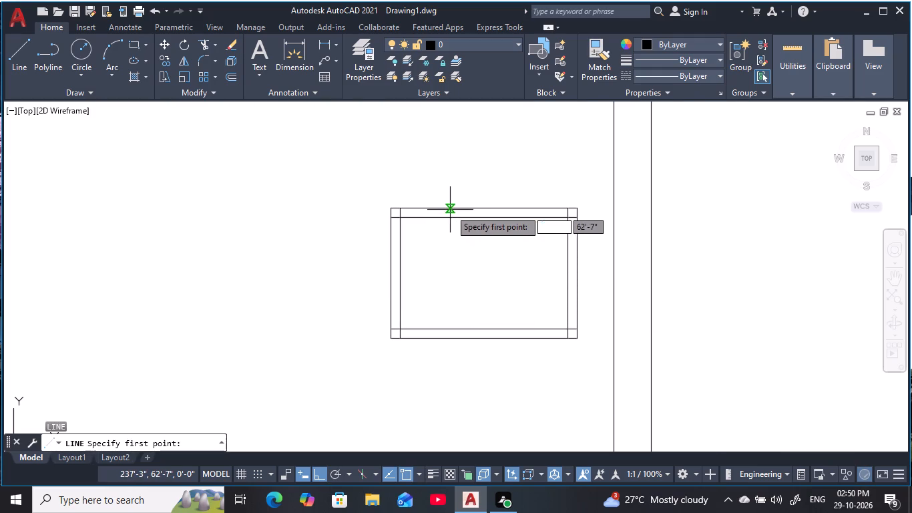
{"action": "left_click", "coordinate": [481, 220]}
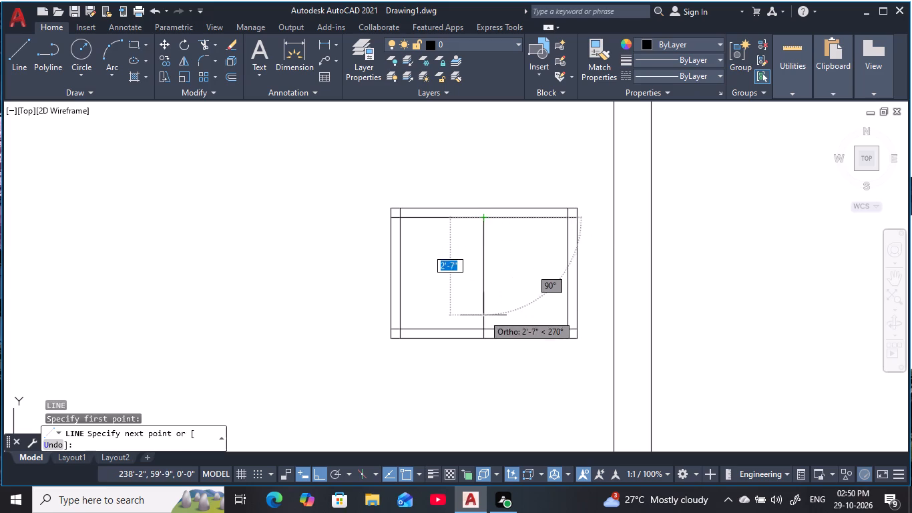
{"action": "left_click", "coordinate": [484, 328]}
{"action": "key", "text": "Escape"}
{"action": "key", "text": "Escape"}
{"action": "key", "text": "Escape"}
{"action": "key", "text": "Escape"}
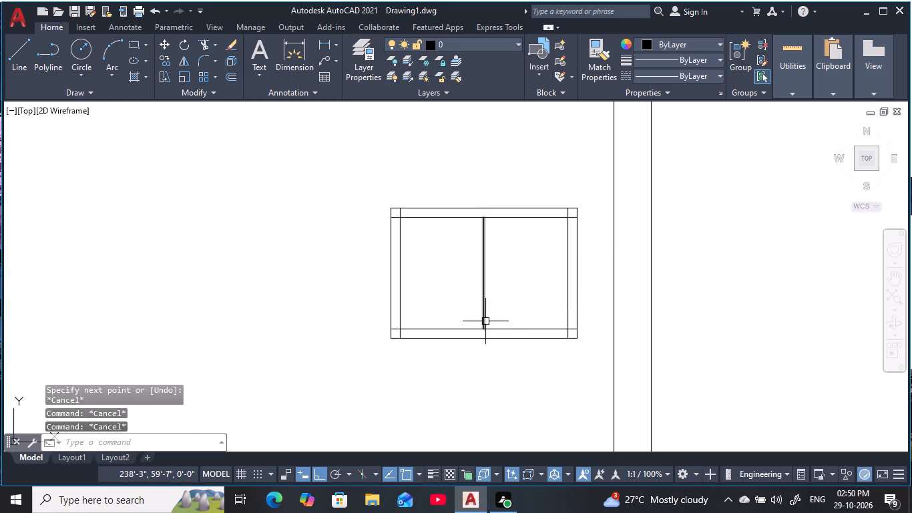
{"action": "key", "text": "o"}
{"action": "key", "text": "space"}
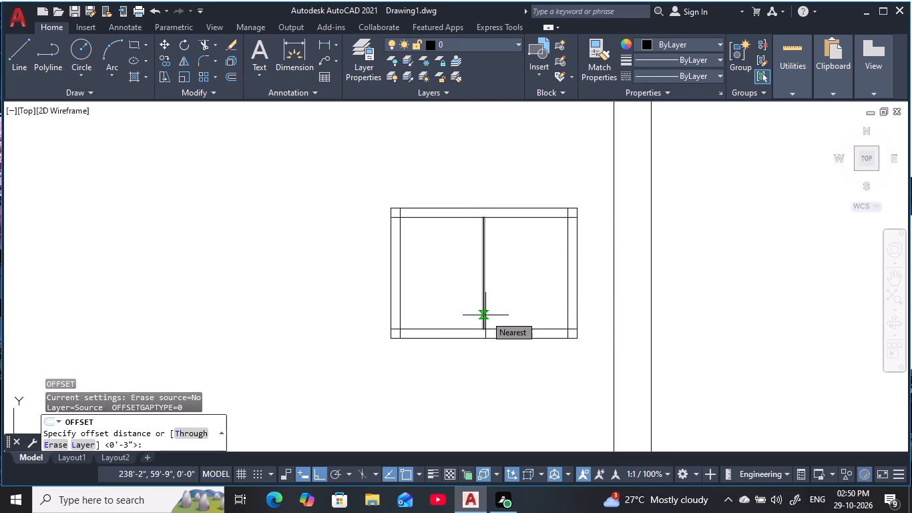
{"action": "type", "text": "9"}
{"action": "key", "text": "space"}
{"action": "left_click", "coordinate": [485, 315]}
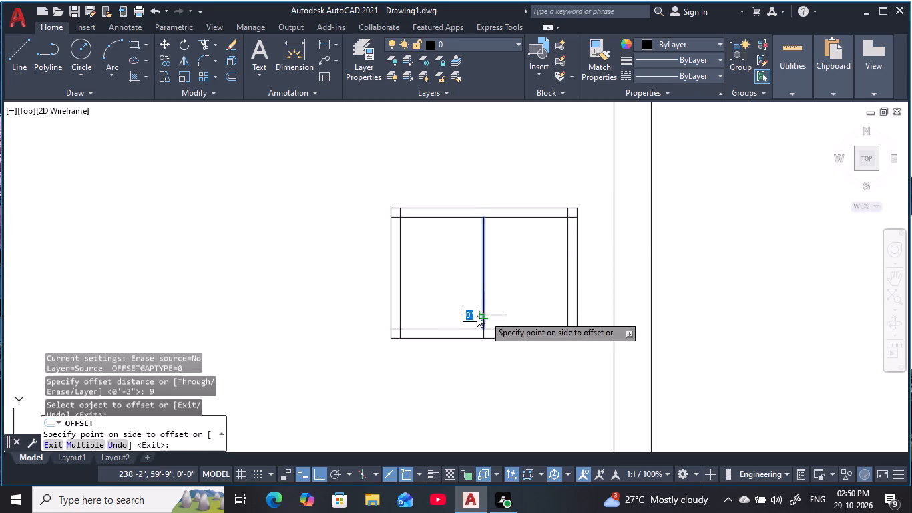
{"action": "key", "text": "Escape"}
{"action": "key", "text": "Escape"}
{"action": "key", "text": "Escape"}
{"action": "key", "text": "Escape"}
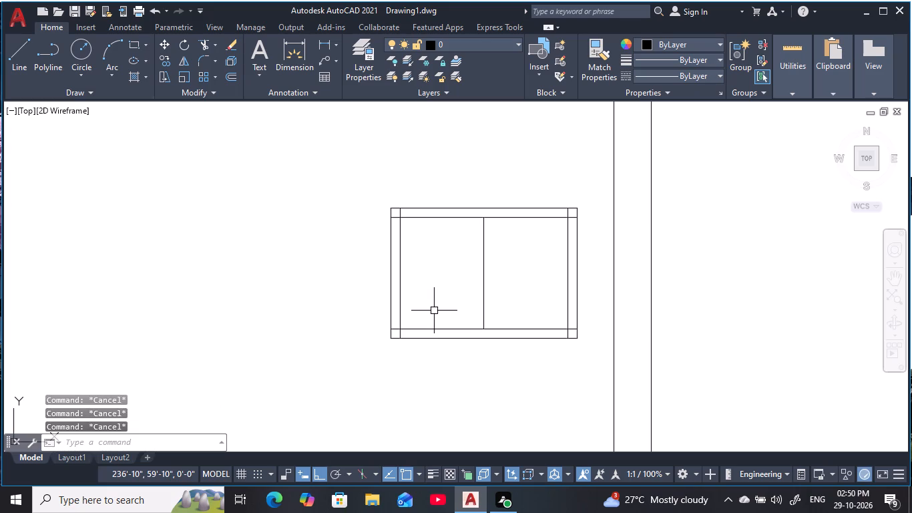
Offset the window's vertical centre line 1' to both sides.
{"action": "type", "text": "o 1"}
{"action": "key", "text": "apostrophe"}
{"action": "key", "text": "space"}
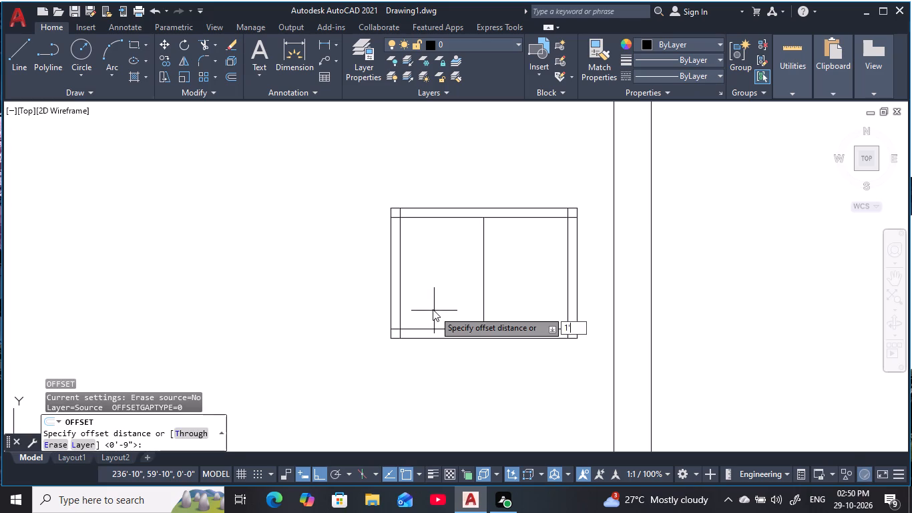
{"action": "left_click", "coordinate": [481, 303]}
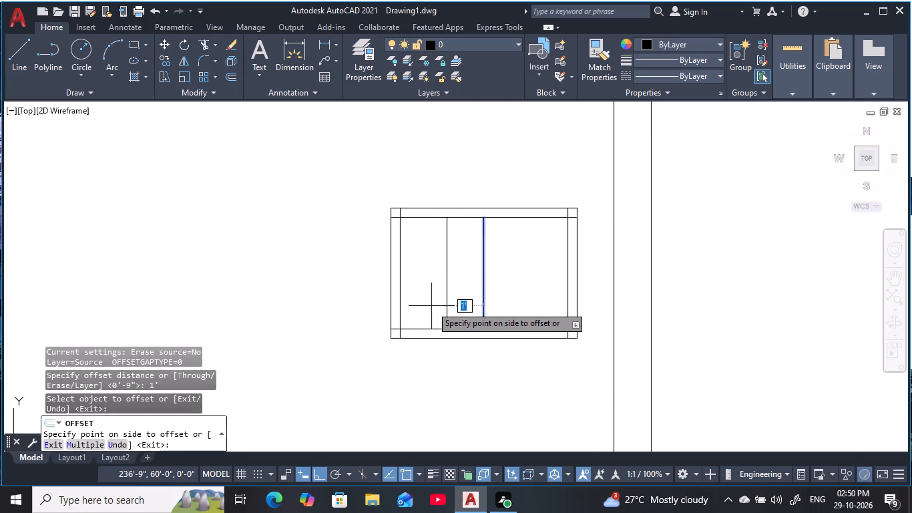
{"action": "left_click", "coordinate": [431, 306]}
{"action": "left_click", "coordinate": [484, 299]}
{"action": "left_click", "coordinate": [537, 291]}
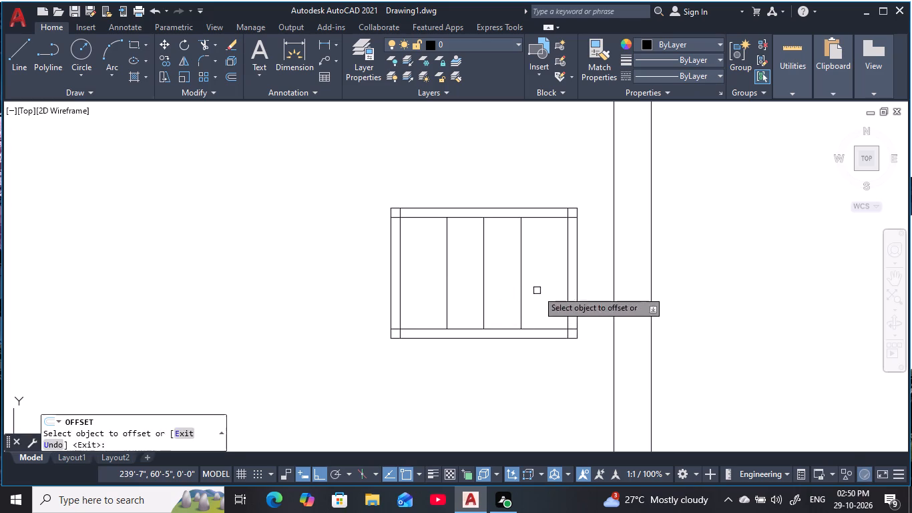
{"action": "key", "text": "Escape"}
{"action": "key", "text": "Escape"}
{"action": "key", "text": "Escape"}
{"action": "key", "text": "Escape"}
{"action": "key", "text": "Escape"}
{"action": "key", "text": "Escape"}
{"action": "key", "text": "Escape"}
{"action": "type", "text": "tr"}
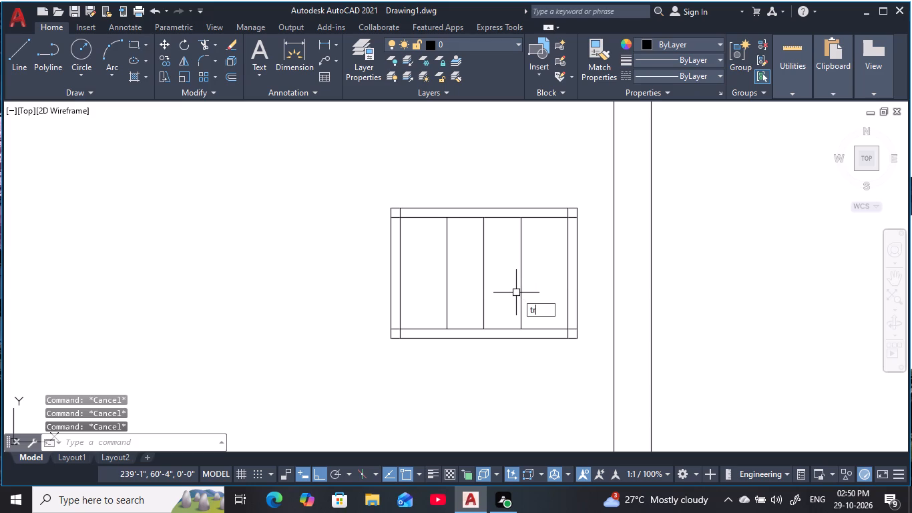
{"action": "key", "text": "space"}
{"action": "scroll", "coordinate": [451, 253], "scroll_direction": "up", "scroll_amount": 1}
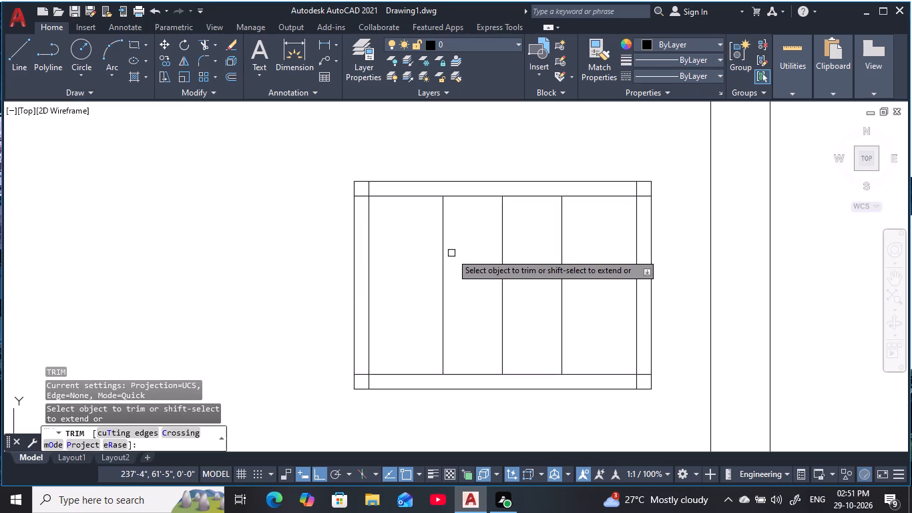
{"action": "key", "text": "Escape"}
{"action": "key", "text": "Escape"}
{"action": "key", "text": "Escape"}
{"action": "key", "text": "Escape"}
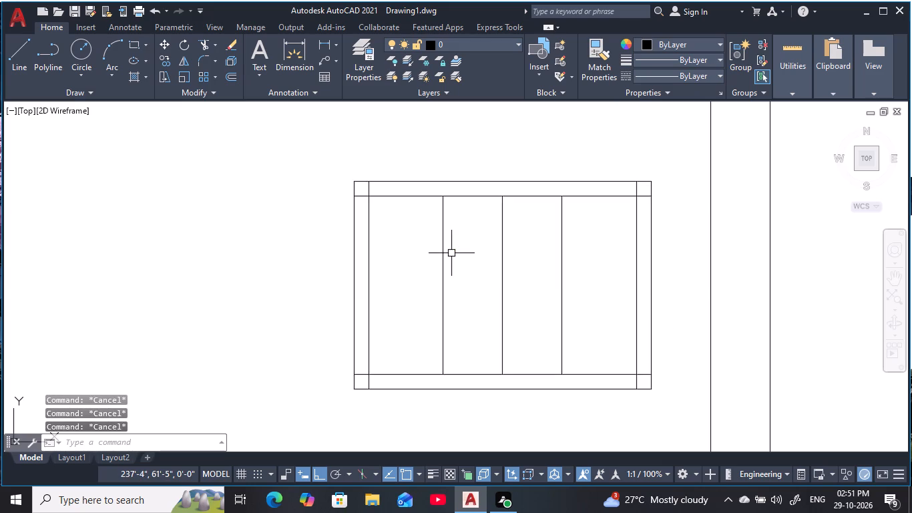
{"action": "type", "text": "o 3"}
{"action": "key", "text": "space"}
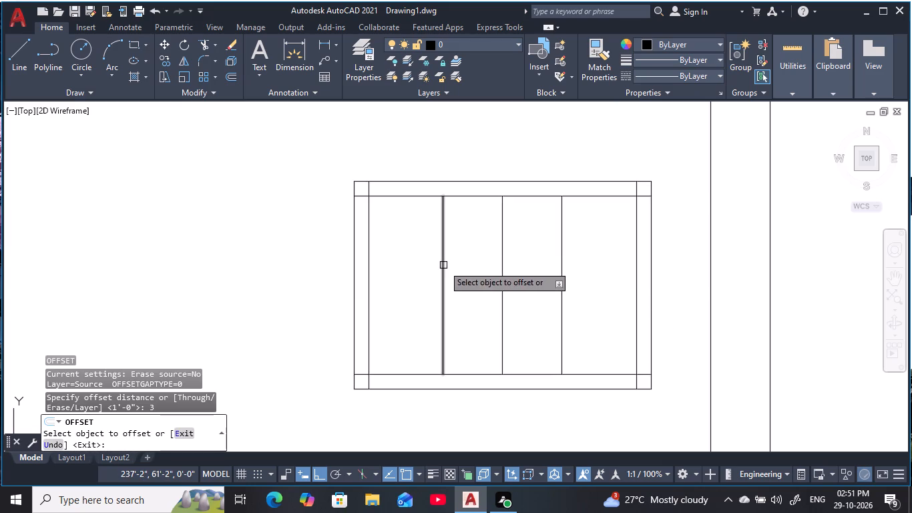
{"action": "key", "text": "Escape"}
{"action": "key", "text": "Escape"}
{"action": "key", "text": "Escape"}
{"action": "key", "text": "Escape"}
Offset each of the three vertical lines inside the window 1.5" to both sides.
{"action": "type", "text": "o 1.5"}
{"action": "key", "text": "space"}
{"action": "left_click", "coordinate": [444, 267]}
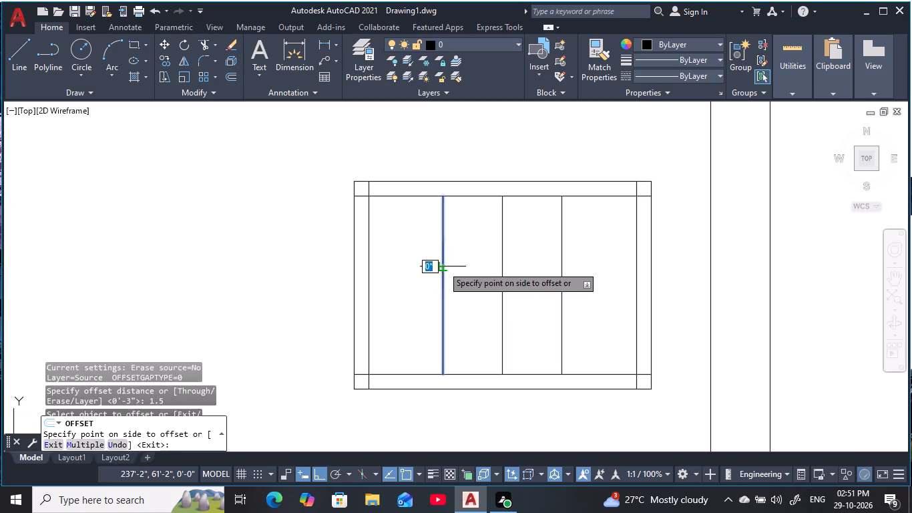
{"action": "left_click", "coordinate": [398, 273]}
{"action": "left_click", "coordinate": [441, 286]}
{"action": "left_click", "coordinate": [473, 292]}
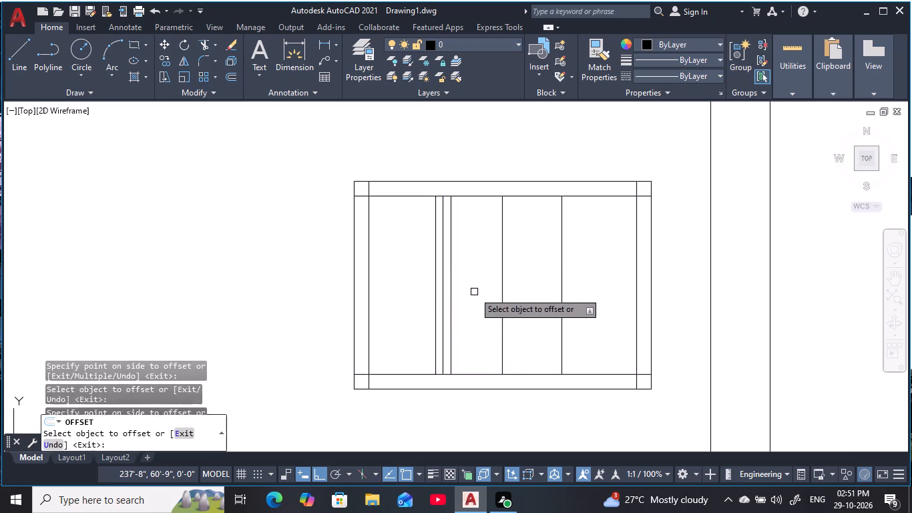
{"action": "left_click", "coordinate": [503, 285]}
{"action": "left_click", "coordinate": [475, 290]}
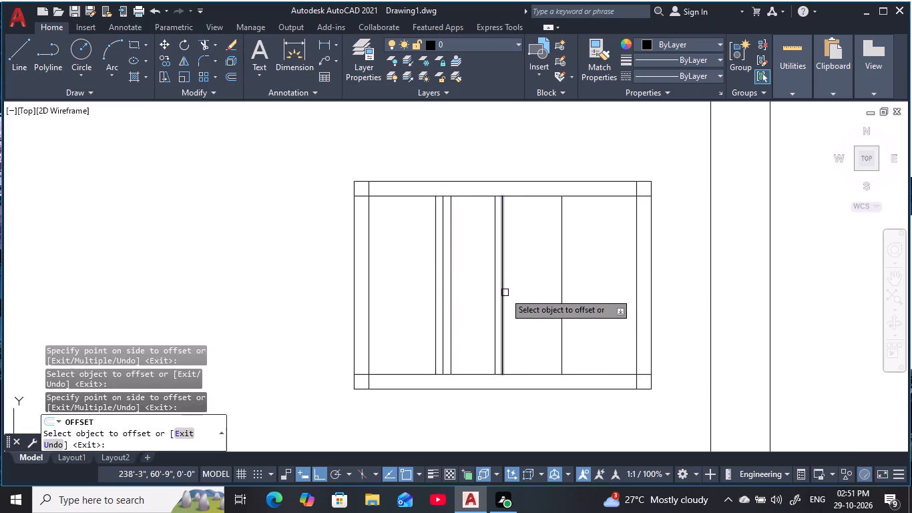
{"action": "left_click", "coordinate": [505, 293]}
{"action": "left_click", "coordinate": [540, 294]}
{"action": "left_click", "coordinate": [561, 290]}
{"action": "left_click", "coordinate": [534, 293]}
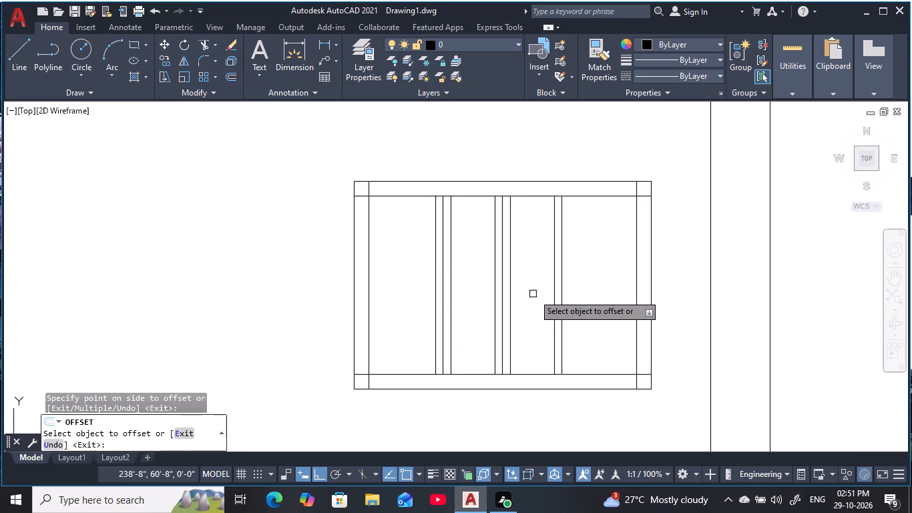
{"action": "left_click", "coordinate": [561, 293]}
{"action": "left_click", "coordinate": [586, 293]}
{"action": "key", "text": "Escape"}
{"action": "key", "text": "Escape"}
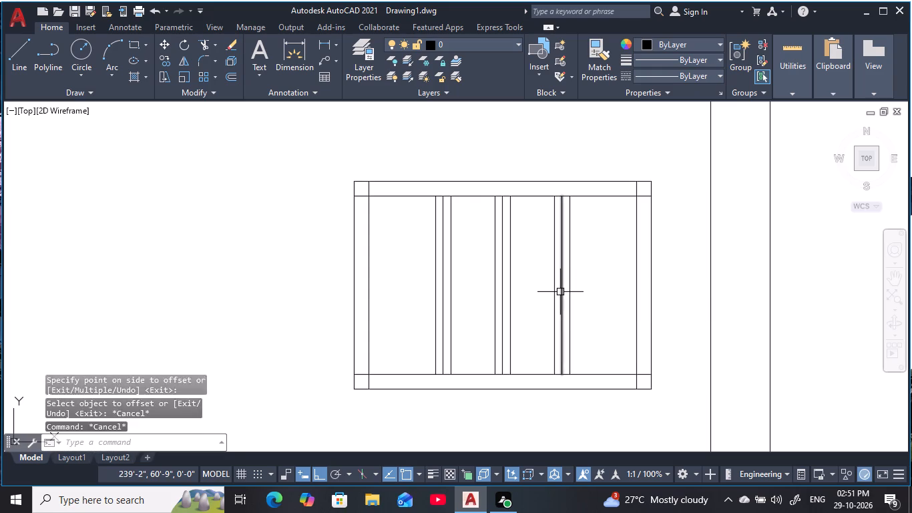
{"action": "key", "text": "Escape"}
Erase the three original centre lines between the offset pairs, leaving only the edges of the vertical window bars.
{"action": "left_click", "coordinate": [561, 289]}
{"action": "type", "text": "e"}
{"action": "key", "text": "space"}
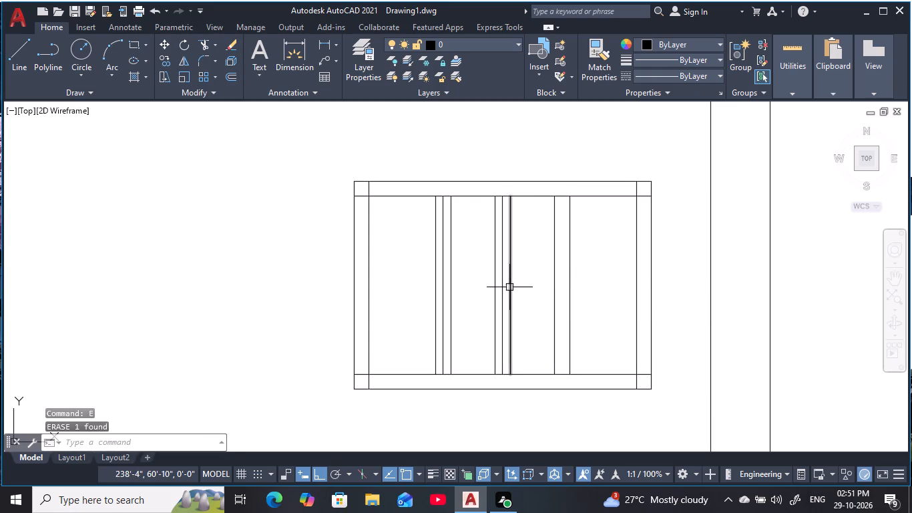
{"action": "left_click", "coordinate": [500, 285]}
{"action": "key", "text": "e"}
{"action": "key", "text": "space"}
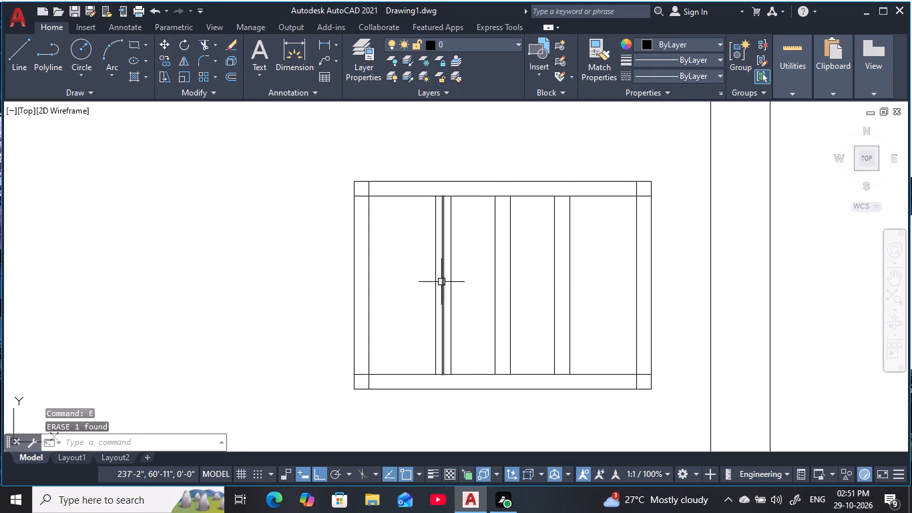
{"action": "left_click", "coordinate": [441, 282]}
{"action": "key", "text": "space"}
{"action": "key", "text": "Escape"}
{"action": "key", "text": "Escape"}
{"action": "key", "text": "Escape"}
{"action": "key", "text": "Escape"}
Trim the overlapping inner frame lines at all four corners of the window frame.
{"action": "type", "text": "tr"}
{"action": "key", "text": "space"}
{"action": "scroll", "coordinate": [384, 206], "scroll_direction": "up", "scroll_amount": 1}
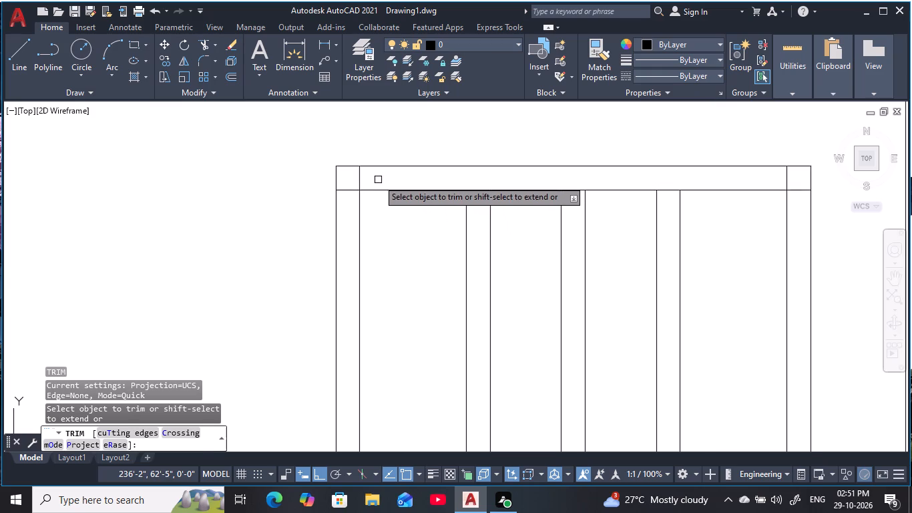
{"action": "left_click_drag", "start_coordinate": [378, 180], "coordinate": [353, 192]}
{"action": "middle_click_drag", "start_coordinate": [643, 211], "coordinate": [393, 214]}
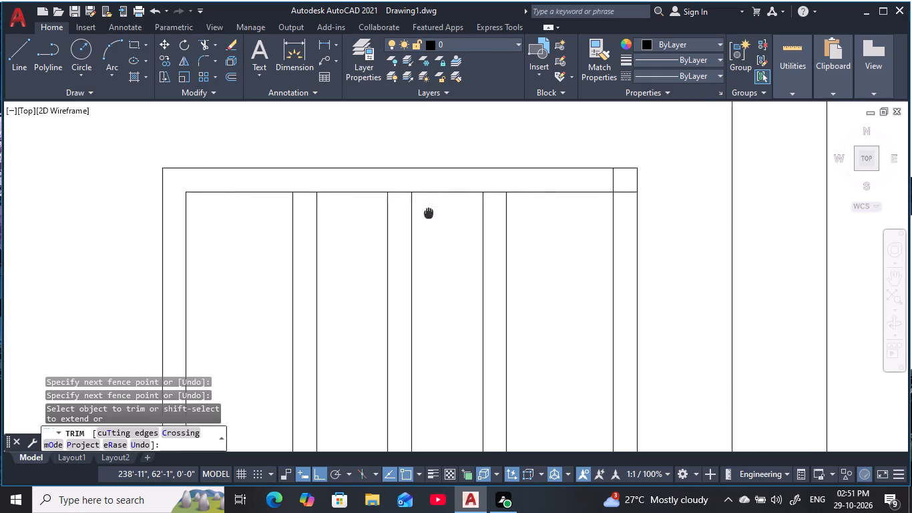
{"action": "middle_click_drag", "start_coordinate": [393, 214], "coordinate": [340, 228]}
{"action": "scroll", "coordinate": [491, 194], "scroll_direction": "up", "scroll_amount": 2}
{"action": "left_click_drag", "start_coordinate": [451, 194], "coordinate": [497, 243]}
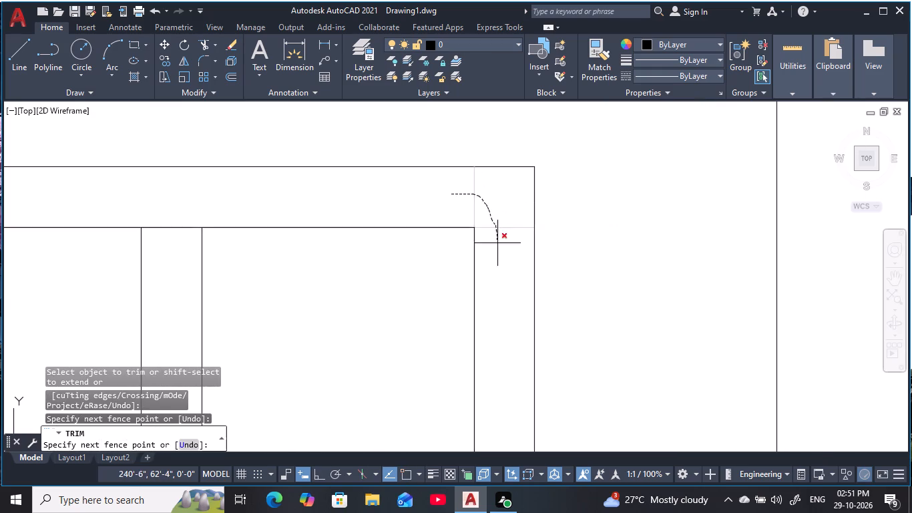
{"action": "left_click_drag", "start_coordinate": [497, 243], "coordinate": [498, 244]}
{"action": "scroll", "coordinate": [420, 297], "scroll_direction": "down", "scroll_amount": 4}
{"action": "middle_click_drag", "start_coordinate": [414, 303], "coordinate": [487, 189]}
{"action": "scroll", "coordinate": [505, 299], "scroll_direction": "up", "scroll_amount": 5}
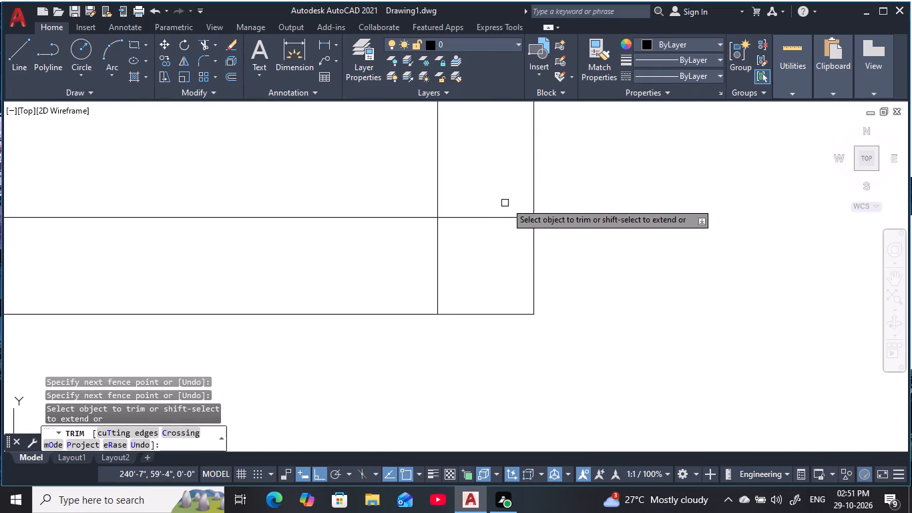
{"action": "left_click_drag", "start_coordinate": [508, 196], "coordinate": [403, 268]}
{"action": "scroll", "coordinate": [391, 267], "scroll_direction": "down", "scroll_amount": 5}
{"action": "middle_click_drag", "start_coordinate": [358, 265], "coordinate": [644, 293]}
{"action": "scroll", "coordinate": [511, 313], "scroll_direction": "up", "scroll_amount": 3}
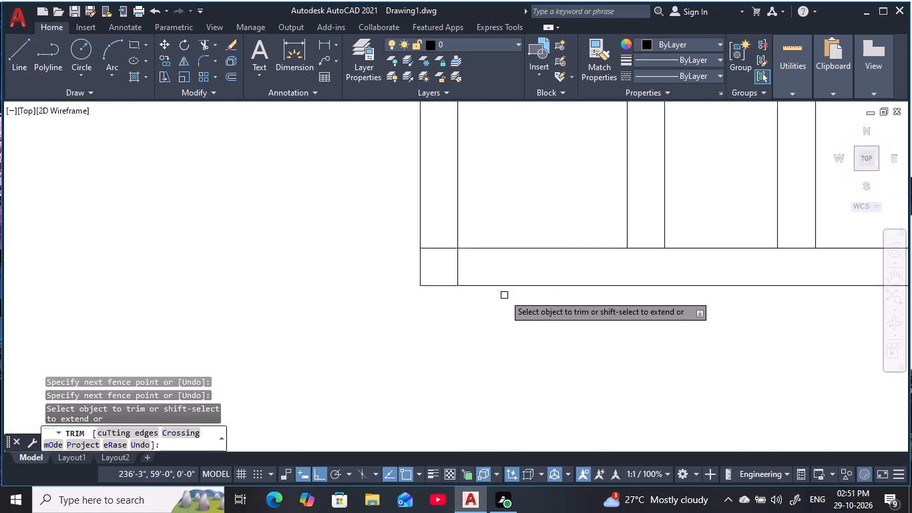
{"action": "scroll", "coordinate": [503, 294], "scroll_direction": "up", "scroll_amount": 2}
{"action": "left_click_drag", "start_coordinate": [347, 172], "coordinate": [435, 241]}
{"action": "scroll", "coordinate": [492, 240], "scroll_direction": "down", "scroll_amount": 2}
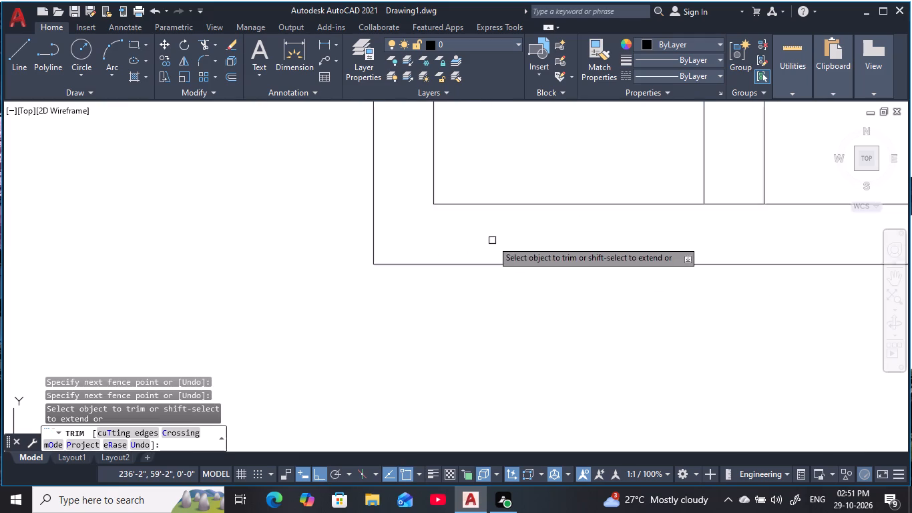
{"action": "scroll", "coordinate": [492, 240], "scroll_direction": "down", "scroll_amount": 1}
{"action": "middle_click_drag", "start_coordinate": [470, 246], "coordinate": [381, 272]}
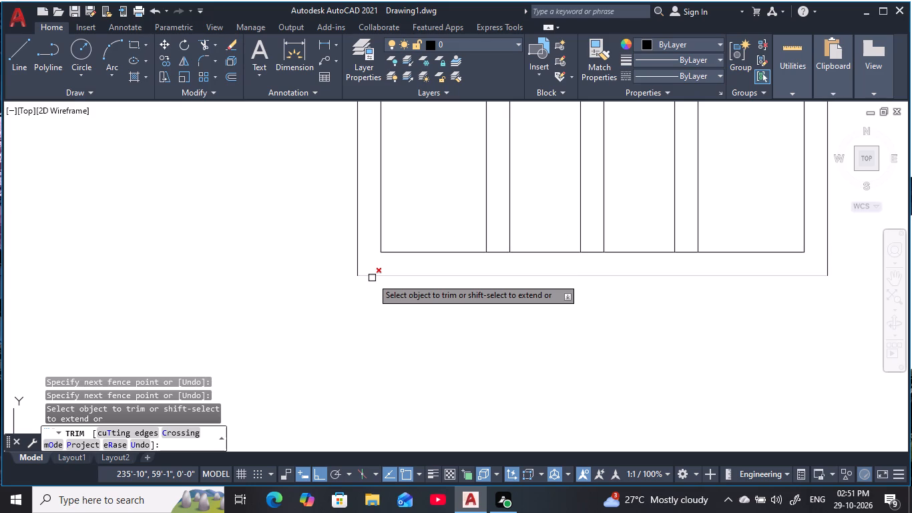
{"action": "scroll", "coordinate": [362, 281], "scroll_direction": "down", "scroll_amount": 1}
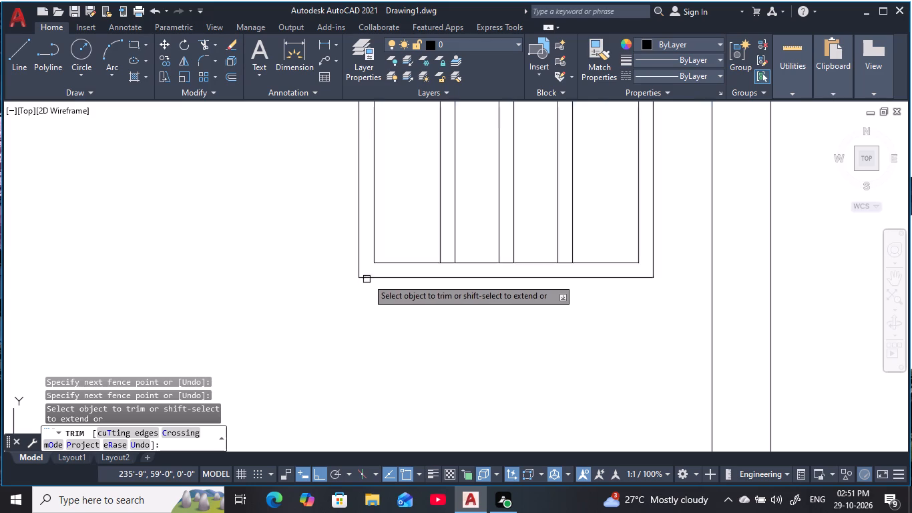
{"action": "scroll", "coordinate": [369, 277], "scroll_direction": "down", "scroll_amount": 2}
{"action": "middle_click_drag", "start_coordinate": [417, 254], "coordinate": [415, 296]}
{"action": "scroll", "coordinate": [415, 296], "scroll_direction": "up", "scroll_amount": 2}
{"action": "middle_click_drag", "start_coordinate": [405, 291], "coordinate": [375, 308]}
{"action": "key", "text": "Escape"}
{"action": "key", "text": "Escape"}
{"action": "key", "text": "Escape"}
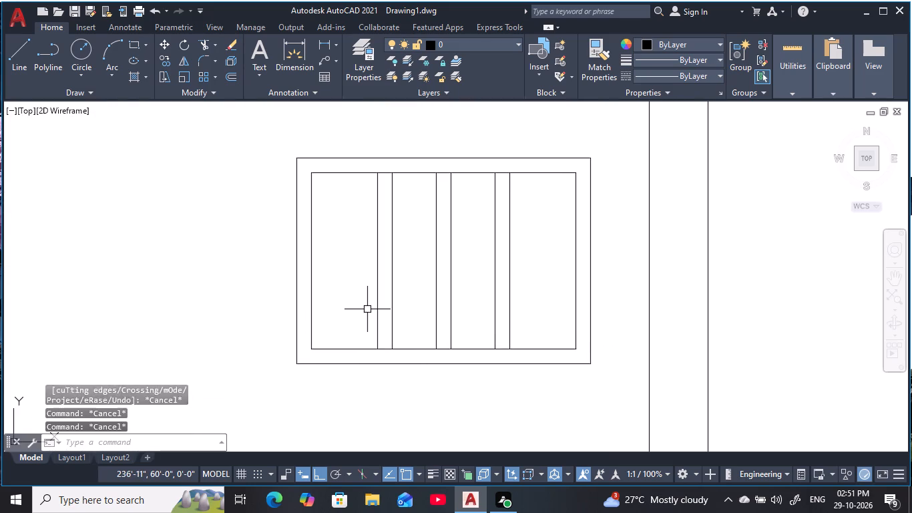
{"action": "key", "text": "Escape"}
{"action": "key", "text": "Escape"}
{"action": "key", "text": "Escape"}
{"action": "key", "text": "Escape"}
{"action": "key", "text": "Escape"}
Draw a three-point arc from the window frame's top-left corner through its top-right corner, ending about 1'-2" beyond it.
{"action": "middle_click_drag", "start_coordinate": [365, 317], "coordinate": [322, 354]}
{"action": "key", "text": "Escape"}
{"action": "key", "text": "Escape"}
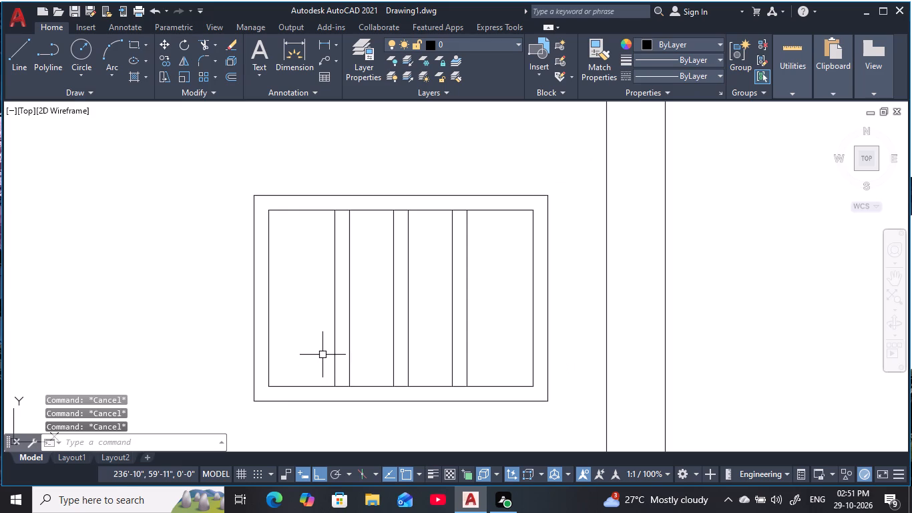
{"action": "type", "text": "arc"}
{"action": "key", "text": "space"}
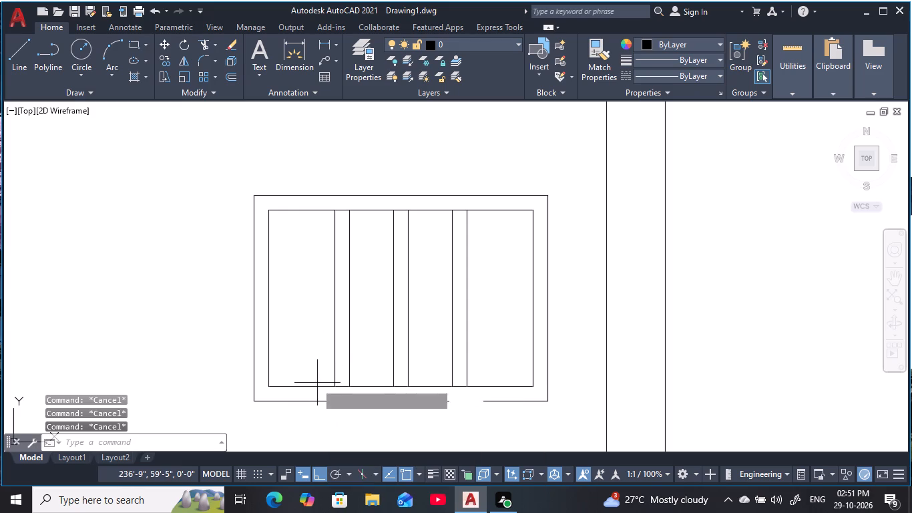
{"action": "left_click", "coordinate": [255, 195]}
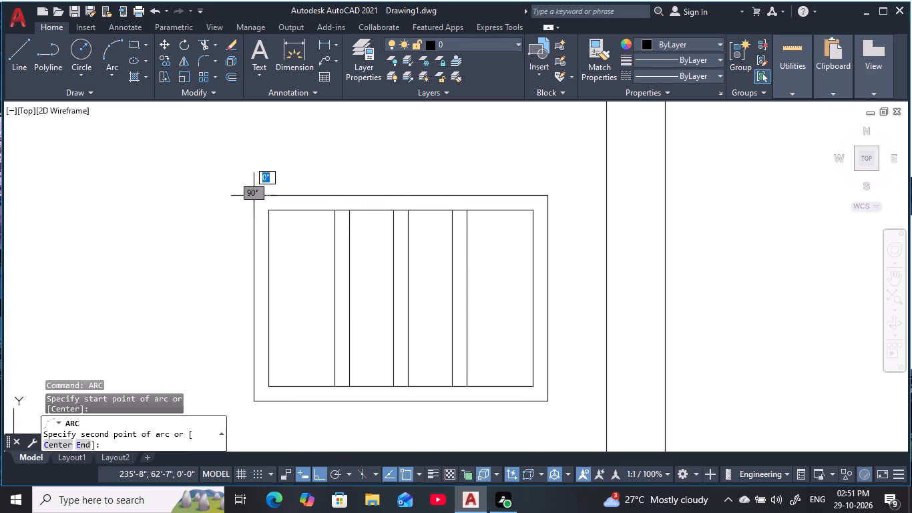
{"action": "middle_click_drag", "start_coordinate": [329, 158], "coordinate": [244, 231]}
{"action": "left_click", "coordinate": [464, 269]}
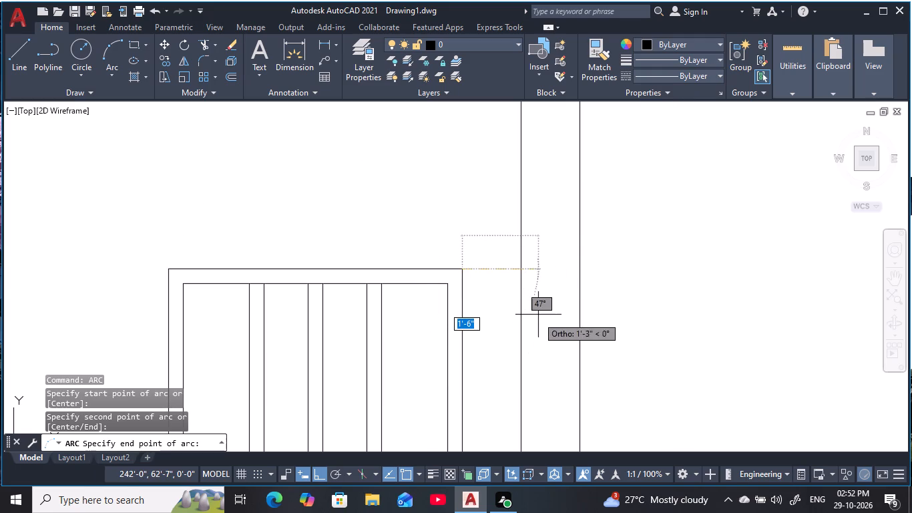
{"action": "key", "text": "F8"}
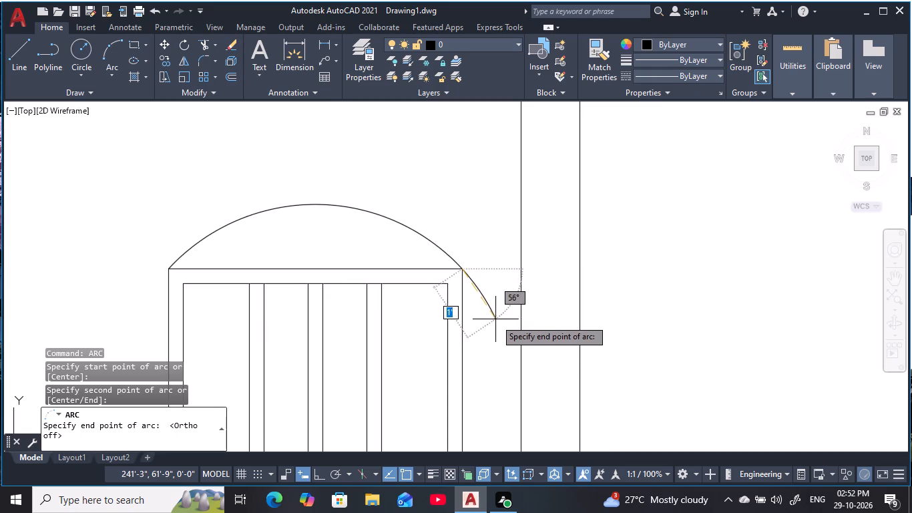
{"action": "scroll", "coordinate": [496, 323], "scroll_direction": "down", "scroll_amount": 1}
{"action": "middle_click_drag", "start_coordinate": [497, 323], "coordinate": [538, 313]}
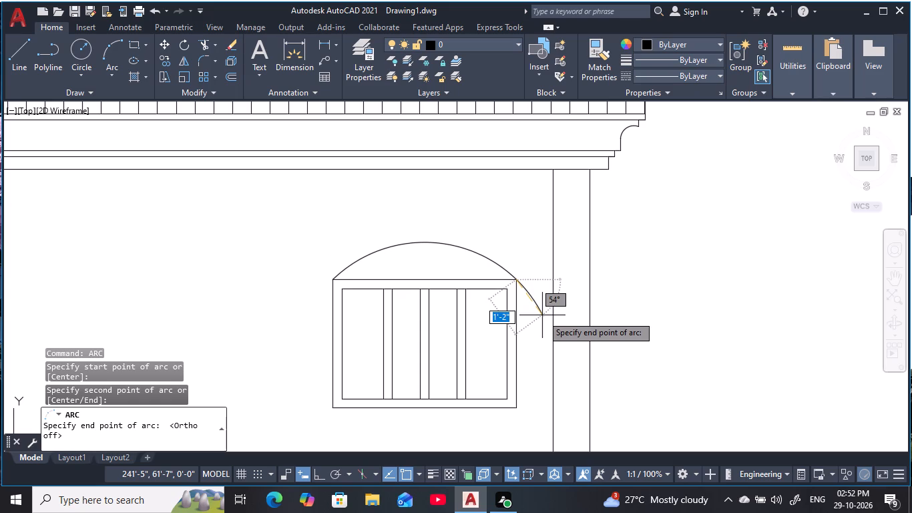
{"action": "left_click", "coordinate": [542, 315]}
{"action": "key", "text": "Escape"}
{"action": "key", "text": "Escape"}
{"action": "key", "text": "Escape"}
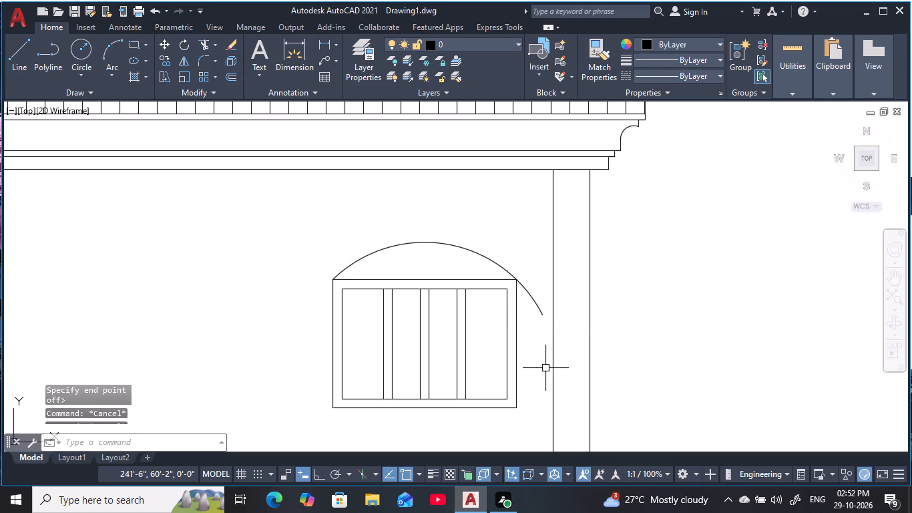
Trim the part of the arc that overshoots the window frame's top-right corner.
{"action": "type", "text": "tr"}
{"action": "key", "text": "space"}
{"action": "scroll", "coordinate": [543, 337], "scroll_direction": "down", "scroll_amount": 1}
{"action": "scroll", "coordinate": [529, 317], "scroll_direction": "up", "scroll_amount": 3}
{"action": "left_click", "coordinate": [538, 288]}
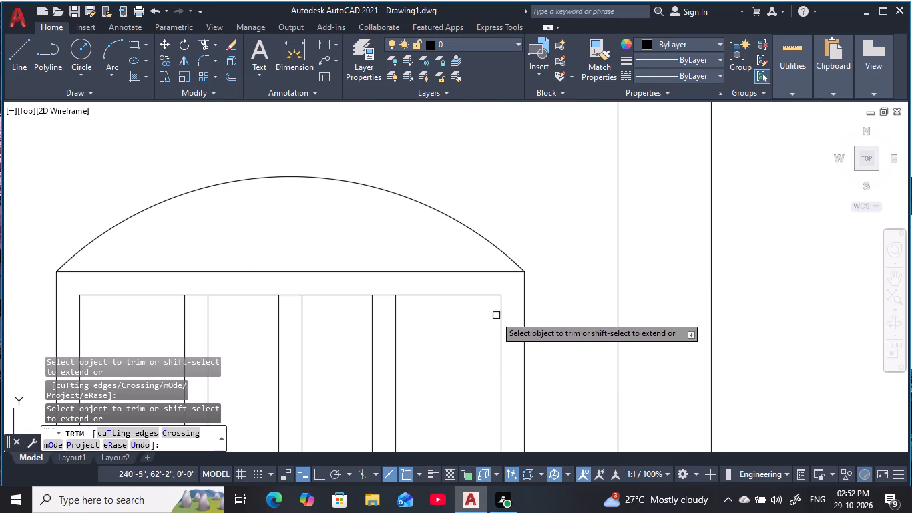
{"action": "key", "text": "Escape"}
{"action": "scroll", "coordinate": [504, 348], "scroll_direction": "down", "scroll_amount": 1}
{"action": "key", "text": "Escape"}
{"action": "key", "text": "Escape"}
{"action": "scroll", "coordinate": [507, 349], "scroll_direction": "down", "scroll_amount": 1}
{"action": "middle_click_drag", "start_coordinate": [507, 349], "coordinate": [541, 314]}
{"action": "key", "text": "Escape"}
{"action": "key", "text": "Escape"}
{"action": "key", "text": "Escape"}
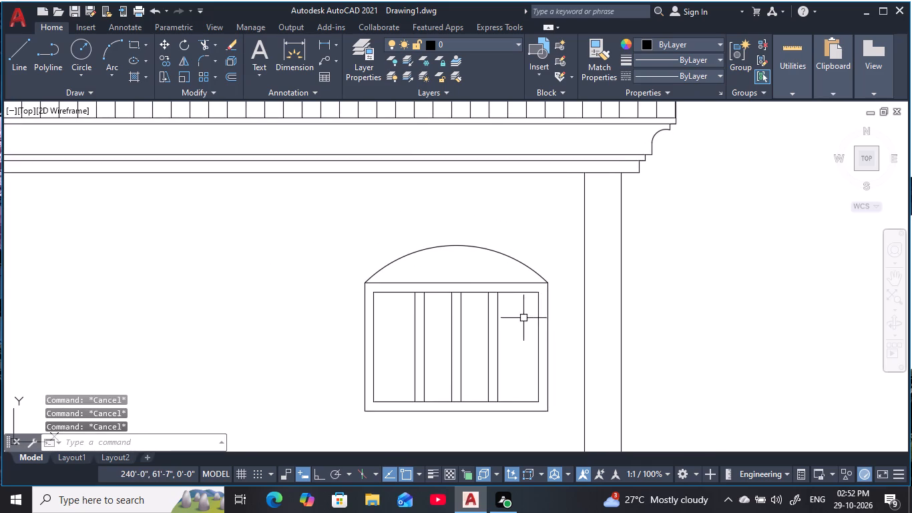
{"action": "key", "text": "Escape"}
{"action": "key", "text": "Escape"}
Offset the window's arch 3" inward.
{"action": "type", "text": "o 3"}
{"action": "key", "text": "space"}
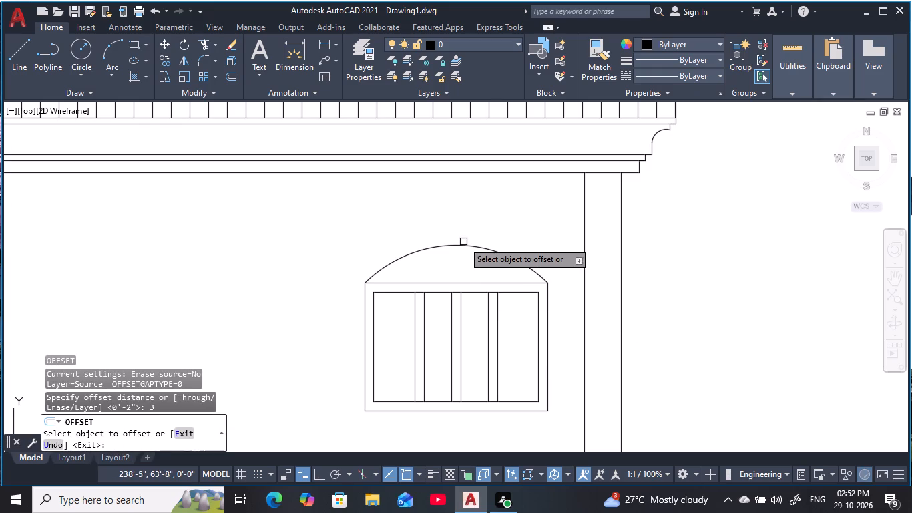
{"action": "left_click", "coordinate": [466, 246]}
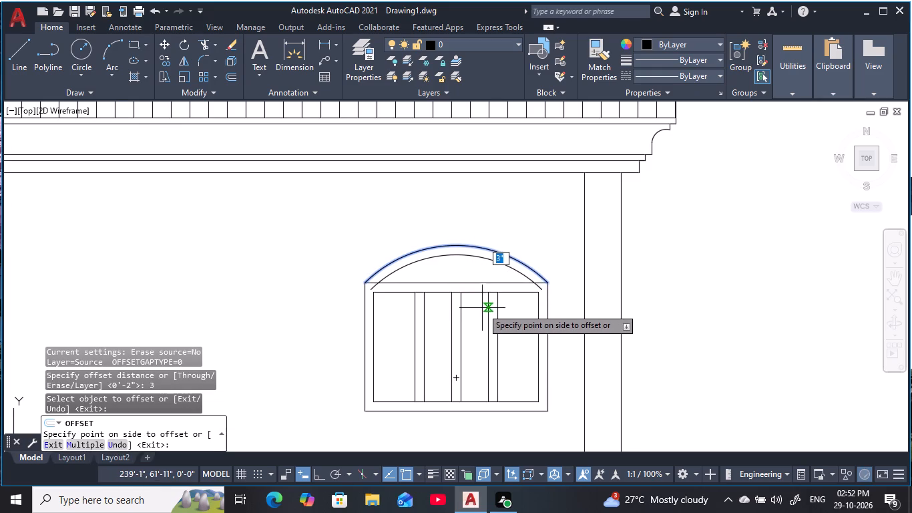
{"action": "left_click", "coordinate": [483, 311]}
{"action": "key", "text": "Escape"}
{"action": "key", "text": "Escape"}
{"action": "key", "text": "Escape"}
{"action": "key", "text": "Escape"}
Extend both inner vertical side lines of the window frame up to the inner arc.
{"action": "type", "text": "ex"}
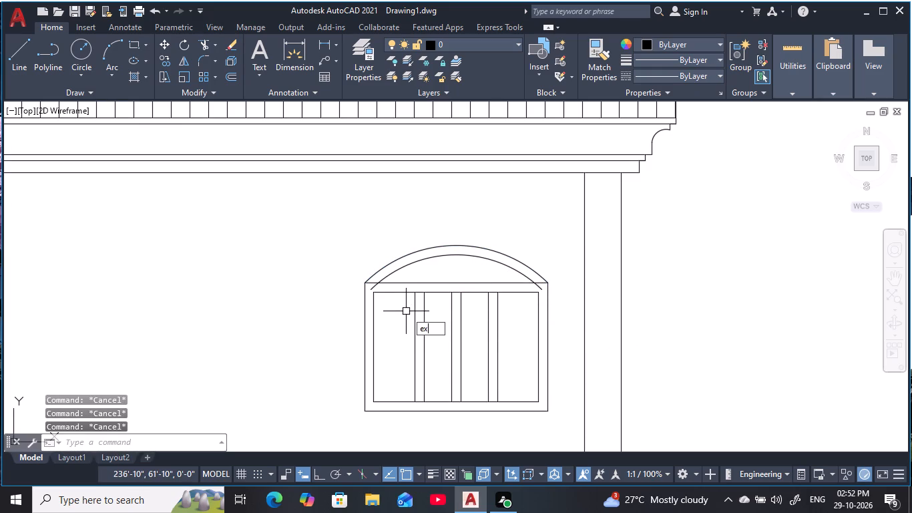
{"action": "key", "text": "space"}
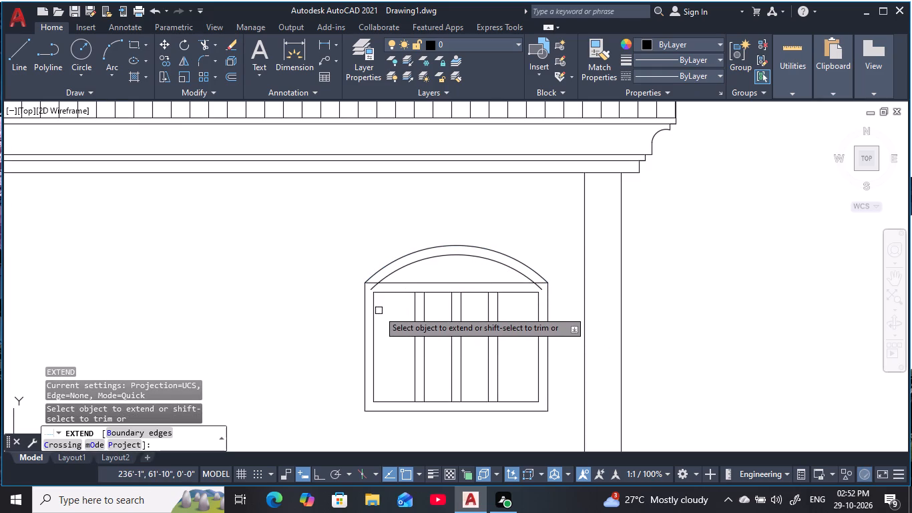
{"action": "left_click", "coordinate": [377, 312]}
{"action": "left_click", "coordinate": [536, 318]}
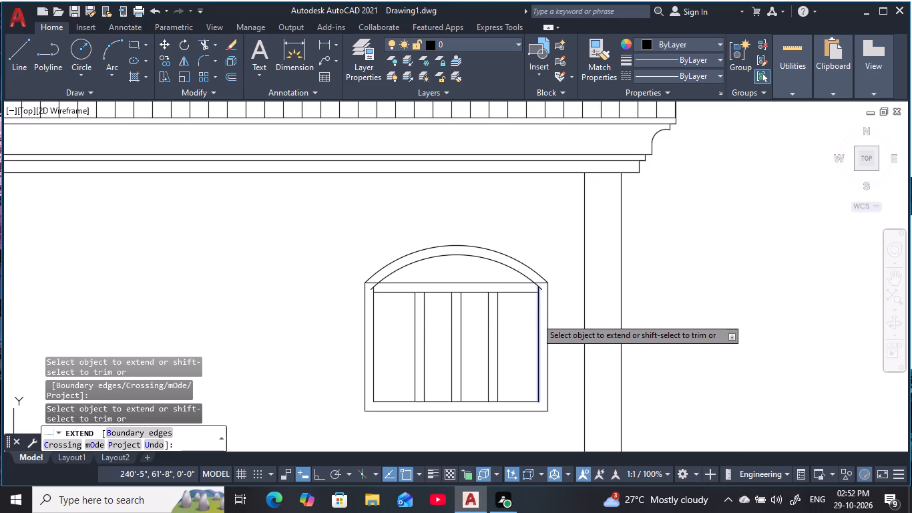
{"action": "key", "text": "Escape"}
{"action": "key", "text": "Escape"}
{"action": "key", "text": "Escape"}
{"action": "key", "text": "Escape"}
Trim the ends of the upper horizontal frame line outside the inner arc, plus the arc's overhanging left tail.
{"action": "type", "text": "tr"}
{"action": "key", "text": "space"}
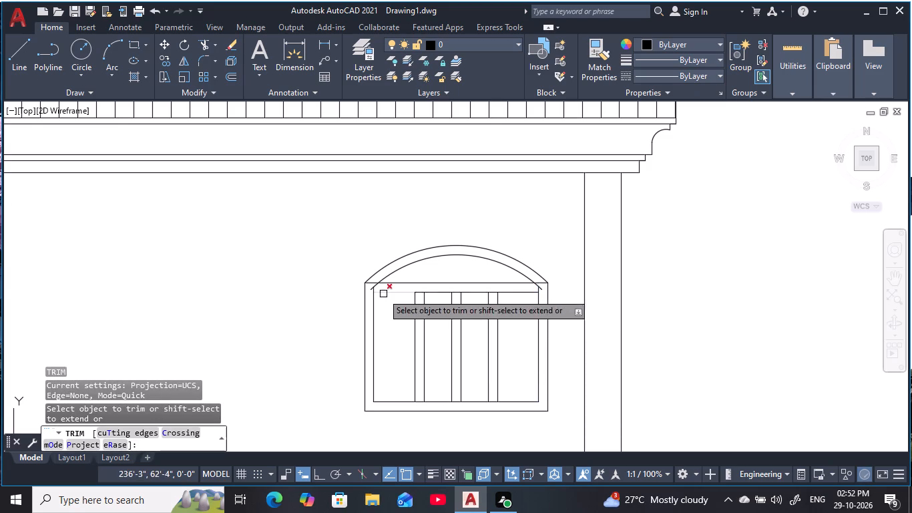
{"action": "scroll", "coordinate": [375, 293], "scroll_direction": "up", "scroll_amount": 5}
{"action": "left_click", "coordinate": [325, 271]}
{"action": "scroll", "coordinate": [469, 270], "scroll_direction": "down", "scroll_amount": 5}
{"action": "middle_click_drag", "start_coordinate": [488, 263], "coordinate": [483, 263]}
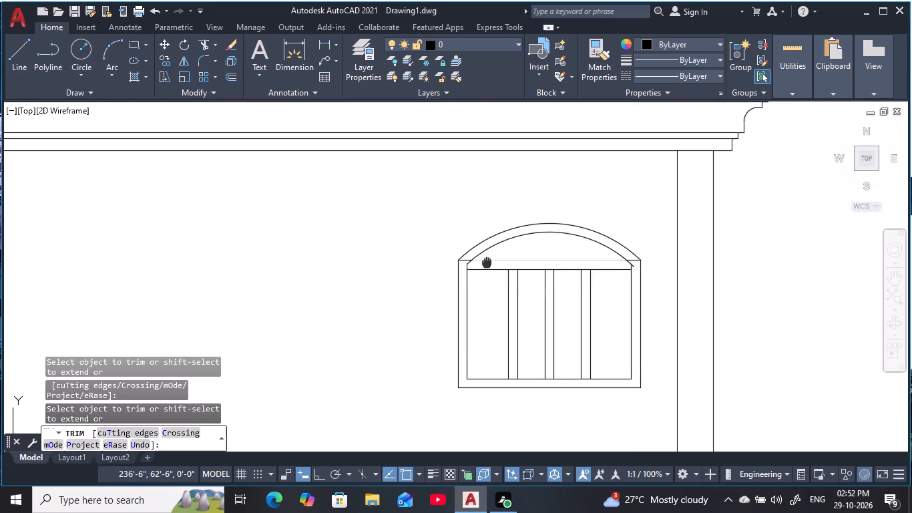
{"action": "middle_click_drag", "start_coordinate": [483, 263], "coordinate": [374, 278]}
{"action": "scroll", "coordinate": [359, 281], "scroll_direction": "up", "scroll_amount": 3}
{"action": "left_click", "coordinate": [335, 266]}
{"action": "scroll", "coordinate": [413, 265], "scroll_direction": "down", "scroll_amount": 3}
{"action": "middle_click_drag", "start_coordinate": [467, 272], "coordinate": [461, 275]}
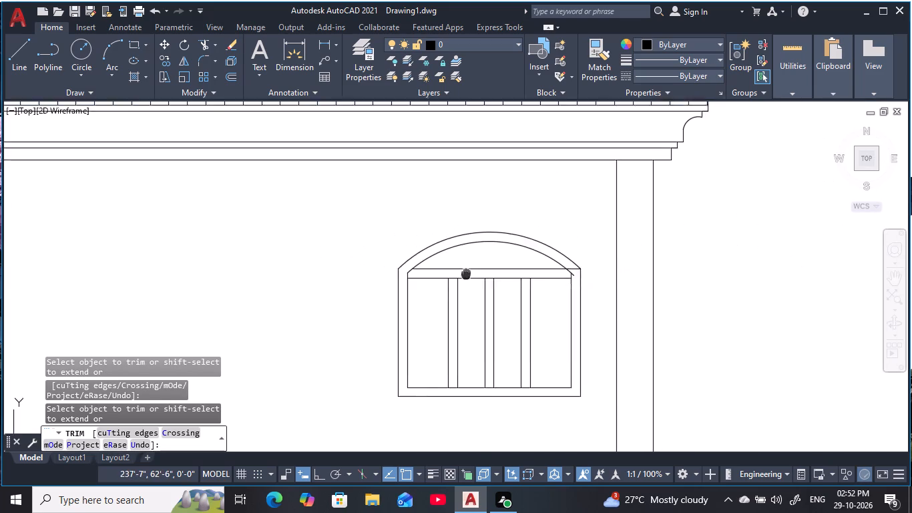
{"action": "middle_click_drag", "start_coordinate": [461, 275], "coordinate": [330, 280]}
{"action": "scroll", "coordinate": [435, 278], "scroll_direction": "up", "scroll_amount": 3}
{"action": "left_click", "coordinate": [436, 277]}
Trim the inner arc's remaining ends below the upper horizontal line and the vertical stubs above the inner frame's top corners.
{"action": "middle_click_drag", "start_coordinate": [348, 297], "coordinate": [363, 295]}
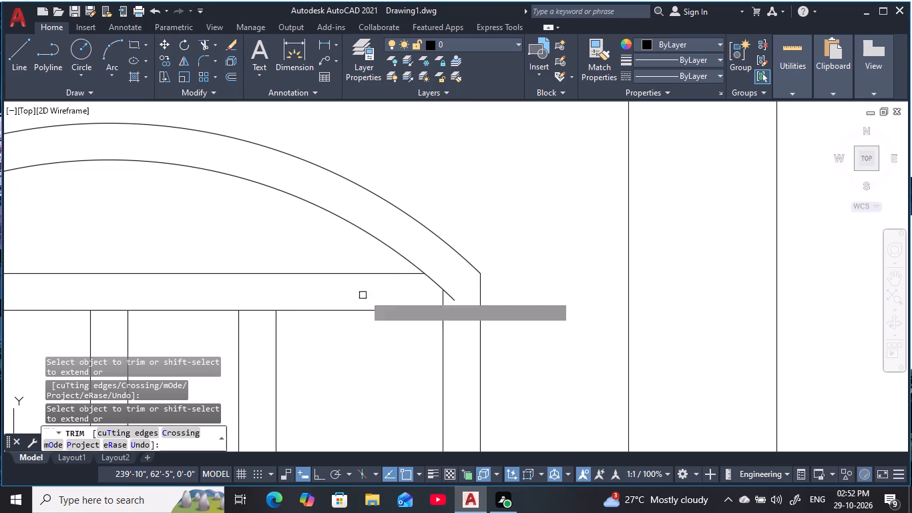
{"action": "left_click", "coordinate": [437, 281]}
{"action": "left_click", "coordinate": [452, 296]}
{"action": "scroll", "coordinate": [332, 298], "scroll_direction": "down", "scroll_amount": 1}
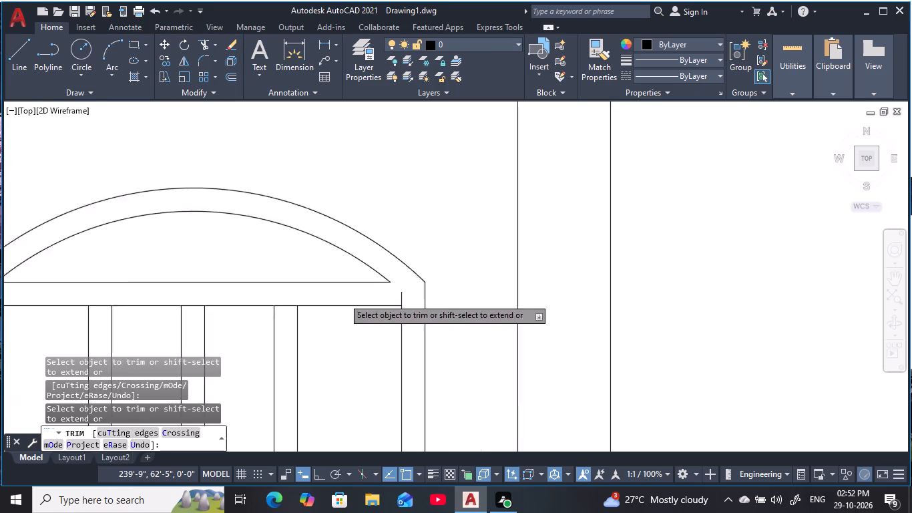
{"action": "scroll", "coordinate": [330, 297], "scroll_direction": "down", "scroll_amount": 2}
{"action": "middle_click_drag", "start_coordinate": [330, 297], "coordinate": [430, 299]}
{"action": "scroll", "coordinate": [457, 305], "scroll_direction": "up", "scroll_amount": 3}
{"action": "left_click", "coordinate": [459, 295]}
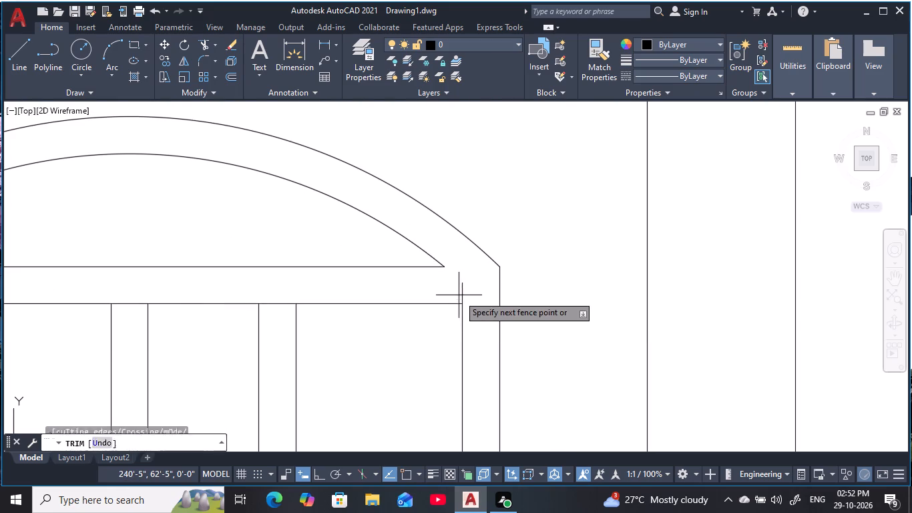
{"action": "left_click", "coordinate": [467, 293]}
{"action": "scroll", "coordinate": [378, 285], "scroll_direction": "down", "scroll_amount": 2}
{"action": "middle_click_drag", "start_coordinate": [381, 284], "coordinate": [563, 285]}
{"action": "scroll", "coordinate": [336, 291], "scroll_direction": "up", "scroll_amount": 2}
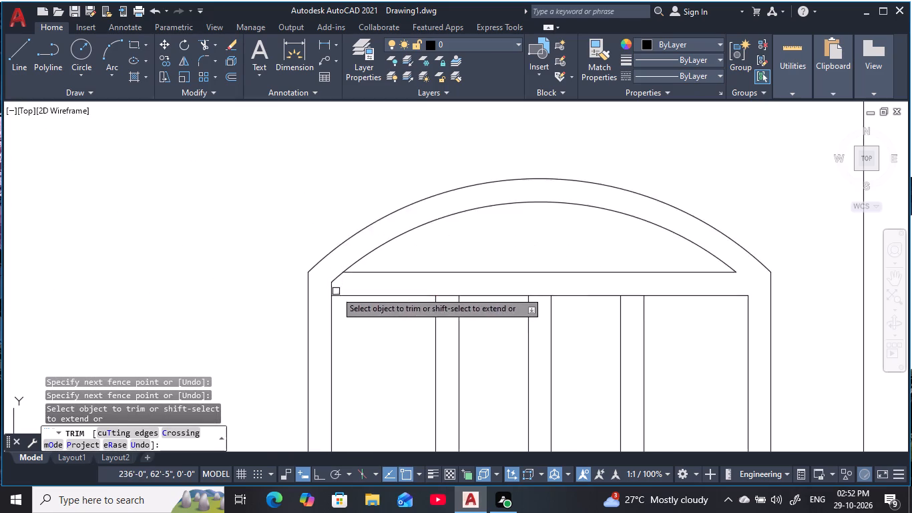
{"action": "left_click_drag", "start_coordinate": [353, 280], "coordinate": [326, 271]}
{"action": "left_click_drag", "start_coordinate": [338, 284], "coordinate": [324, 287]}
{"action": "scroll", "coordinate": [443, 282], "scroll_direction": "down", "scroll_amount": 3}
{"action": "middle_click_drag", "start_coordinate": [445, 282], "coordinate": [445, 282]}
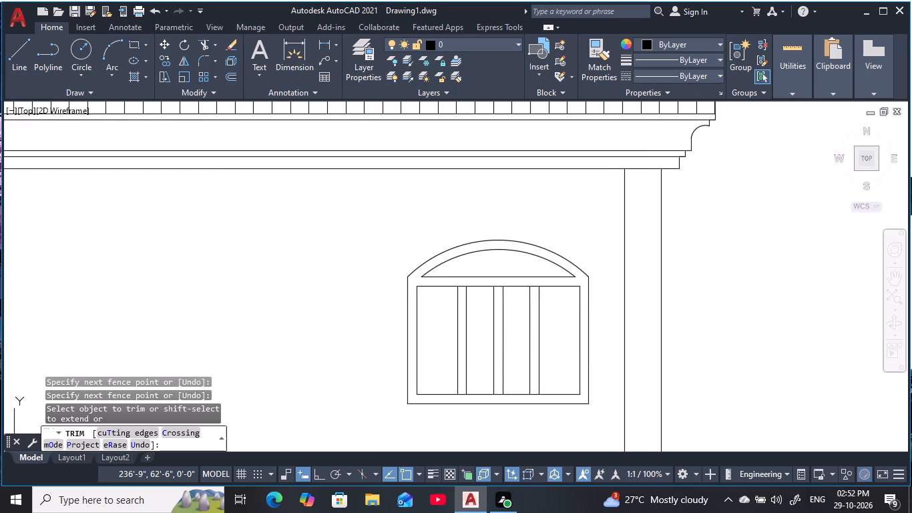
{"action": "middle_click_drag", "start_coordinate": [445, 282], "coordinate": [371, 293]}
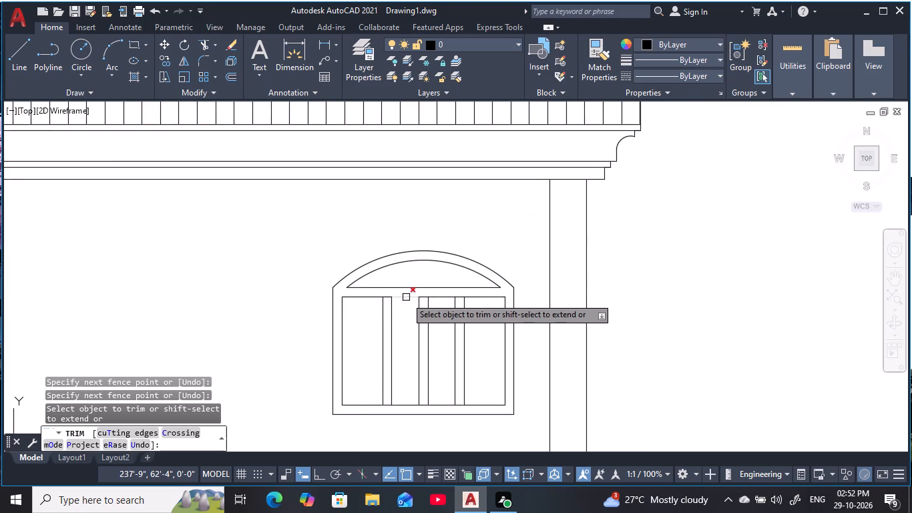
{"action": "scroll", "coordinate": [434, 287], "scroll_direction": "up", "scroll_amount": 2}
{"action": "middle_click_drag", "start_coordinate": [434, 287], "coordinate": [435, 293]}
{"action": "key", "text": "Escape"}
{"action": "scroll", "coordinate": [435, 292], "scroll_direction": "up", "scroll_amount": 1}
{"action": "key", "text": "Escape"}
{"action": "key", "text": "Escape"}
{"action": "key", "text": "Escape"}
{"action": "key", "text": "Escape"}
{"action": "key", "text": "Escape"}
{"action": "key", "text": "Escape"}
{"action": "key", "text": "Escape"}
{"action": "key", "text": "Escape"}
{"action": "key", "text": "Escape"}
{"action": "key", "text": "Escape"}
{"action": "key", "text": "Escape"}
{"action": "key", "text": "Escape"}
{"action": "key", "text": "Escape"}
{"action": "key", "text": "Escape"}
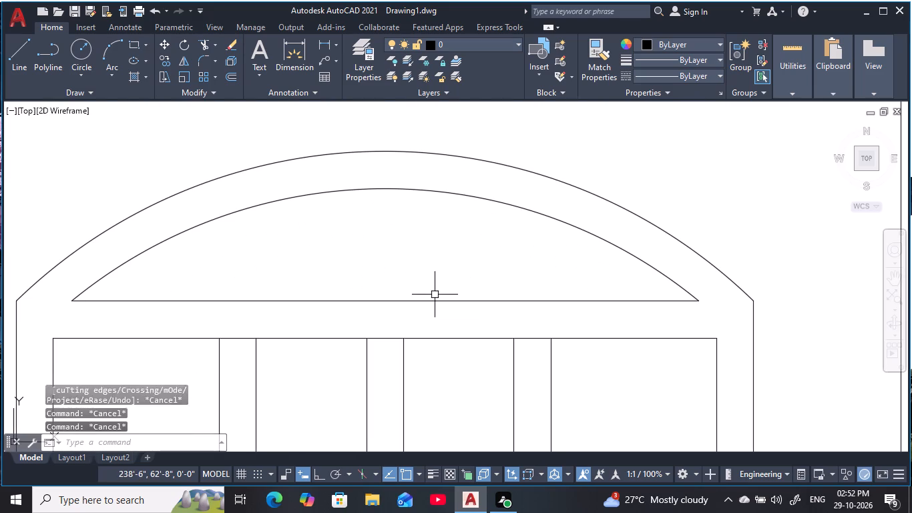
Draw a vertical line about 9" long from the midpoint of the arch's base line to the midpoint of the inner arc.
{"action": "type", "text": "l"}
{"action": "key", "text": "space"}
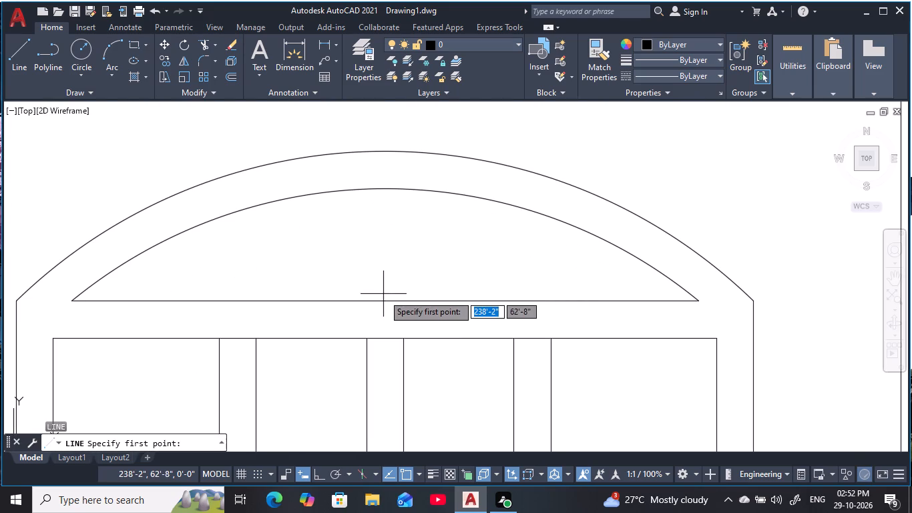
{"action": "left_click", "coordinate": [387, 299]}
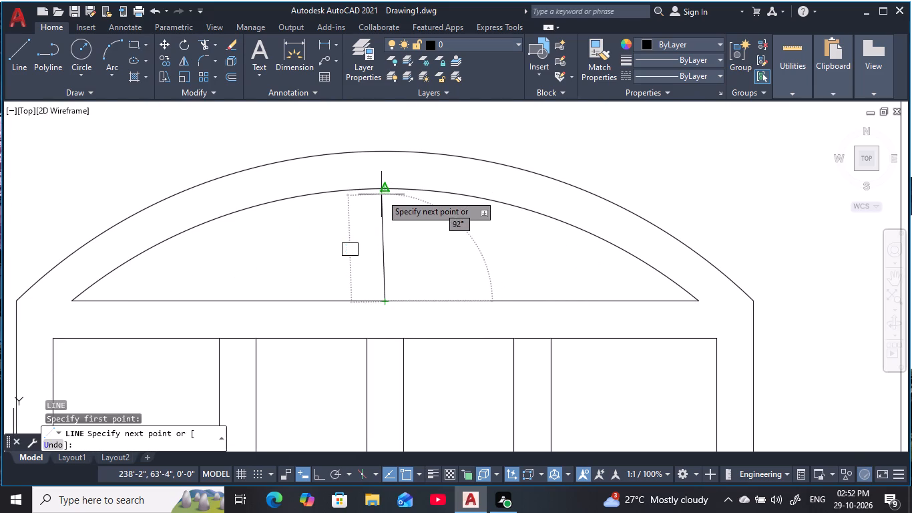
{"action": "key", "text": "F8"}
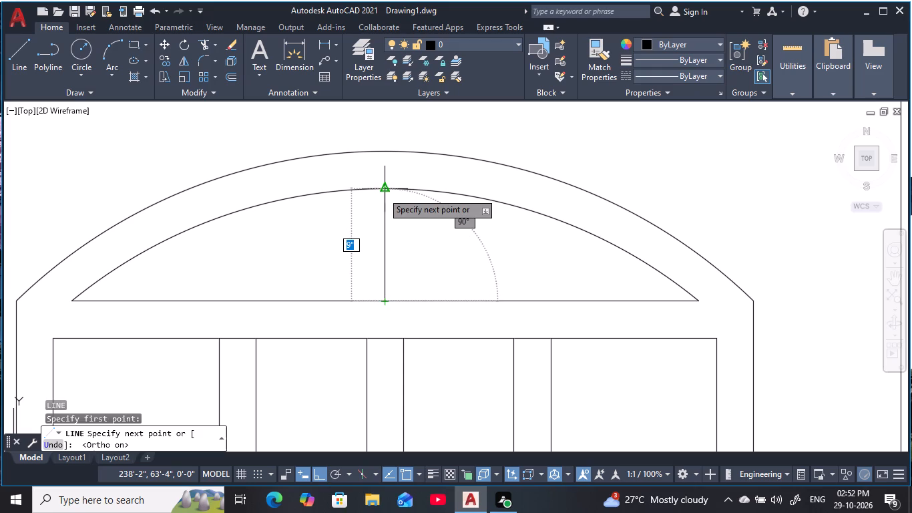
{"action": "left_click", "coordinate": [385, 188]}
{"action": "key", "text": "Escape"}
{"action": "key", "text": "Escape"}
{"action": "key", "text": "Escape"}
{"action": "key", "text": "Escape"}
{"action": "key", "text": "Escape"}
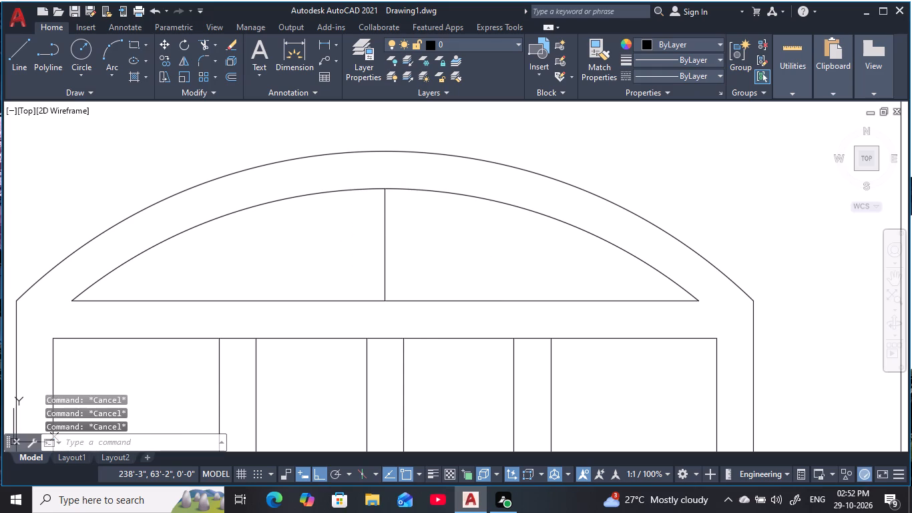
Offset the arch's vertical centre line 1.5" to both sides.
{"action": "type", "text": "o 1.5"}
{"action": "key", "text": "space"}
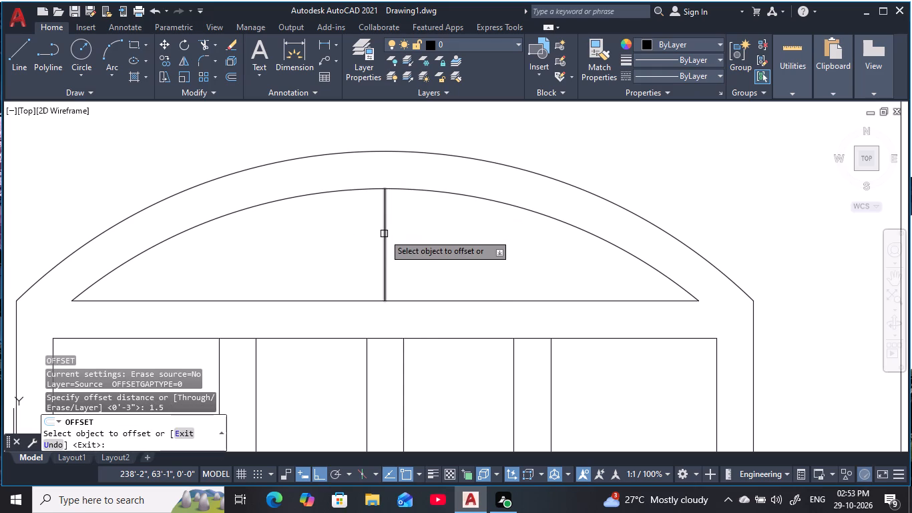
{"action": "left_click", "coordinate": [384, 234]}
{"action": "left_click", "coordinate": [332, 236]}
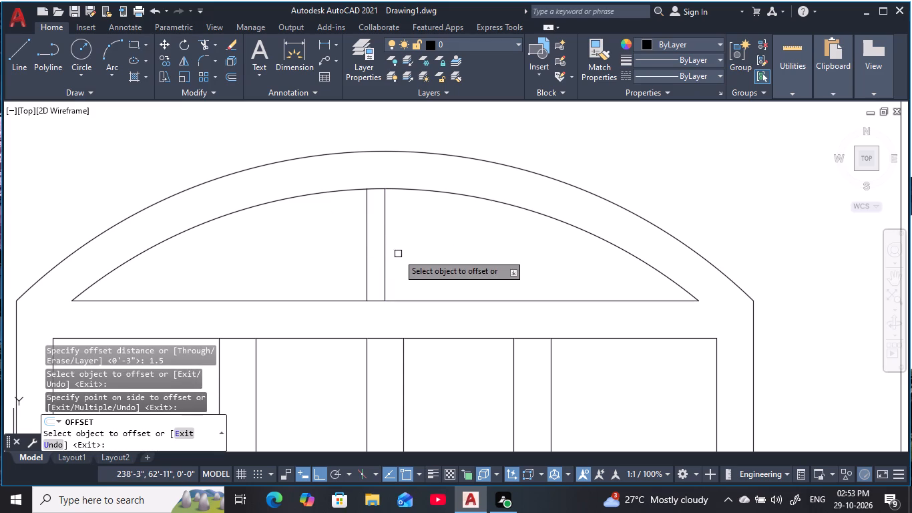
{"action": "left_click", "coordinate": [386, 256]}
{"action": "left_click", "coordinate": [409, 261]}
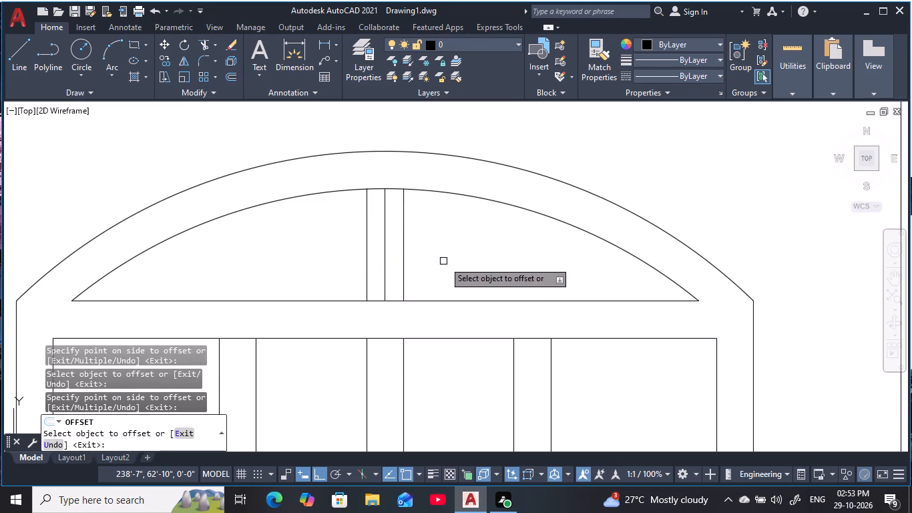
{"action": "middle_click_drag", "start_coordinate": [444, 261], "coordinate": [450, 261]}
{"action": "key", "text": "Escape"}
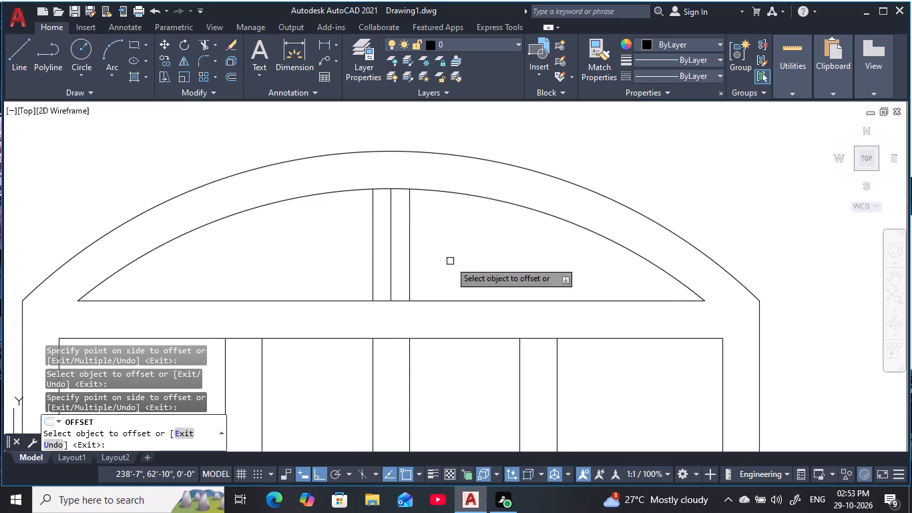
Erase the original centre line between the two offset vertical lines inside the arch.
{"action": "key", "text": "Escape"}
{"action": "key", "text": "Escape"}
{"action": "key", "text": "Escape"}
{"action": "middle_click_drag", "start_coordinate": [431, 248], "coordinate": [443, 252]}
{"action": "key", "text": "Escape"}
{"action": "left_click", "coordinate": [443, 252]}
{"action": "left_click", "coordinate": [329, 232]}
{"action": "key", "text": "Escape"}
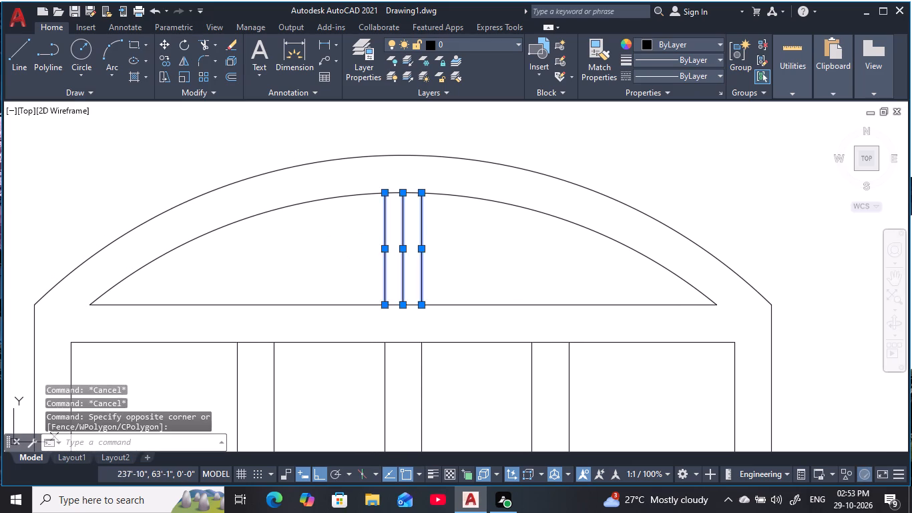
{"action": "key", "text": "Escape"}
{"action": "left_click", "coordinate": [405, 246]}
{"action": "type", "text": "e"}
{"action": "key", "text": "space"}
{"action": "key", "text": "Escape"}
{"action": "key", "text": "Escape"}
{"action": "key", "text": "Escape"}
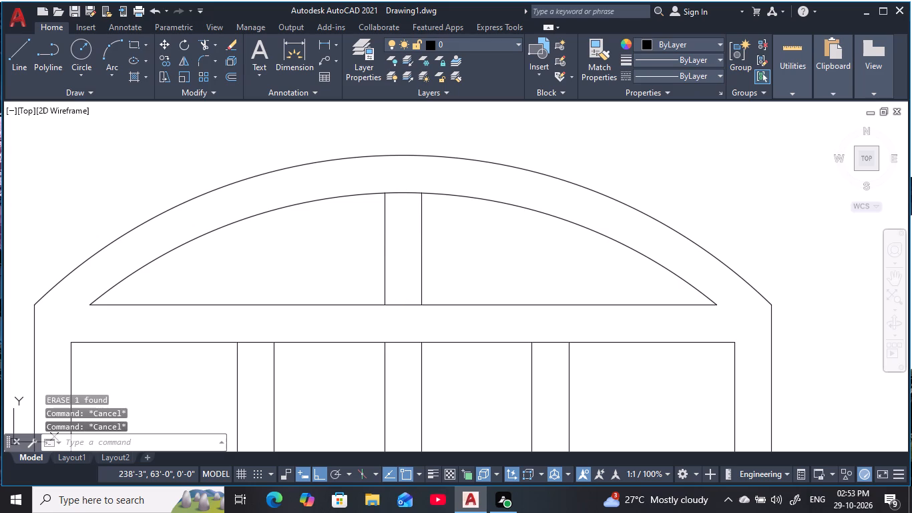
{"action": "key", "text": "Escape"}
{"action": "key", "text": "Escape"}
{"action": "key", "text": "Escape"}
{"action": "key", "text": "Escape"}
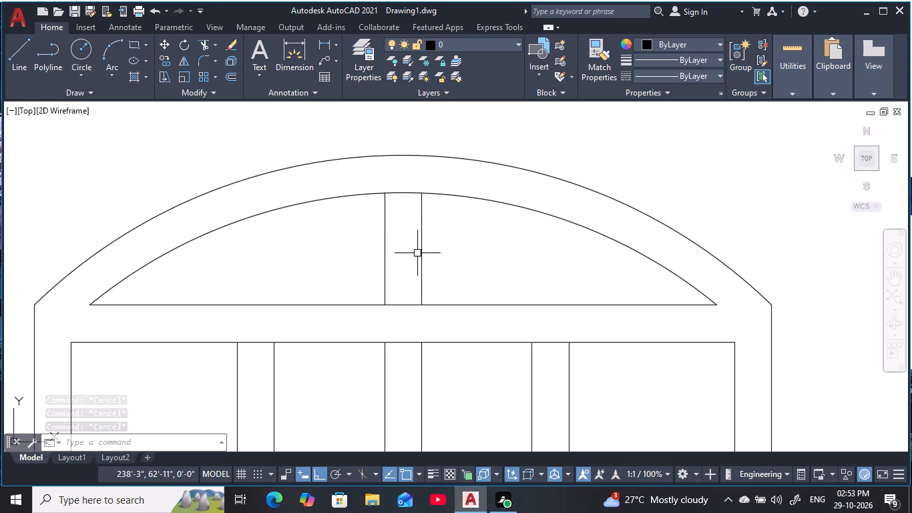
{"action": "key", "text": "Escape"}
{"action": "key", "text": "Escape"}
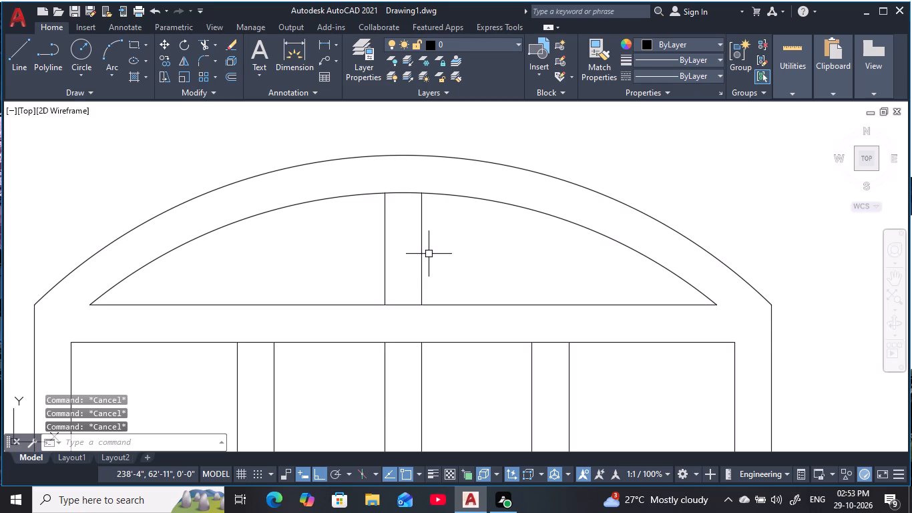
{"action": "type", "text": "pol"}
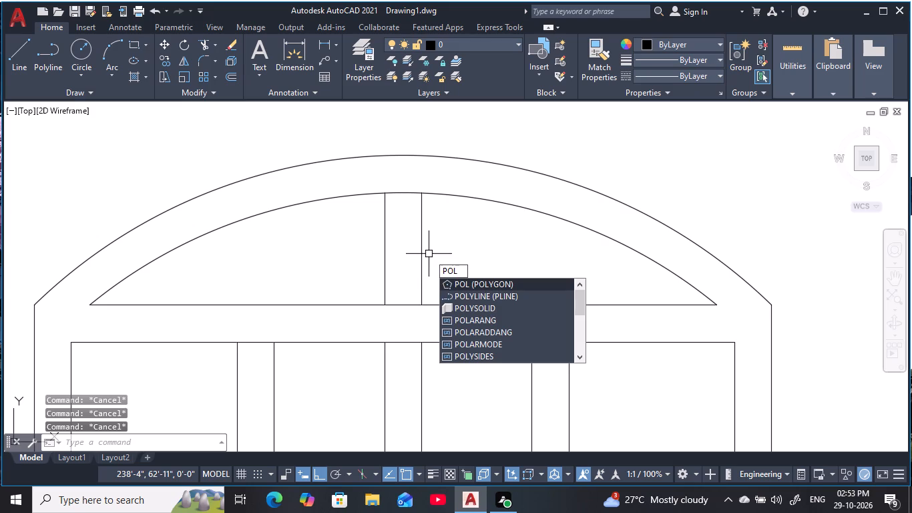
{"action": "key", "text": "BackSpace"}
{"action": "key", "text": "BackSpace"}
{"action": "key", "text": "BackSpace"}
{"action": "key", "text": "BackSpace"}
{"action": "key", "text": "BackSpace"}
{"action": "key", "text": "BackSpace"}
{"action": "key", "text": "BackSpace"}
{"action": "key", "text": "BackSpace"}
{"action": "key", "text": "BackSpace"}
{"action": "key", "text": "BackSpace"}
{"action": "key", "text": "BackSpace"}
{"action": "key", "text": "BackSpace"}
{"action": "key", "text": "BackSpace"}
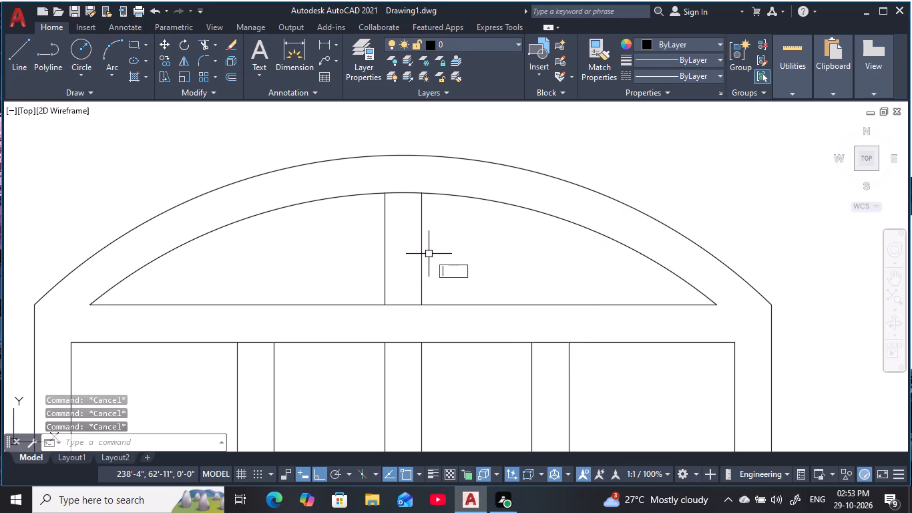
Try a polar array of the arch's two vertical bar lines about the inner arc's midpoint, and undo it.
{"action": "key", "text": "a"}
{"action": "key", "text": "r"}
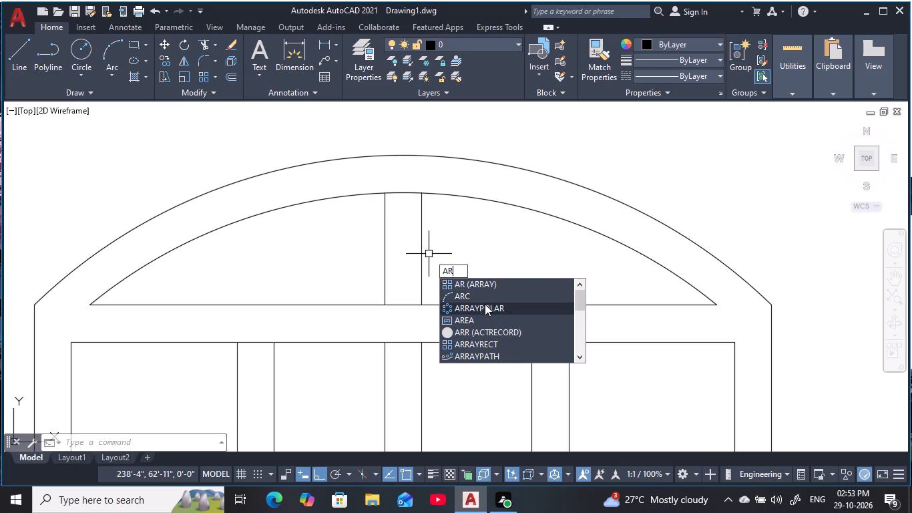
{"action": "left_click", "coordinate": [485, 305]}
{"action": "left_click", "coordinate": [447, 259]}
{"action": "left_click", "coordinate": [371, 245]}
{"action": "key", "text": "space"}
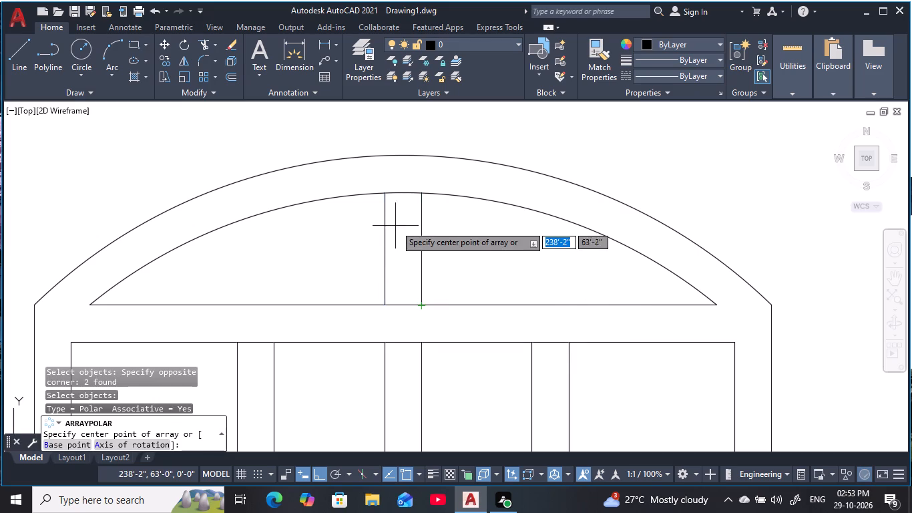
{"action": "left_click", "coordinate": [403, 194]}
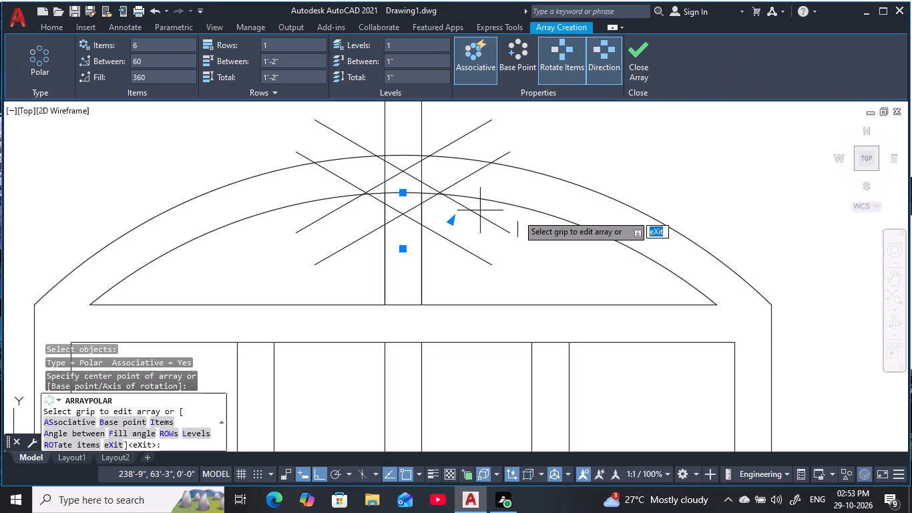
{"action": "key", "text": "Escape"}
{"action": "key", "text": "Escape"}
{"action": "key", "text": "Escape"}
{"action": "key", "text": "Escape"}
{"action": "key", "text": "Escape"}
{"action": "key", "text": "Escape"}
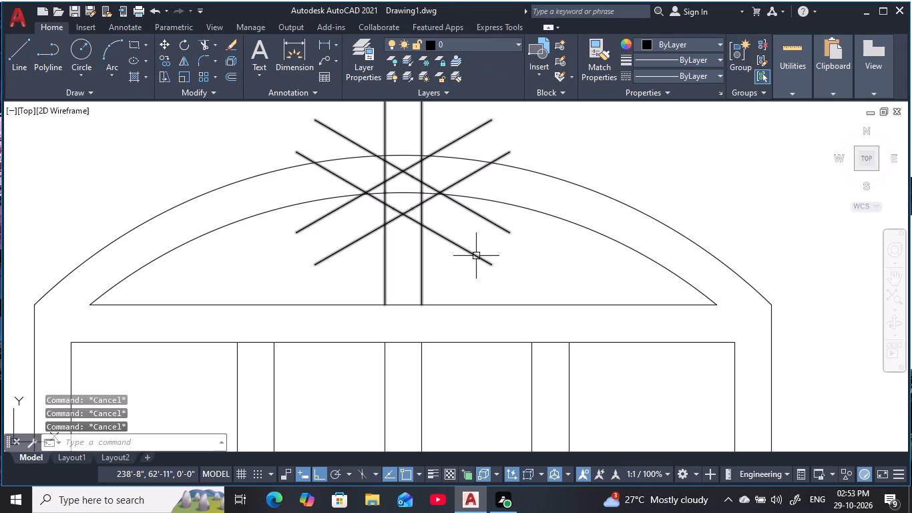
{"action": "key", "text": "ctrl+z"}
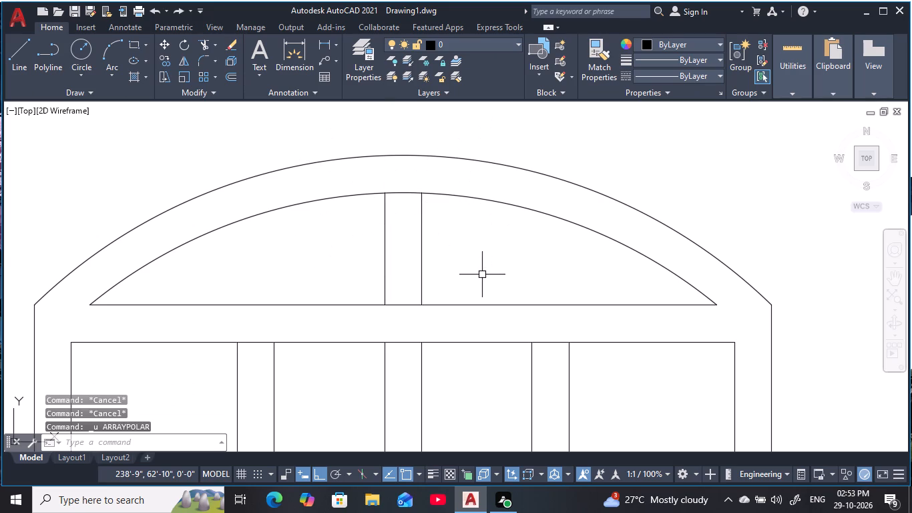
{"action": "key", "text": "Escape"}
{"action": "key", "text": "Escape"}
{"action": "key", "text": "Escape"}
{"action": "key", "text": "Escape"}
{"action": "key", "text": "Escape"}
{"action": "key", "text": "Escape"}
With ortho off, draw a diagonal line about 1'-1" long at about 148° from the left bar line's foot to the inner arc.
{"action": "type", "text": "l"}
{"action": "key", "text": "space"}
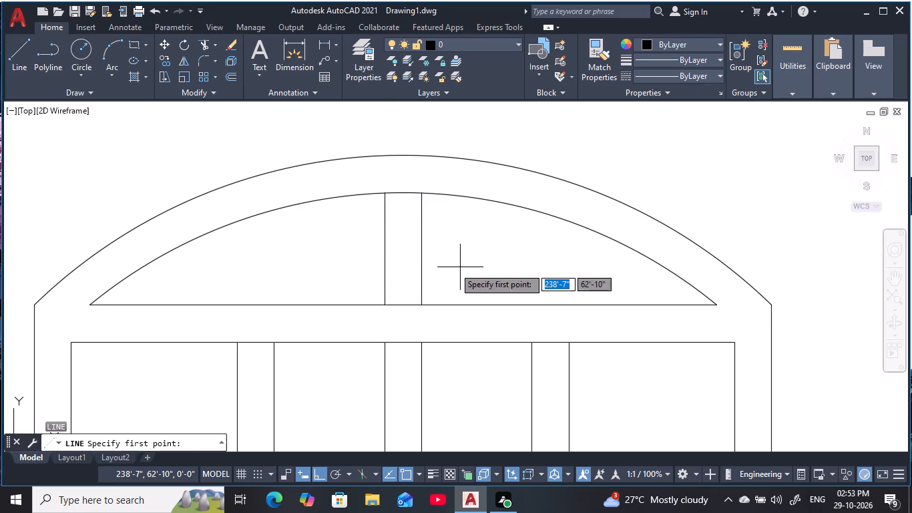
{"action": "left_click", "coordinate": [380, 302]}
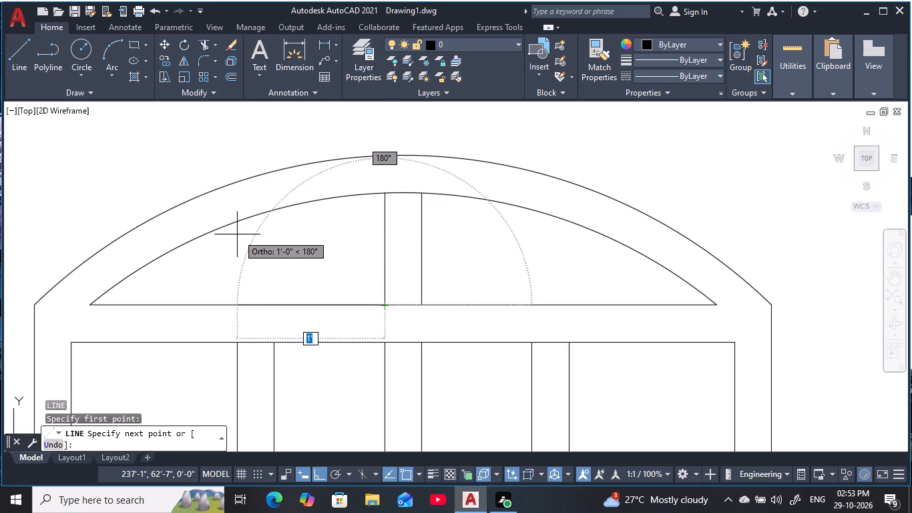
{"action": "key", "text": "F8"}
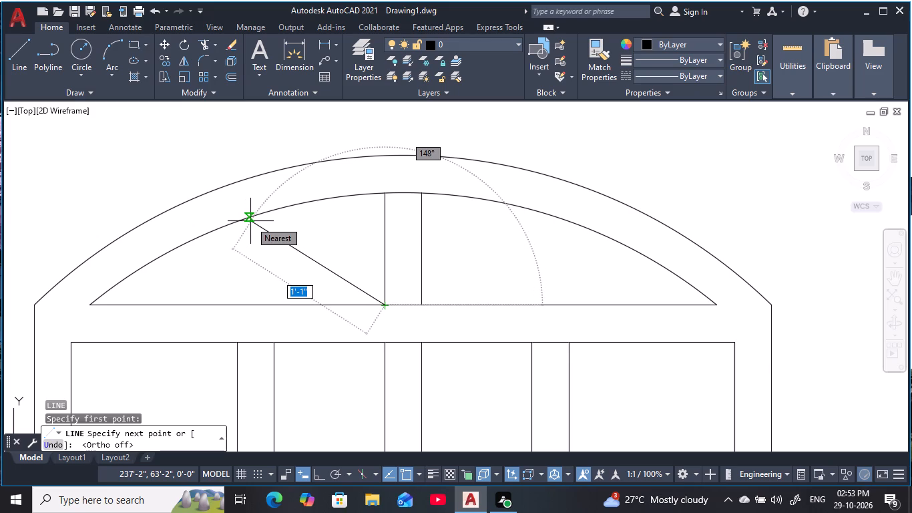
{"action": "left_click", "coordinate": [250, 221]}
{"action": "key", "text": "space"}
{"action": "key", "text": "Escape"}
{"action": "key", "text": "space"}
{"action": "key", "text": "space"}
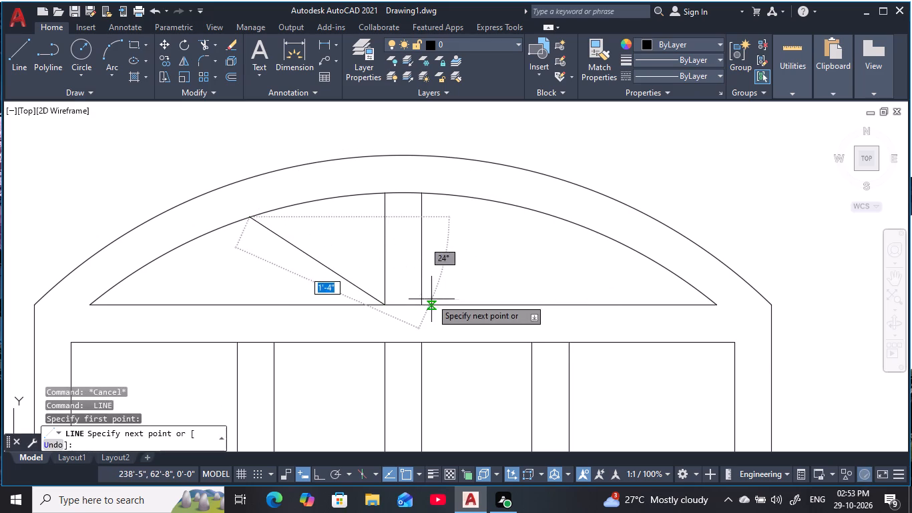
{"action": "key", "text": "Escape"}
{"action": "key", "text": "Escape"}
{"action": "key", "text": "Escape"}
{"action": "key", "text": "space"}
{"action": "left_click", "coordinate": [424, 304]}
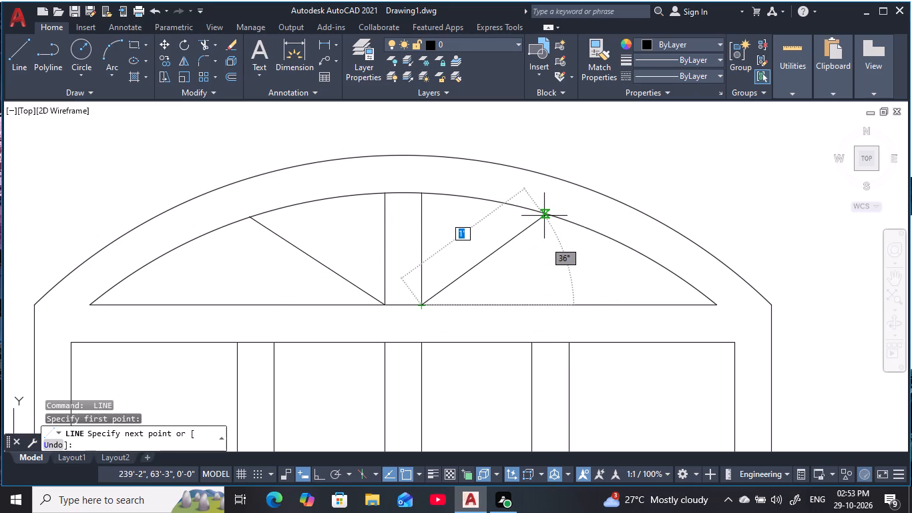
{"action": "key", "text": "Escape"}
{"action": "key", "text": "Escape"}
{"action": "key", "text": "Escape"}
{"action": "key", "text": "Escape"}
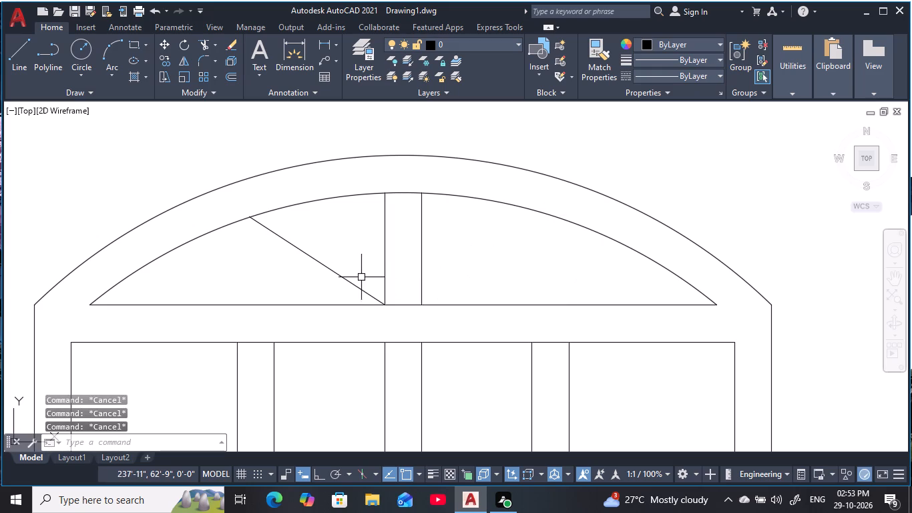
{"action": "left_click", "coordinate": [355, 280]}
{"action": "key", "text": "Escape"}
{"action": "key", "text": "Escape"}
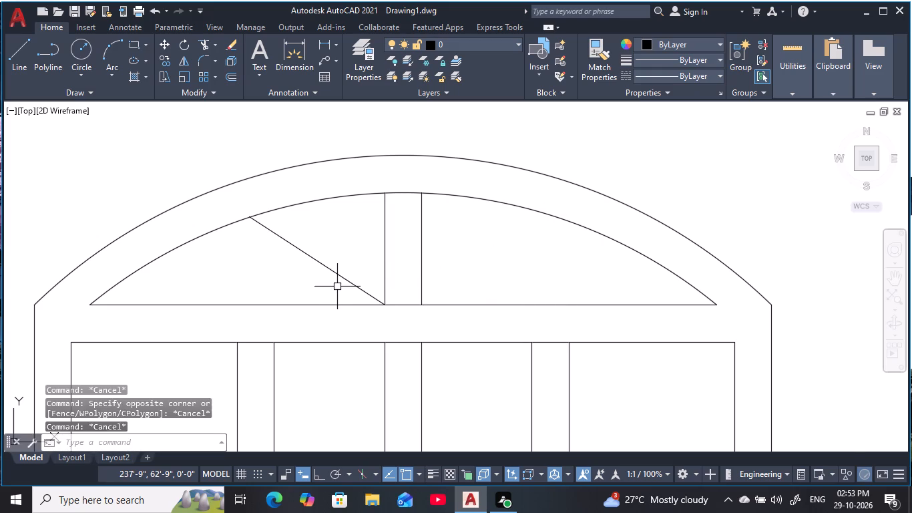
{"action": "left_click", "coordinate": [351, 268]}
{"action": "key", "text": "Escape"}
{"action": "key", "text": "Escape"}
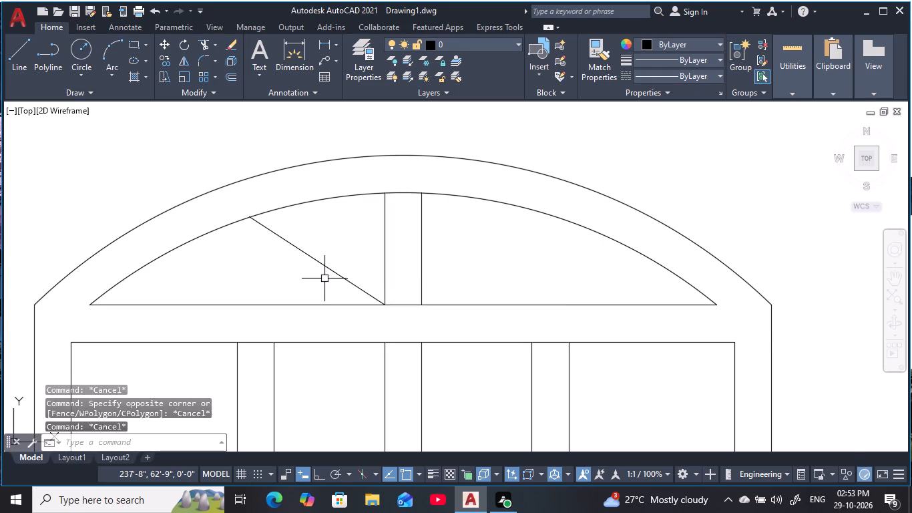
Offset the diagonal line 3" toward its lower-left side.
{"action": "type", "text": "o 3"}
{"action": "key", "text": "space"}
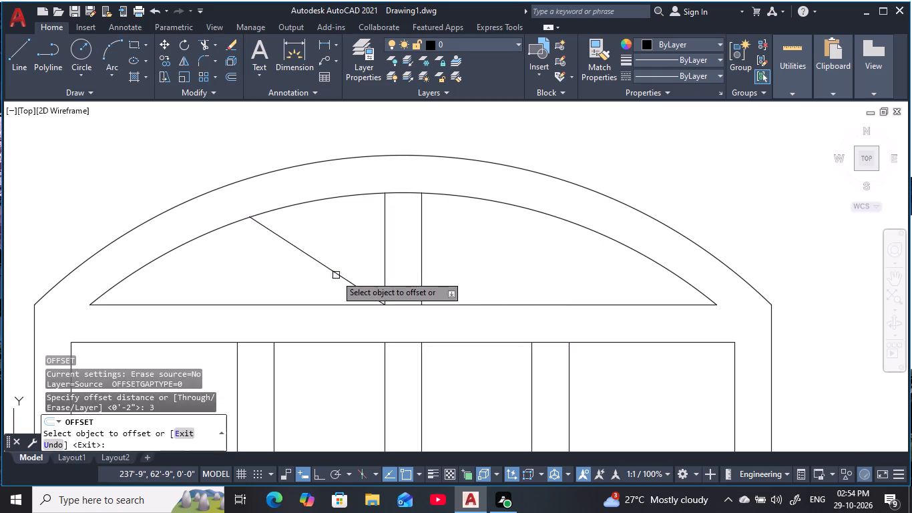
{"action": "left_click", "coordinate": [336, 275]}
{"action": "left_click", "coordinate": [284, 308]}
{"action": "key", "text": "Escape"}
{"action": "key", "text": "Escape"}
Extend the upper end of the offset diagonal to the inner arc.
{"action": "type", "text": "ex"}
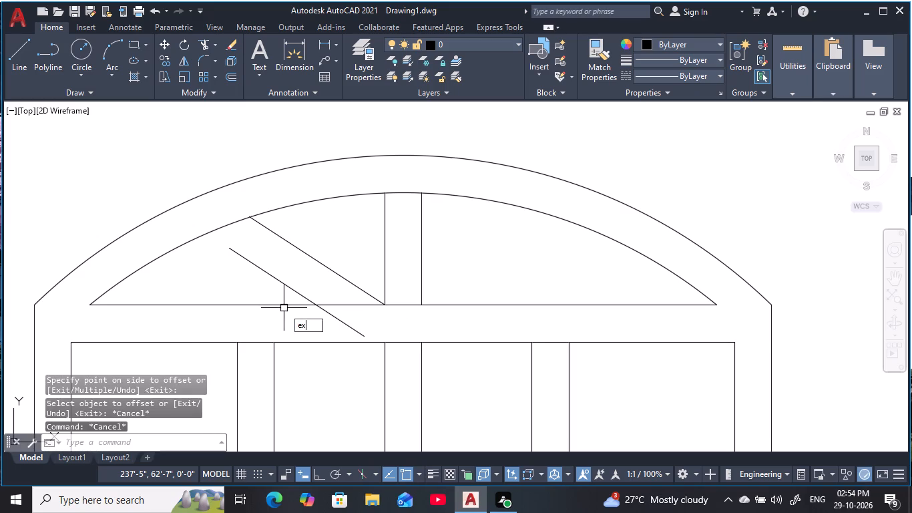
{"action": "key", "text": "space"}
{"action": "left_click", "coordinate": [252, 261]}
{"action": "key", "text": "Escape"}
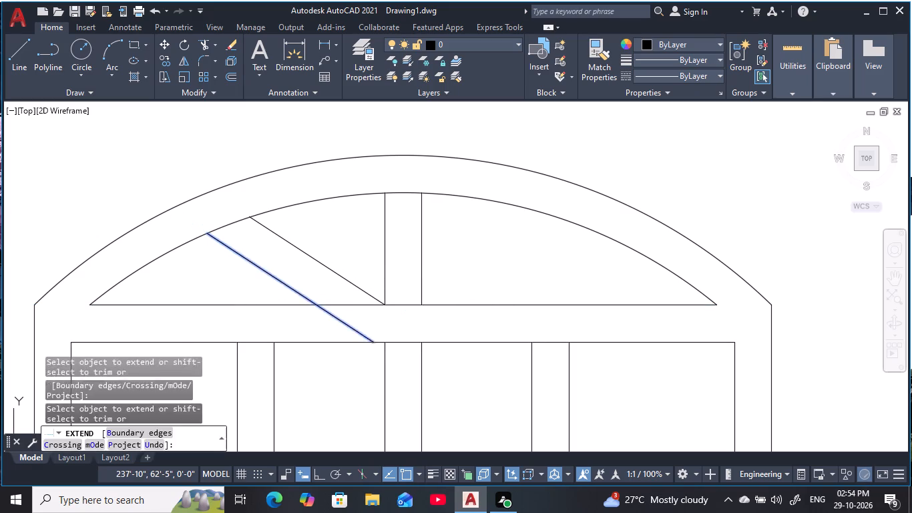
{"action": "key", "text": "Escape"}
{"action": "key", "text": "Escape"}
Trim the part of the offset diagonal that runs below the arch's base line.
{"action": "type", "text": "tr"}
{"action": "key", "text": "space"}
{"action": "left_click", "coordinate": [353, 329]}
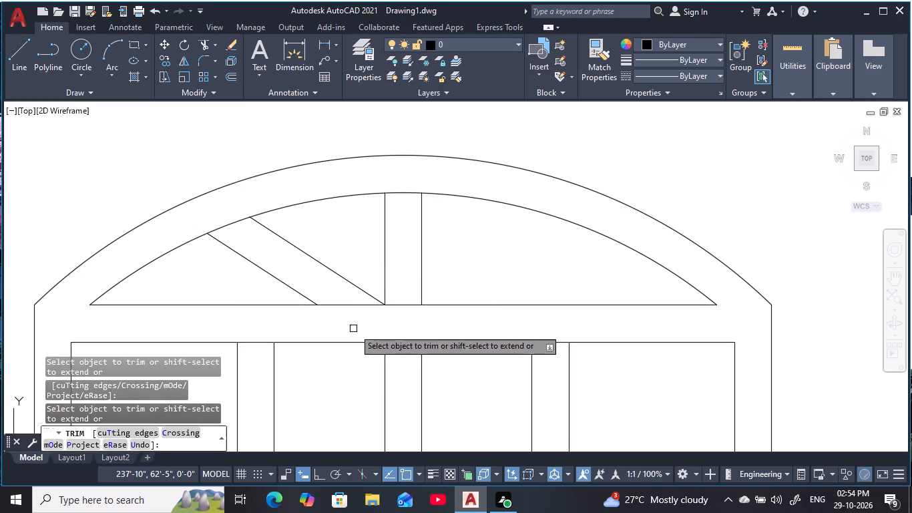
{"action": "key", "text": "Escape"}
{"action": "key", "text": "Escape"}
{"action": "key", "text": "Escape"}
{"action": "key", "text": "Escape"}
{"action": "key", "text": "Escape"}
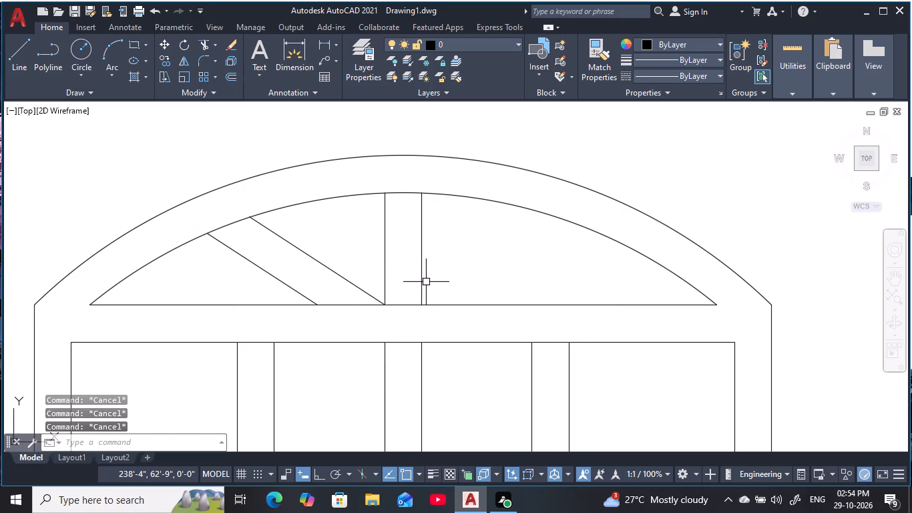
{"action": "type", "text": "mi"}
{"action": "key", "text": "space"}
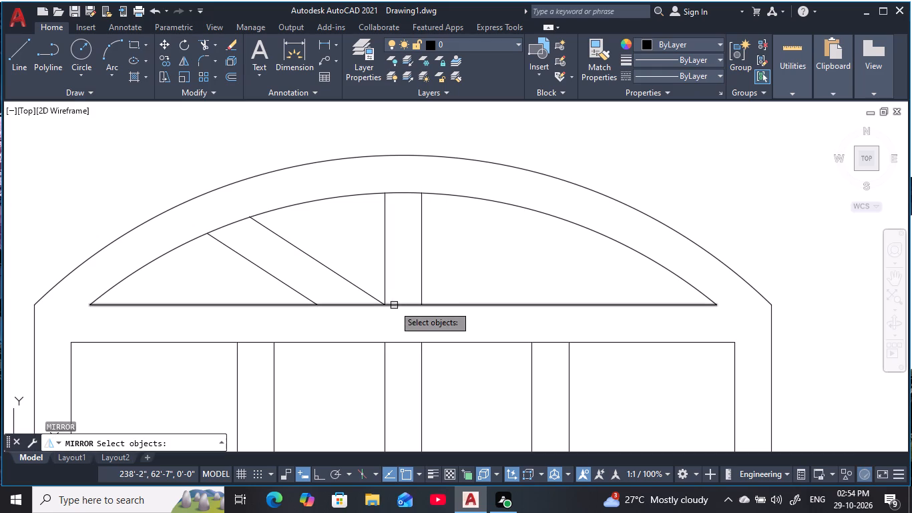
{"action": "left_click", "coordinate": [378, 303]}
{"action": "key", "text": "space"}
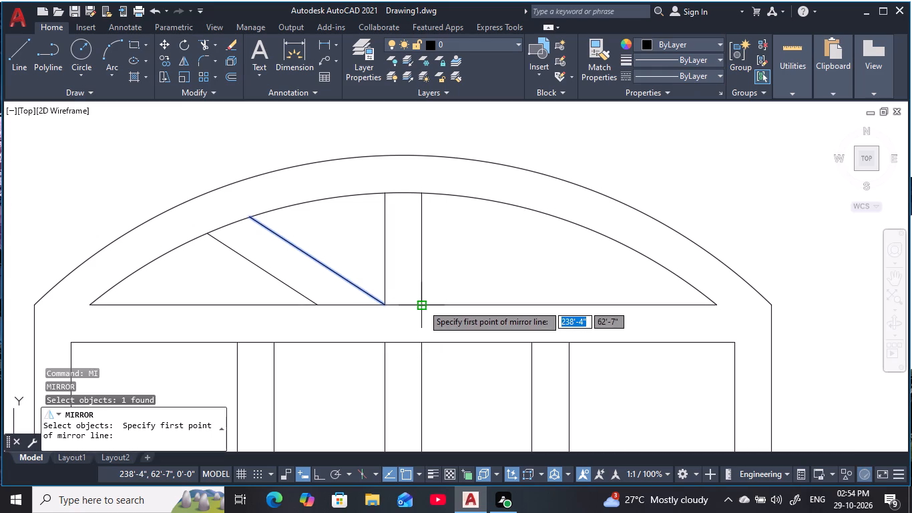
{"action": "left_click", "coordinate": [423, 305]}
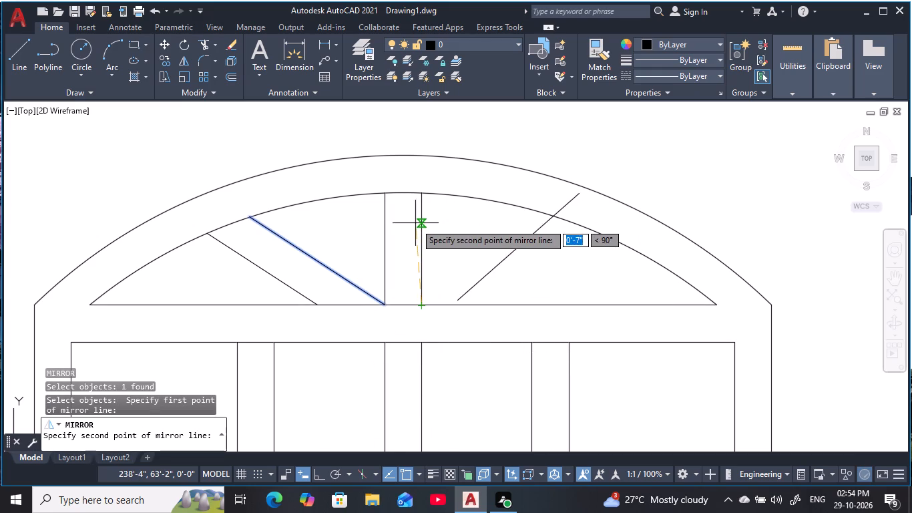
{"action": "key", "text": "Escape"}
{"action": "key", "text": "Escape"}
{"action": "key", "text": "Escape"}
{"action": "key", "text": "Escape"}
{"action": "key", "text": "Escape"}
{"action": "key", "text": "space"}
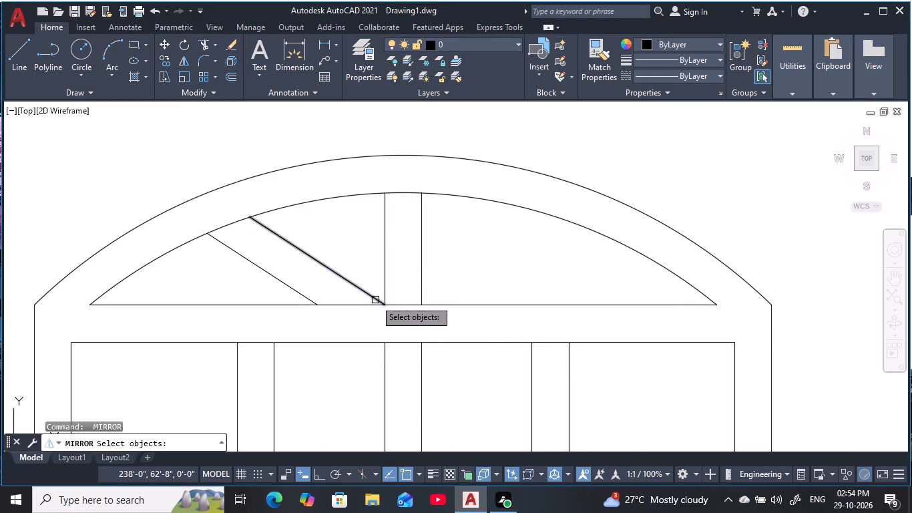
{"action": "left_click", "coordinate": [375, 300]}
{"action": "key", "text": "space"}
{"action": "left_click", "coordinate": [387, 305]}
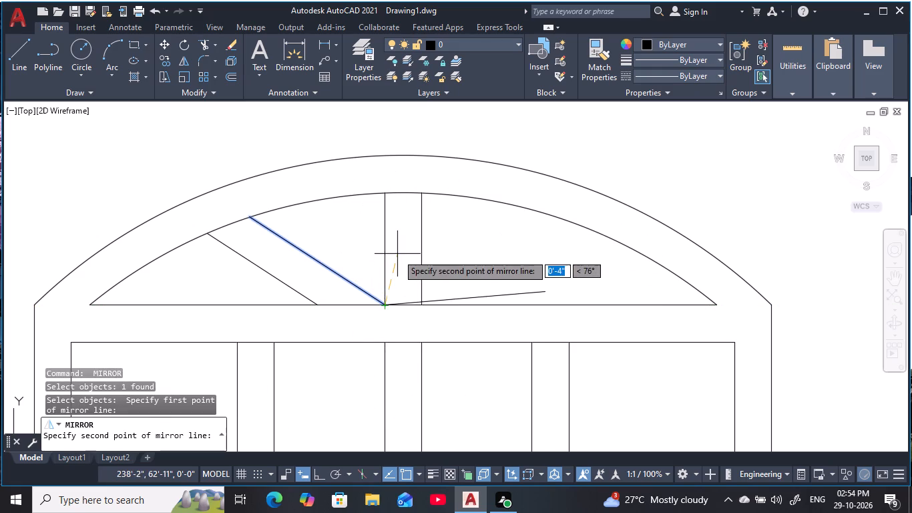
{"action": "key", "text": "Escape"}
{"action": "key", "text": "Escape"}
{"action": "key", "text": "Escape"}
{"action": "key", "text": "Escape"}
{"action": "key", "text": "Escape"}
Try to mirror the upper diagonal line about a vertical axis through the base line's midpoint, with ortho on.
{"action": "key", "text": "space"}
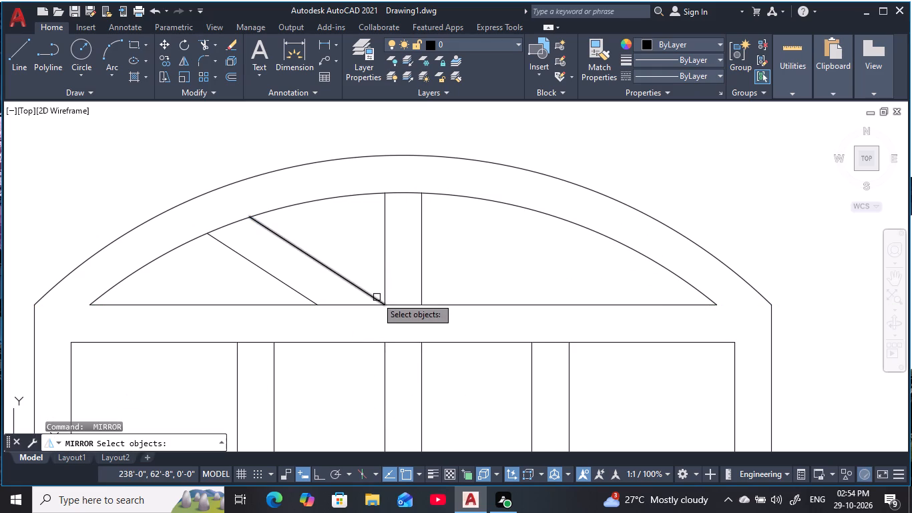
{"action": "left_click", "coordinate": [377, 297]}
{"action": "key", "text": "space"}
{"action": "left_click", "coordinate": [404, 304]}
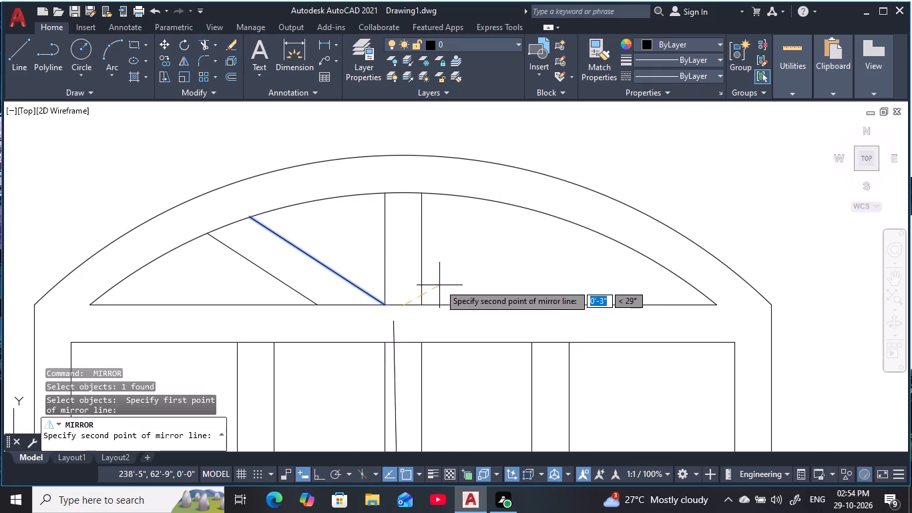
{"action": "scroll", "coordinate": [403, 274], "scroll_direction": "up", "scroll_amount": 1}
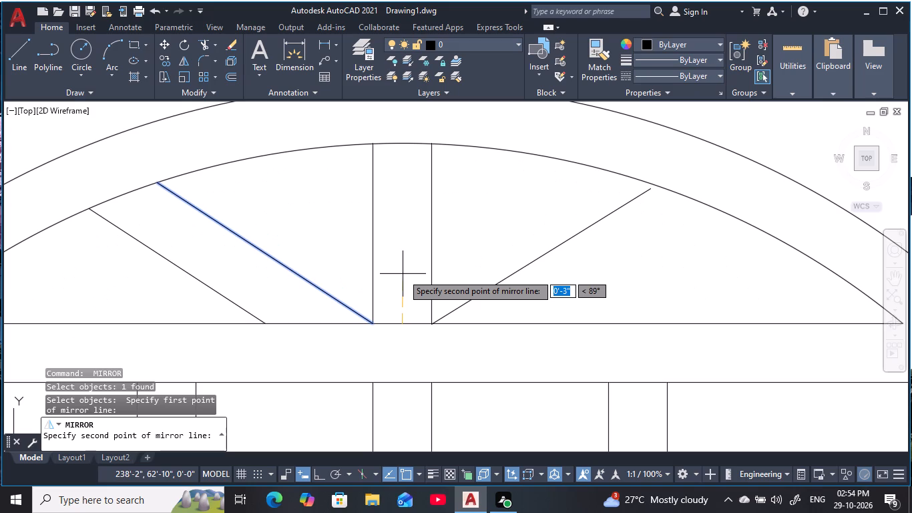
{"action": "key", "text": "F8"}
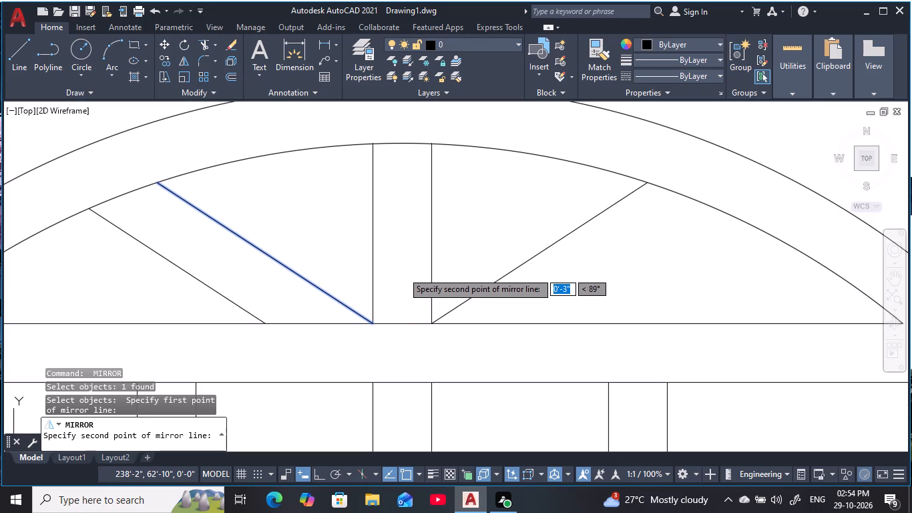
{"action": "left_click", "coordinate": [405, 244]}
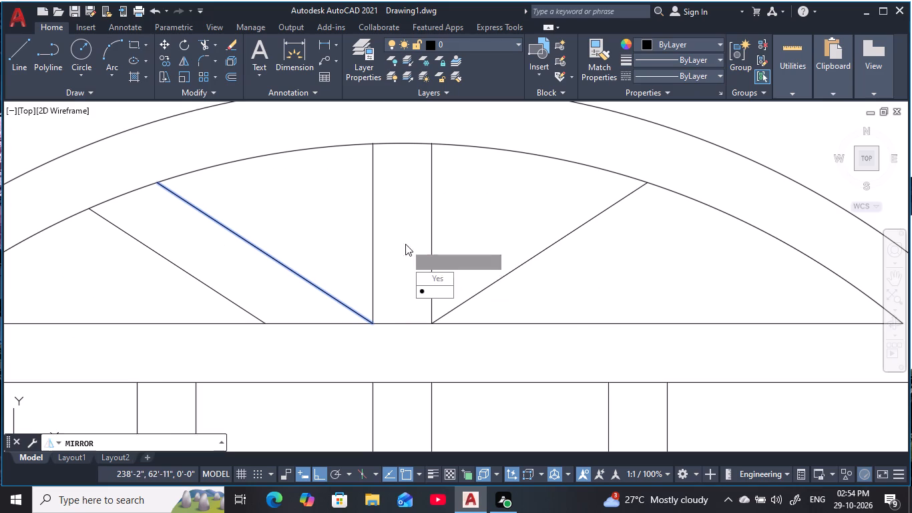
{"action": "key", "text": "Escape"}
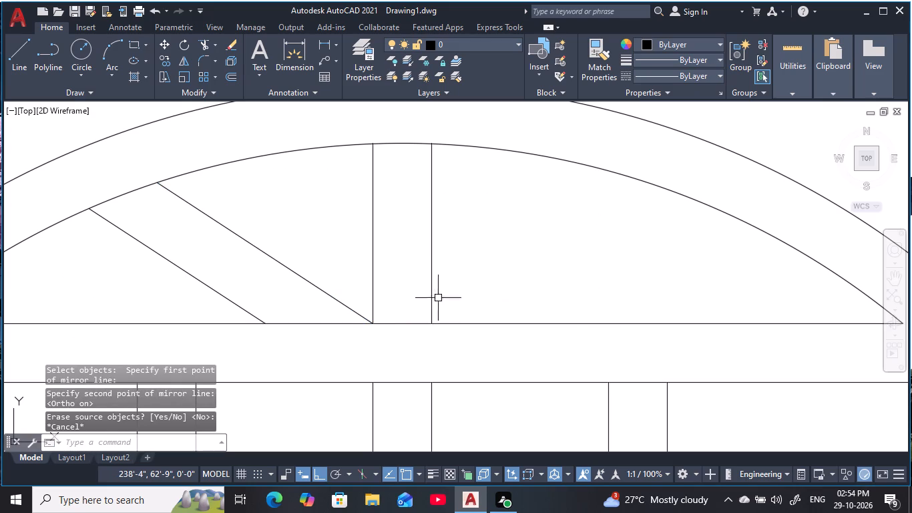
Mirror the upper diagonal line about a vertical axis through the base line's midpoint, keeping the original.
{"action": "key", "text": "Escape"}
{"action": "key", "text": "Escape"}
{"action": "key", "text": "Escape"}
{"action": "key", "text": "Escape"}
{"action": "key", "text": "space"}
{"action": "left_click", "coordinate": [355, 308]}
{"action": "key", "text": "space"}
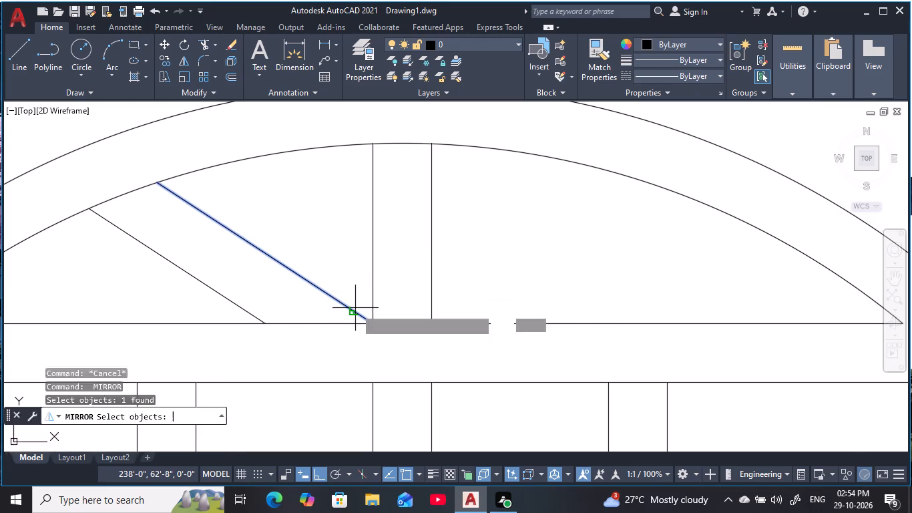
{"action": "left_click", "coordinate": [400, 321]}
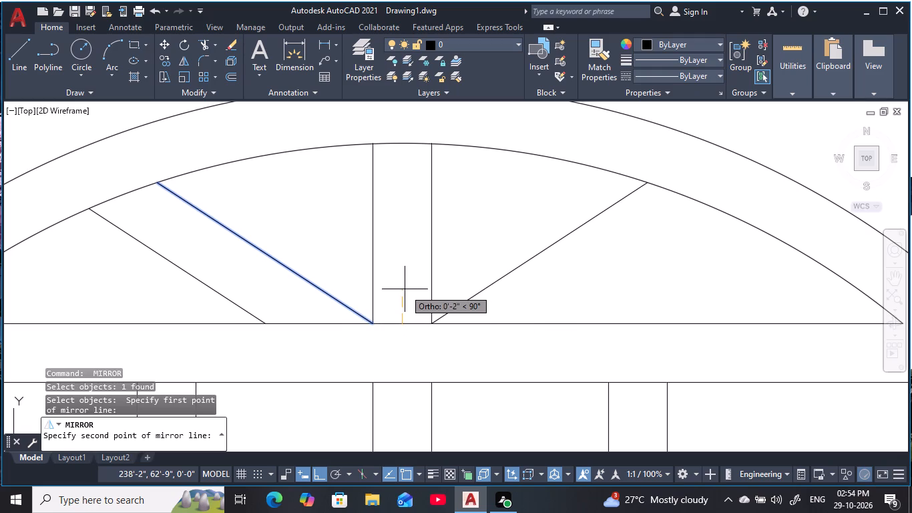
{"action": "left_click", "coordinate": [405, 289]}
{"action": "key", "text": "space"}
{"action": "key", "text": "Escape"}
{"action": "key", "text": "Escape"}
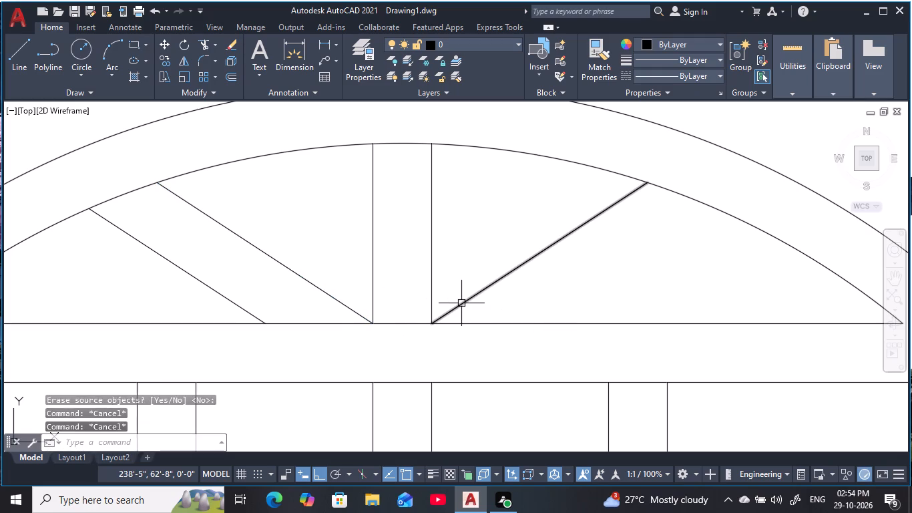
{"action": "key", "text": "Escape"}
{"action": "key", "text": "Escape"}
{"action": "key", "text": "Escape"}
Offset the mirrored diagonal line 3" toward its lower-right side.
{"action": "key", "text": "o"}
{"action": "key", "text": "Escape"}
{"action": "key", "text": "Escape"}
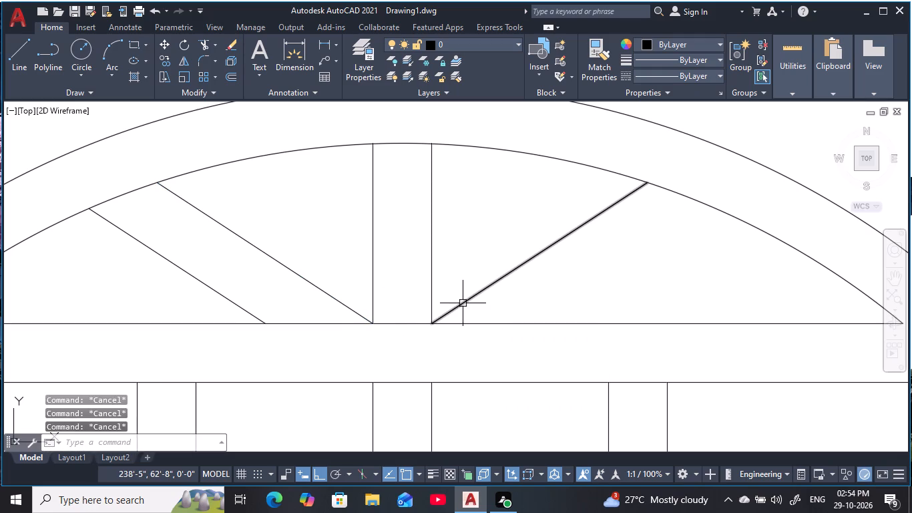
{"action": "key", "text": "Escape"}
{"action": "key", "text": "Escape"}
{"action": "key", "text": "Escape"}
{"action": "key", "text": "Escape"}
{"action": "type", "text": "o"}
{"action": "key", "text": "space"}
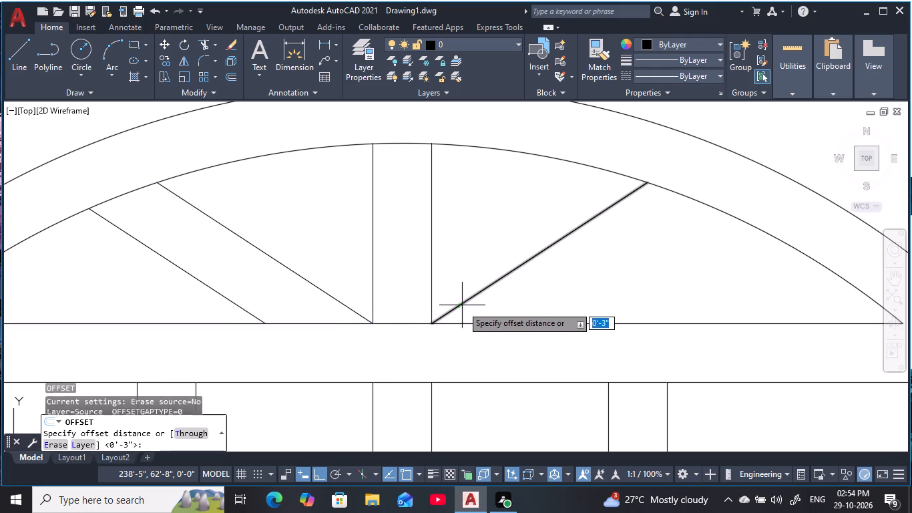
{"action": "type", "text": "3"}
{"action": "key", "text": "space"}
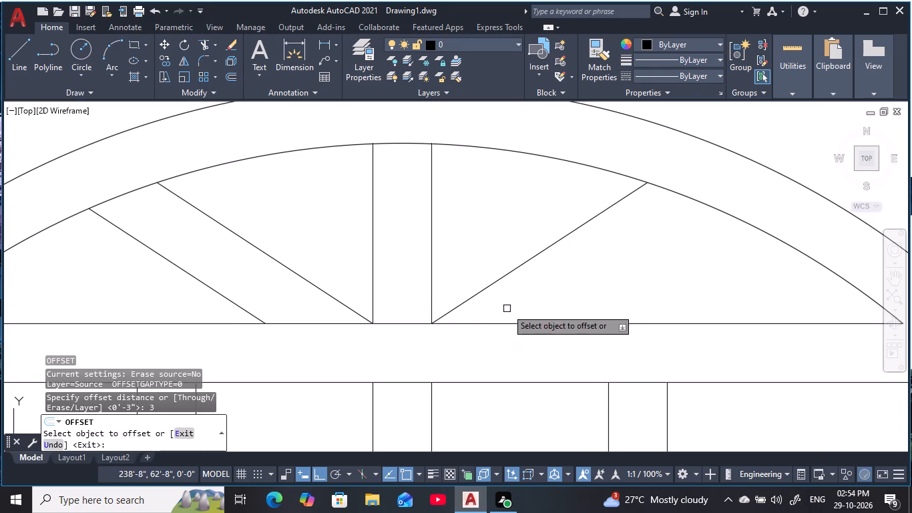
{"action": "left_click", "coordinate": [489, 290]}
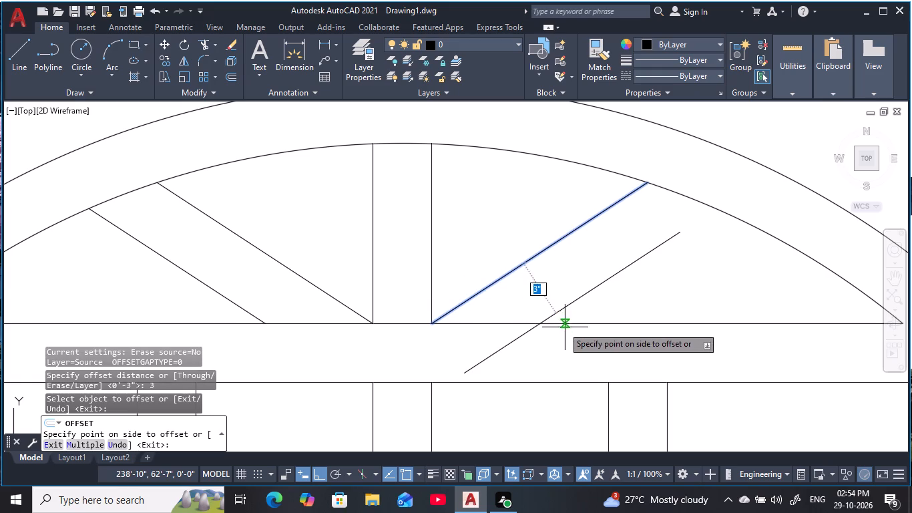
{"action": "left_click", "coordinate": [603, 353]}
{"action": "key", "text": "Escape"}
{"action": "key", "text": "Escape"}
{"action": "key", "text": "Escape"}
Extend the upper end of the new offset diagonal to the inner arc.
{"action": "key", "text": "e"}
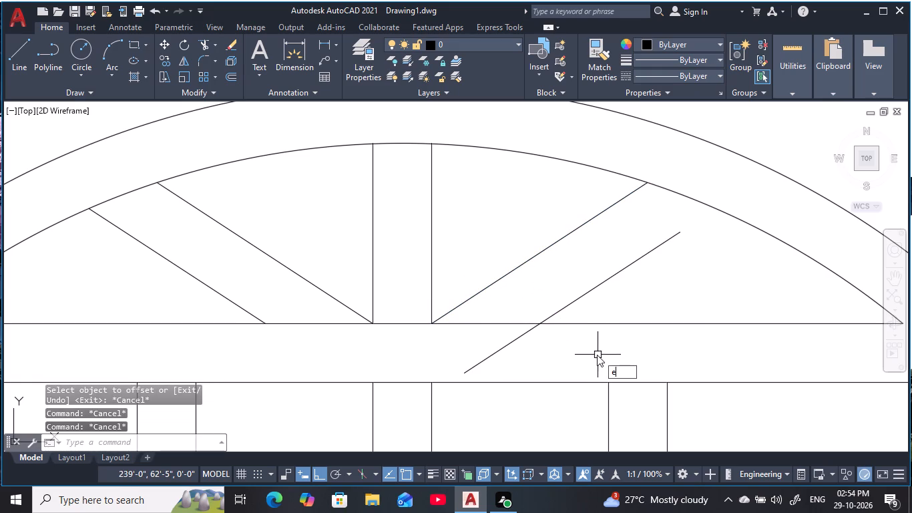
{"action": "type", "text": "x"}
{"action": "key", "text": "space"}
{"action": "left_click", "coordinate": [586, 288]}
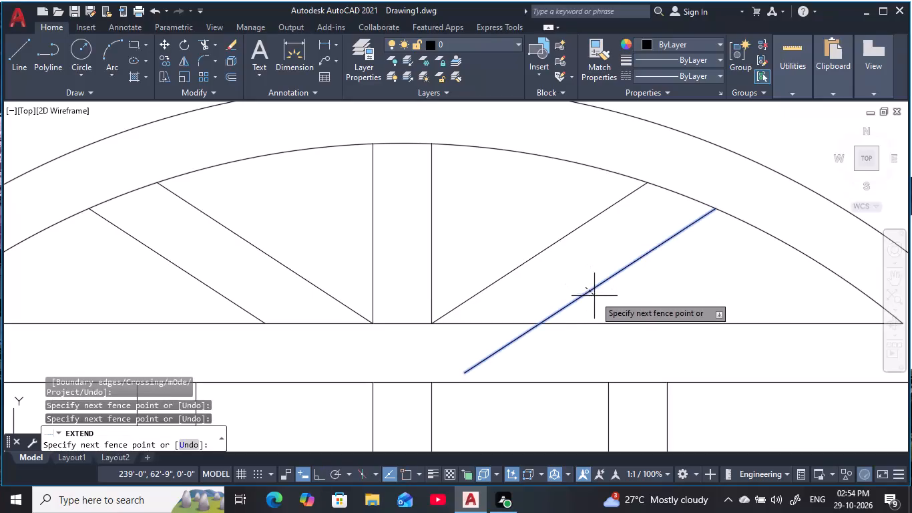
{"action": "left_click", "coordinate": [596, 297]}
{"action": "key", "text": "Escape"}
{"action": "key", "text": "Escape"}
{"action": "key", "text": "Escape"}
{"action": "key", "text": "Escape"}
{"action": "key", "text": "Escape"}
{"action": "key", "text": "Escape"}
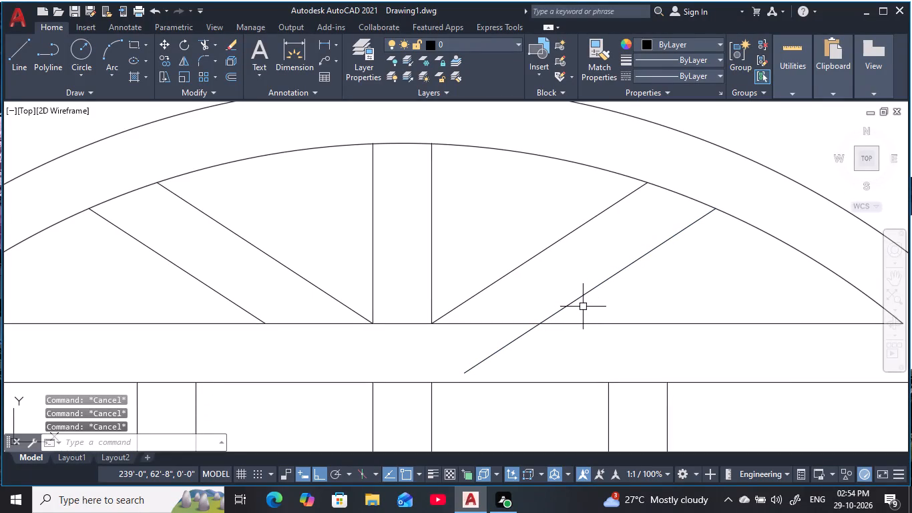
Trim the part of the new offset diagonal that runs below the arch's base line.
{"action": "type", "text": "tr"}
{"action": "key", "text": "space"}
{"action": "left_click_drag", "start_coordinate": [536, 354], "coordinate": [477, 352]}
{"action": "scroll", "coordinate": [477, 352], "scroll_direction": "down", "scroll_amount": 2}
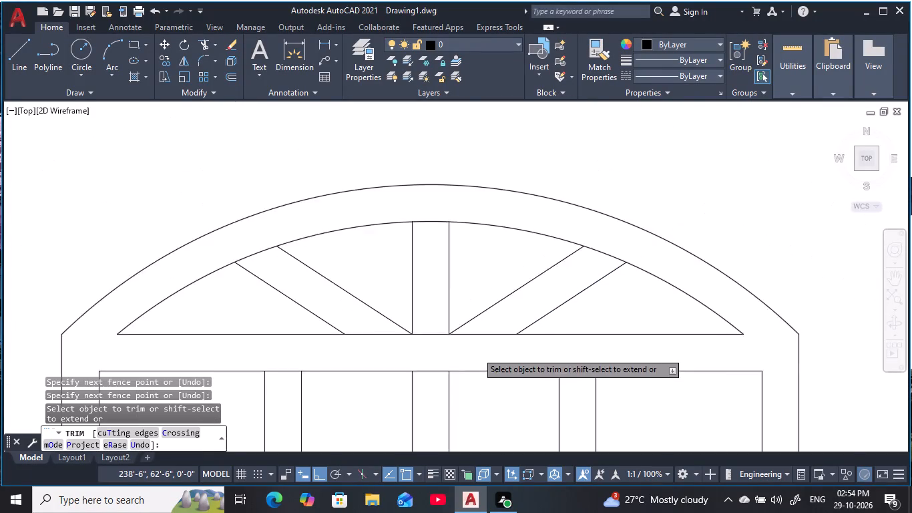
{"action": "scroll", "coordinate": [477, 352], "scroll_direction": "down", "scroll_amount": 1}
{"action": "middle_click_drag", "start_coordinate": [477, 354], "coordinate": [511, 327]}
{"action": "scroll", "coordinate": [525, 317], "scroll_direction": "down", "scroll_amount": 2}
{"action": "key", "text": "Escape"}
{"action": "key", "text": "Escape"}
{"action": "key", "text": "Escape"}
{"action": "key", "text": "Escape"}
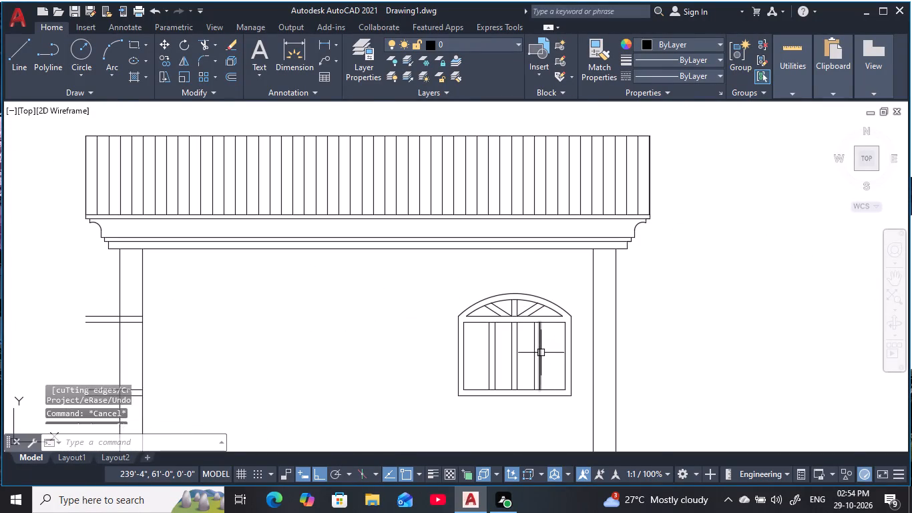
Trim the inner arc where it crosses the two diagonal bars and the central vertical bar.
{"action": "scroll", "coordinate": [541, 353], "scroll_direction": "up", "scroll_amount": 1}
{"action": "middle_click_drag", "start_coordinate": [541, 353], "coordinate": [521, 325]}
{"action": "key", "text": "Escape"}
{"action": "key", "text": "Escape"}
{"action": "key", "text": "Escape"}
{"action": "key", "text": "Escape"}
{"action": "key", "text": "Escape"}
{"action": "key", "text": "Escape"}
{"action": "scroll", "coordinate": [498, 262], "scroll_direction": "up", "scroll_amount": 2}
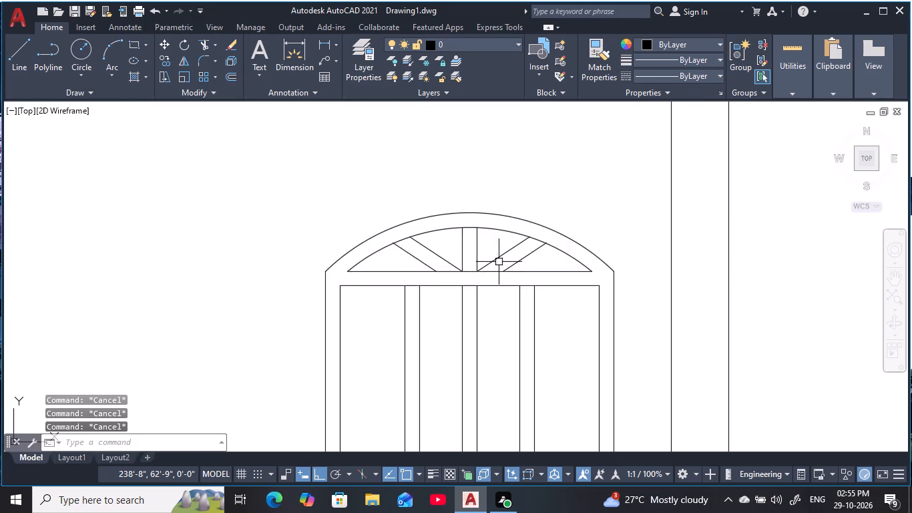
{"action": "middle_click_drag", "start_coordinate": [498, 264], "coordinate": [498, 283]}
{"action": "key", "text": "Escape"}
{"action": "scroll", "coordinate": [497, 277], "scroll_direction": "up", "scroll_amount": 1}
{"action": "key", "text": "Escape"}
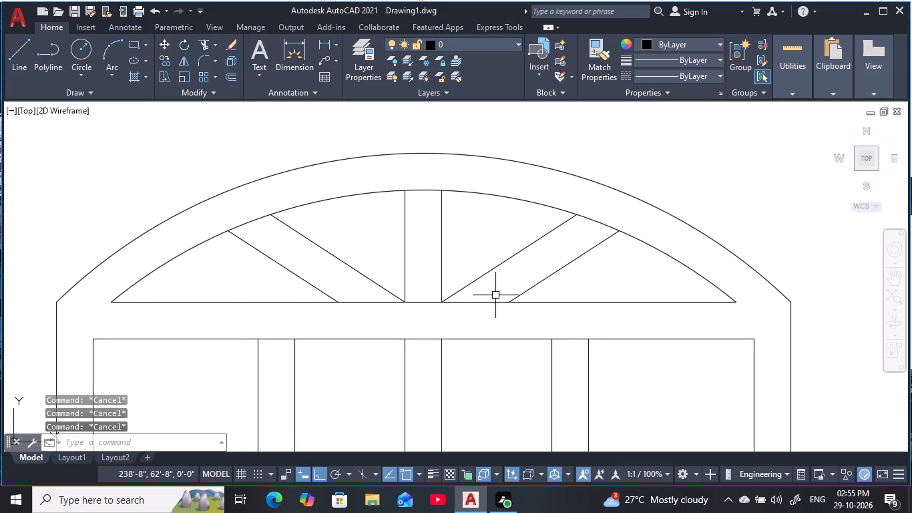
{"action": "key", "text": "t"}
{"action": "key", "text": "r"}
{"action": "key", "text": "space"}
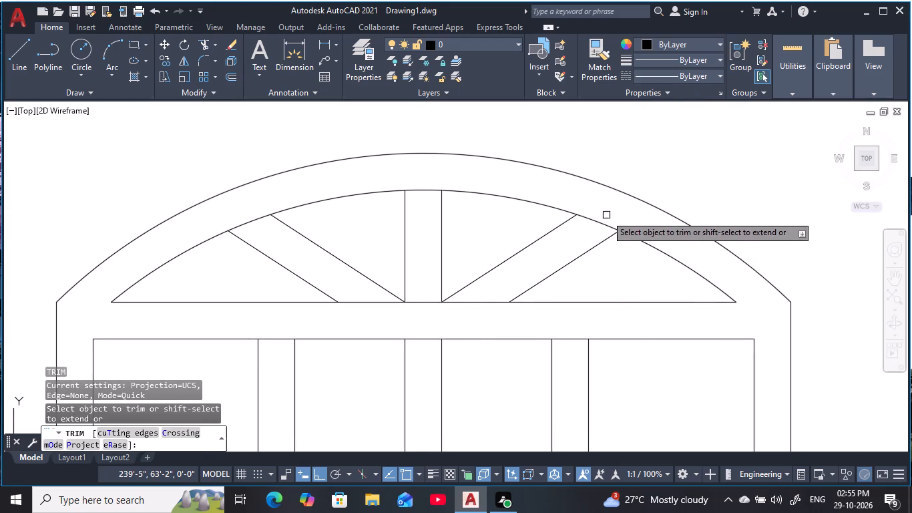
{"action": "left_click_drag", "start_coordinate": [606, 215], "coordinate": [578, 234]}
{"action": "left_click_drag", "start_coordinate": [248, 213], "coordinate": [270, 228]}
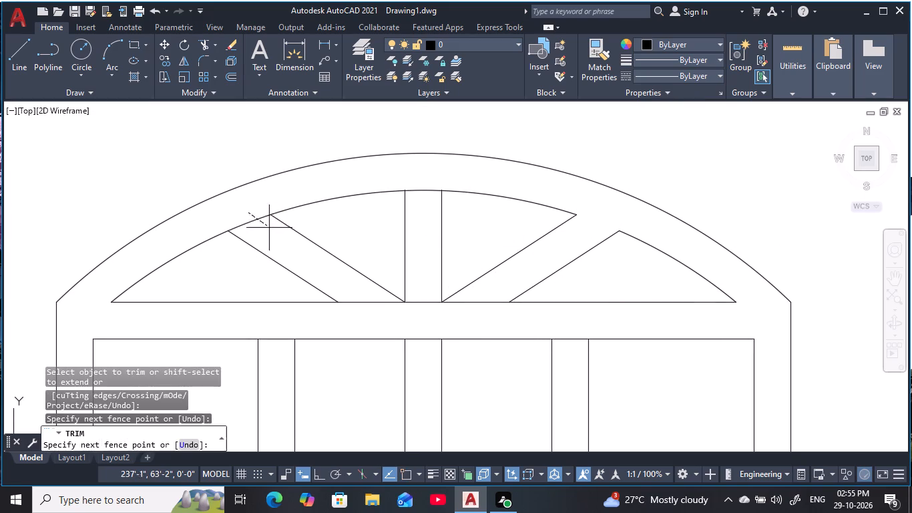
{"action": "left_click_drag", "start_coordinate": [270, 228], "coordinate": [281, 238]}
{"action": "left_click_drag", "start_coordinate": [420, 181], "coordinate": [429, 224]}
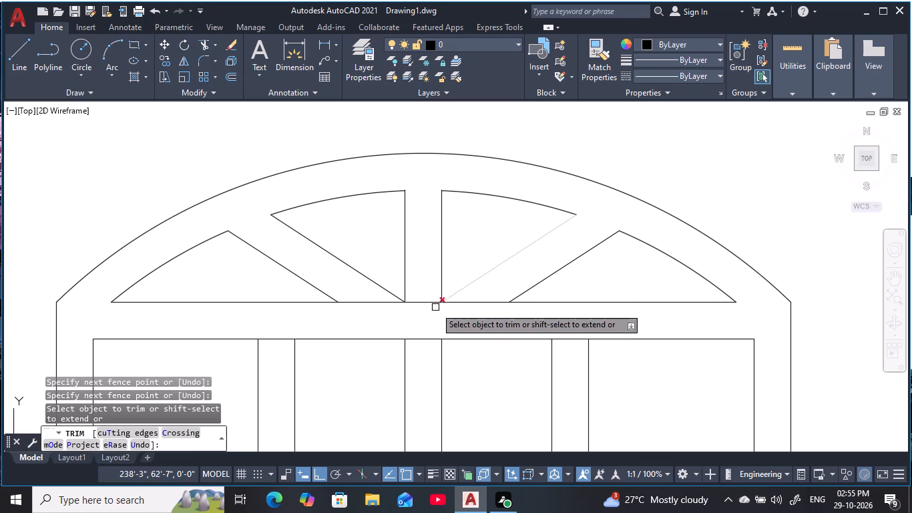
Trim the arch's base line across the feet of the central bar and both diagonal bars.
{"action": "left_click", "coordinate": [428, 302]}
{"action": "left_click", "coordinate": [378, 303]}
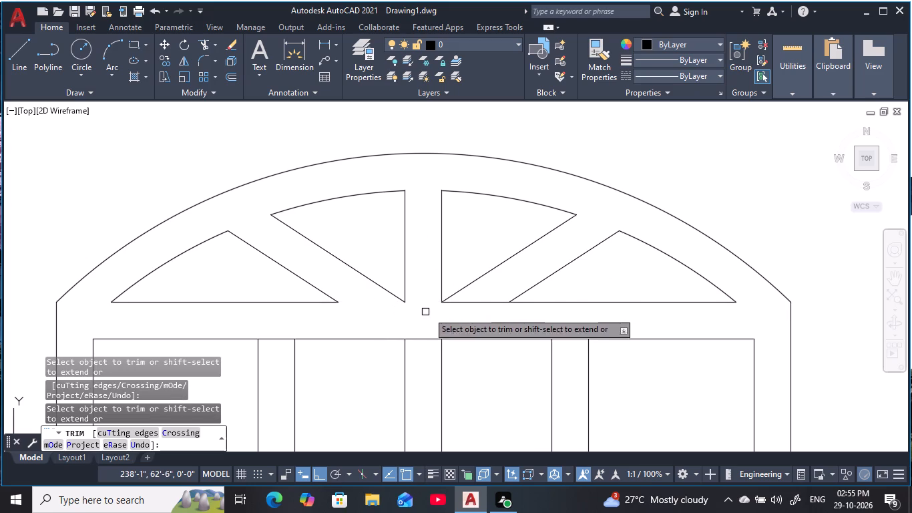
{"action": "left_click", "coordinate": [480, 301]}
{"action": "scroll", "coordinate": [497, 315], "scroll_direction": "down", "scroll_amount": 3}
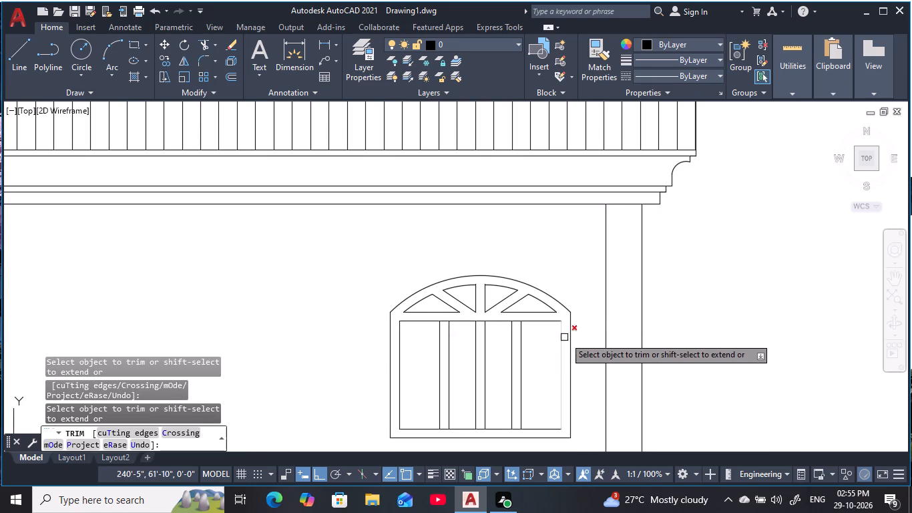
{"action": "key", "text": "Escape"}
{"action": "key", "text": "Escape"}
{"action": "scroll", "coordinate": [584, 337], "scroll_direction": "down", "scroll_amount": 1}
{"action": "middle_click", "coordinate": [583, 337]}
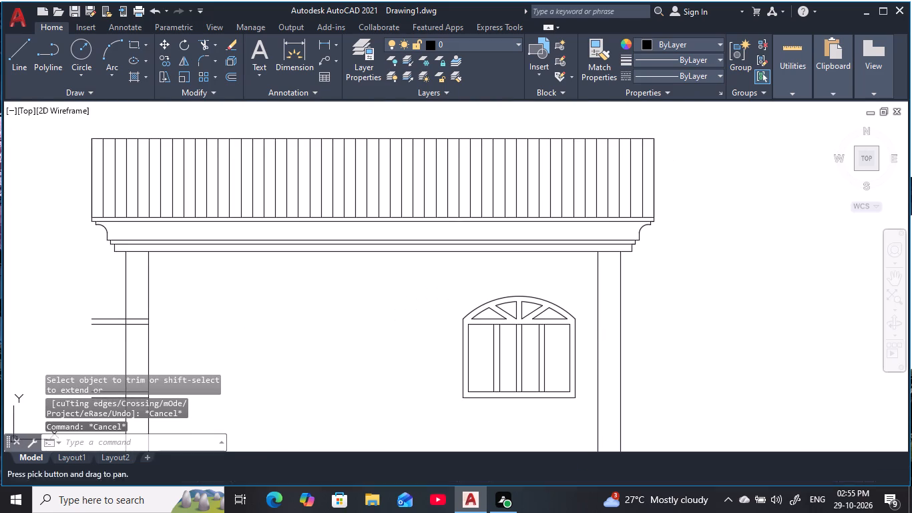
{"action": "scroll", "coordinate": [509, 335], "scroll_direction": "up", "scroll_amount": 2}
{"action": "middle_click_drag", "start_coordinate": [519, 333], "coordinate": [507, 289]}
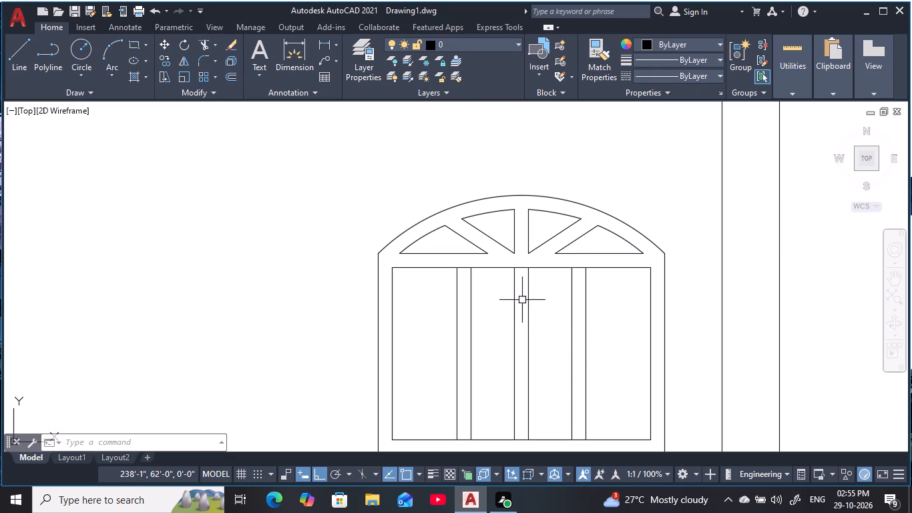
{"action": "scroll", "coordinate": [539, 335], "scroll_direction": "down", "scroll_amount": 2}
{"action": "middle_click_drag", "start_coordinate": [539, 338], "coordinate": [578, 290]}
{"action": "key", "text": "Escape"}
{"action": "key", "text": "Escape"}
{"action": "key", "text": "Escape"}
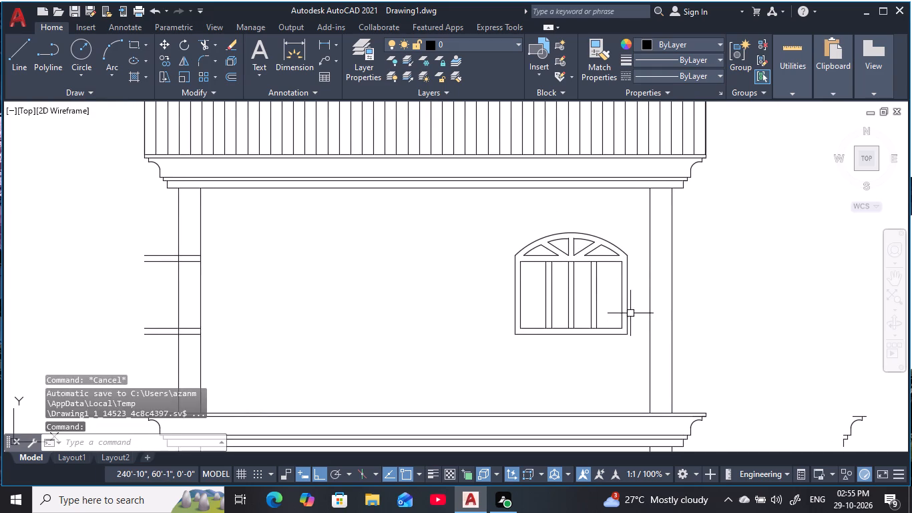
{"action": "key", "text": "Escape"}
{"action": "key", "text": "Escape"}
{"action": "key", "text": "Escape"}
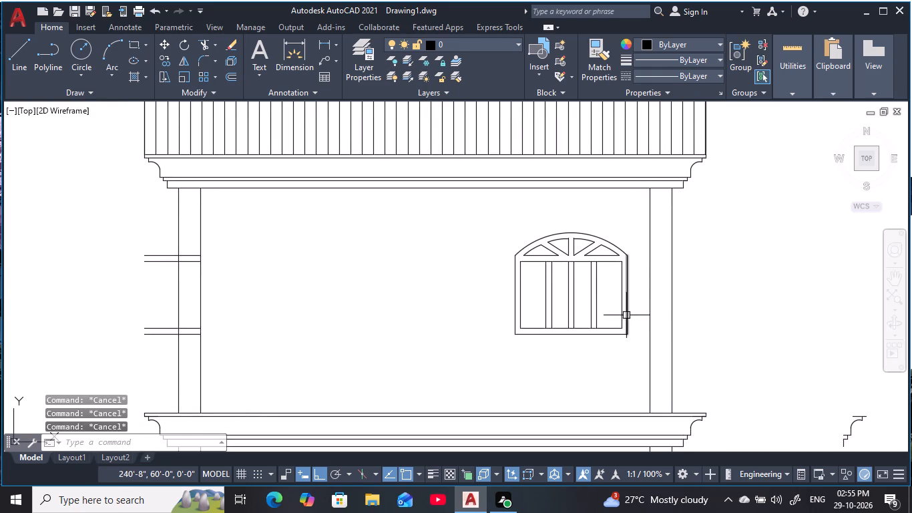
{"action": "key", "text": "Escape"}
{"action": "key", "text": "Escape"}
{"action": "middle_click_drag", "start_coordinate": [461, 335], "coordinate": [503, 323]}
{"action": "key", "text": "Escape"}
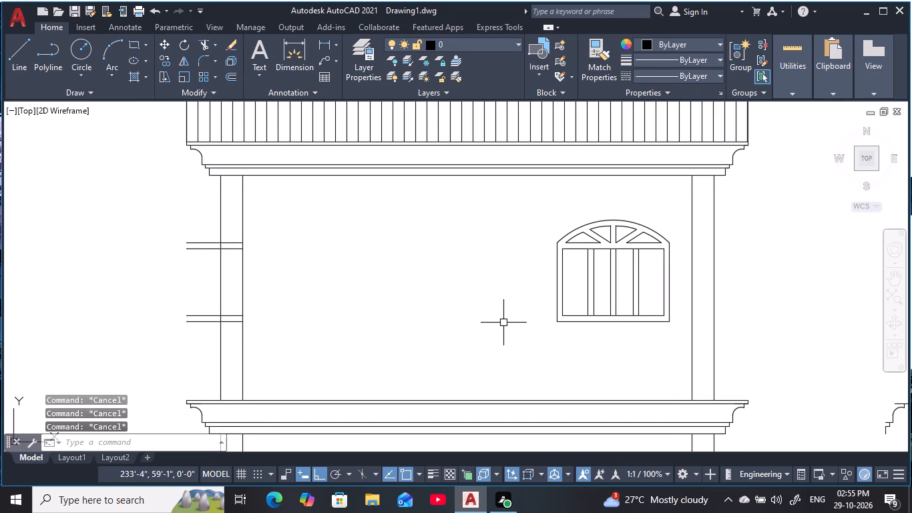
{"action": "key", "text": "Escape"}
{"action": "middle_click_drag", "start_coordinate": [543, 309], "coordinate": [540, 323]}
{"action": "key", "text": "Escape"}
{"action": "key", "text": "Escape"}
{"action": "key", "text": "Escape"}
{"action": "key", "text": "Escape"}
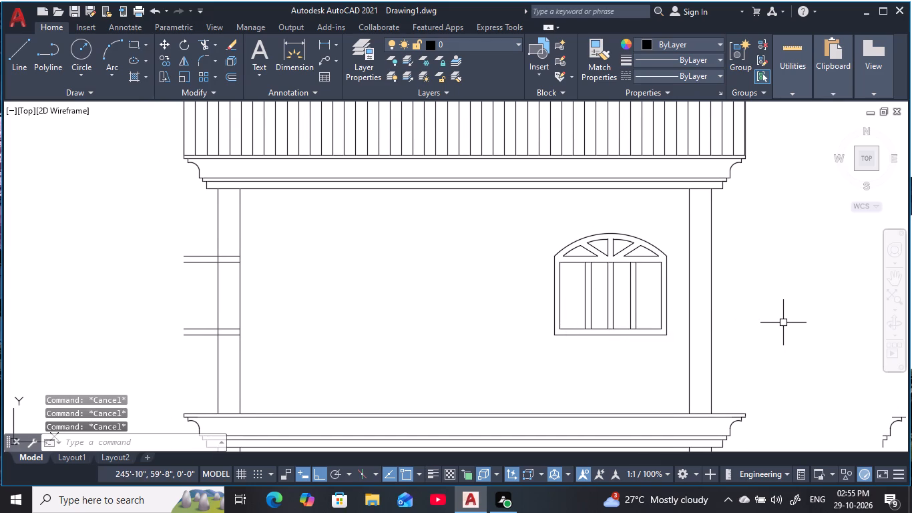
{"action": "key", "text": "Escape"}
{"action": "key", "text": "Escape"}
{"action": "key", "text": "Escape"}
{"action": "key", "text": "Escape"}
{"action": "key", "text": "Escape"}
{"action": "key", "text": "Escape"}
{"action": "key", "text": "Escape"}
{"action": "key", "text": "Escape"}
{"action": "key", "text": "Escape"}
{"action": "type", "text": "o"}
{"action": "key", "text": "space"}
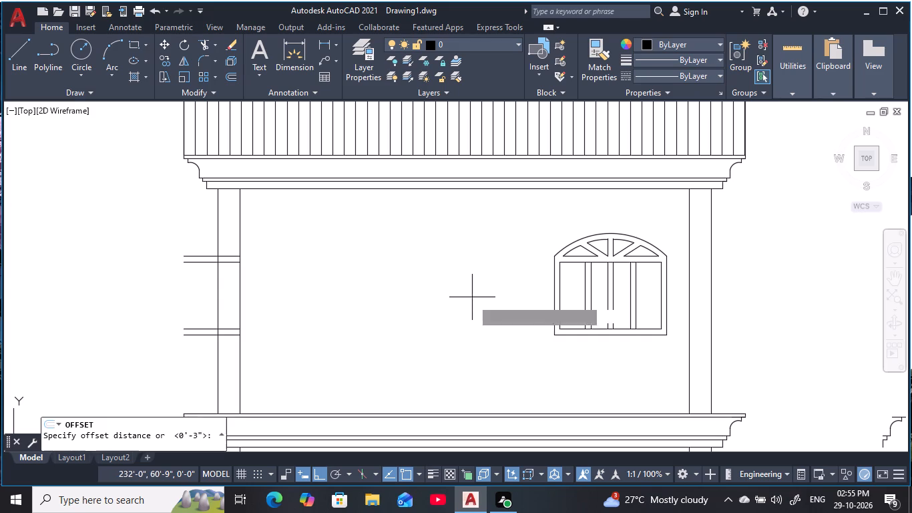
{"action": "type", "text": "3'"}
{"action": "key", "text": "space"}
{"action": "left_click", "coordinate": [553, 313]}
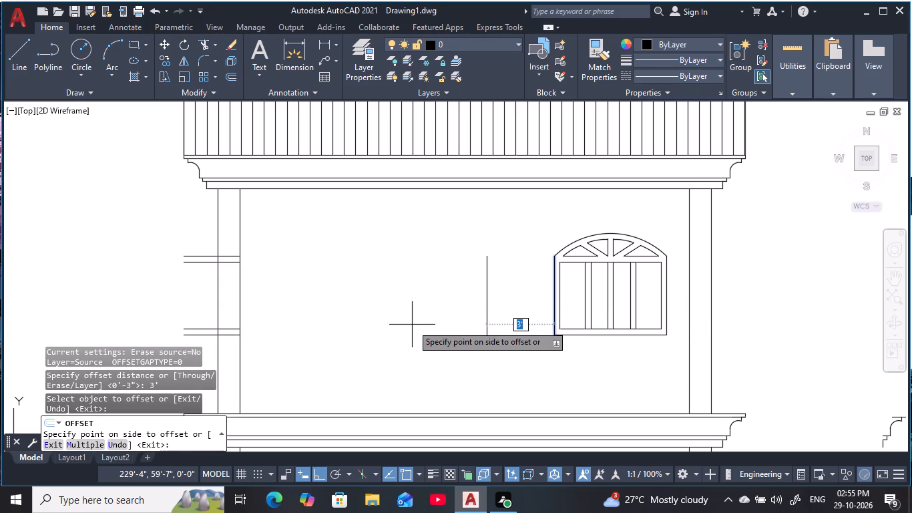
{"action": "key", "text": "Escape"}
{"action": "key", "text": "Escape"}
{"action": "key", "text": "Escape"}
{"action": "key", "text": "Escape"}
Offset the arched window's outer left frame edge 2'6" to the left.
{"action": "type", "text": "o"}
{"action": "key", "text": "space"}
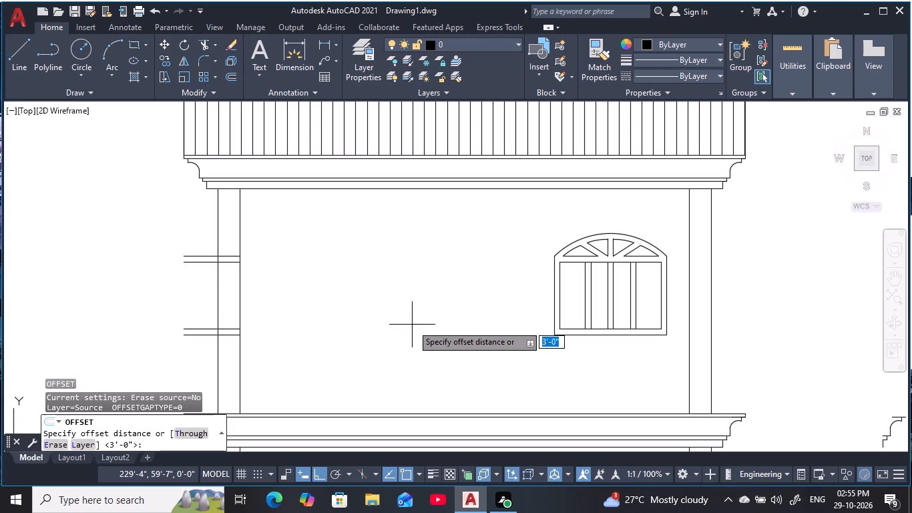
{"action": "type", "text": "2'6"}
{"action": "key", "text": "space"}
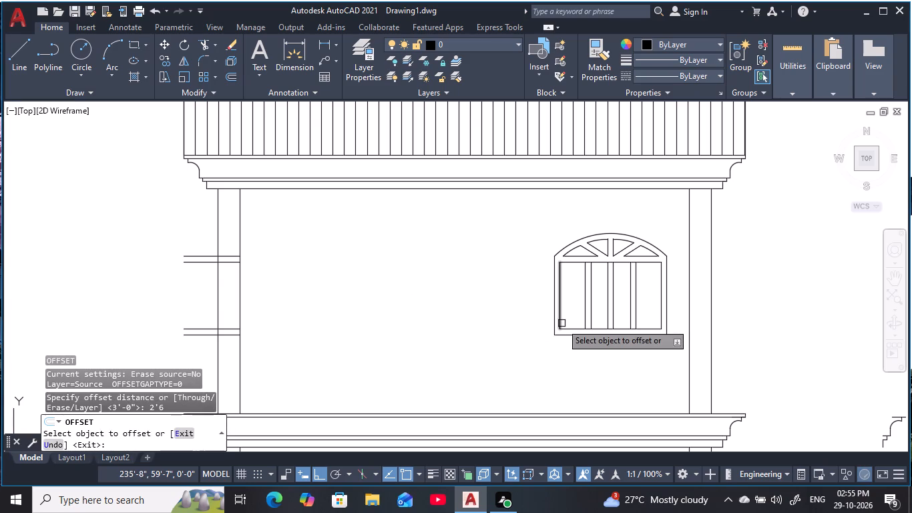
{"action": "left_click", "coordinate": [554, 323]}
{"action": "left_click", "coordinate": [471, 329]}
{"action": "key", "text": "Escape"}
{"action": "key", "text": "Escape"}
{"action": "key", "text": "Escape"}
{"action": "middle_click_drag", "start_coordinate": [469, 329], "coordinate": [473, 337]}
{"action": "key", "text": "Escape"}
{"action": "key", "text": "Escape"}
Offset the new vertical line 4' further to the left.
{"action": "type", "text": "o"}
{"action": "key", "text": "space"}
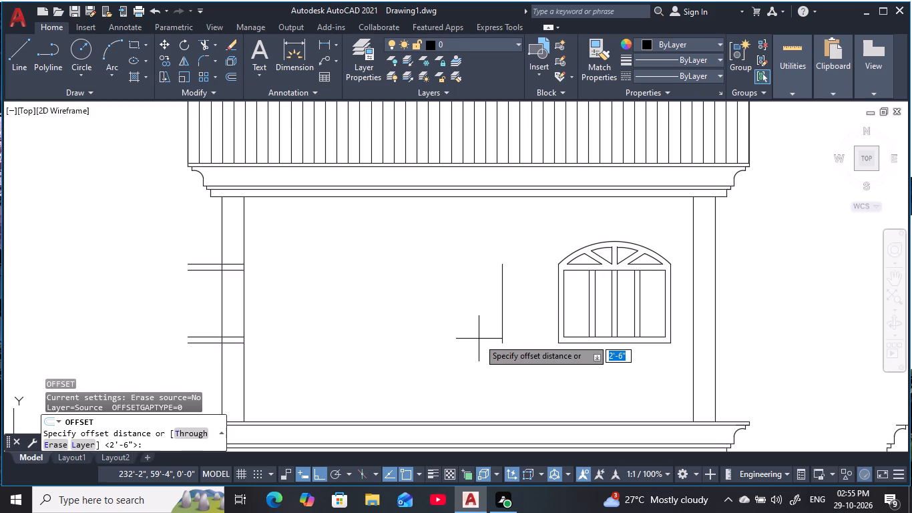
{"action": "type", "text": "4'"}
{"action": "key", "text": "space"}
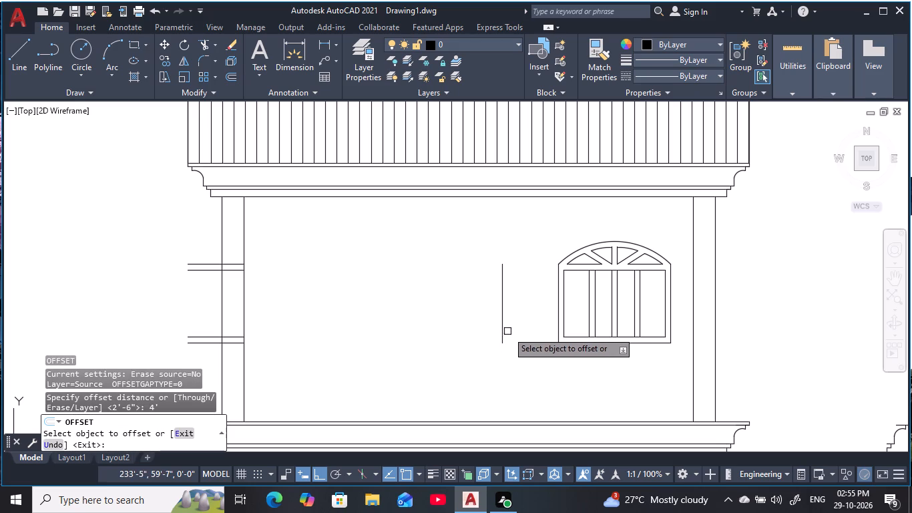
{"action": "left_click", "coordinate": [504, 331]}
{"action": "left_click", "coordinate": [410, 350]}
{"action": "key", "text": "Escape"}
{"action": "key", "text": "Escape"}
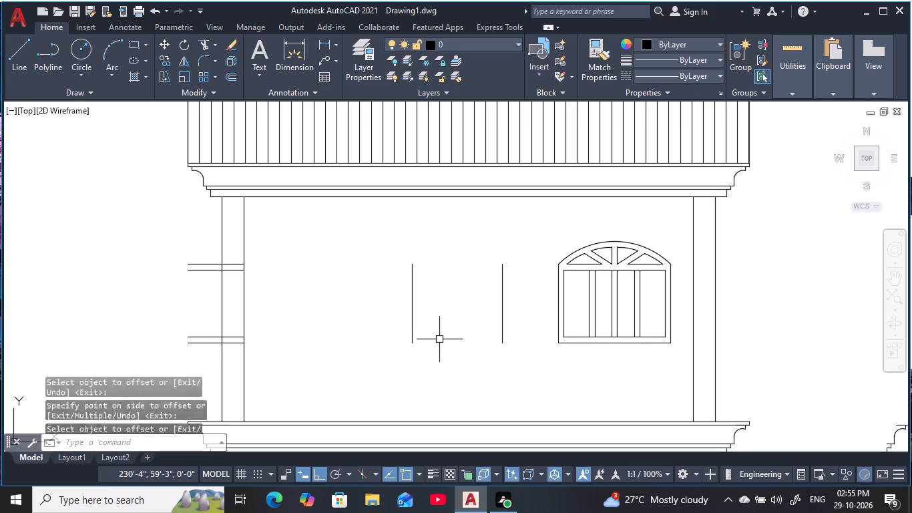
{"action": "key", "text": "Escape"}
Offset both vertical edges of the 4'-wide opening 3" inward.
{"action": "type", "text": "o 3"}
{"action": "key", "text": "space"}
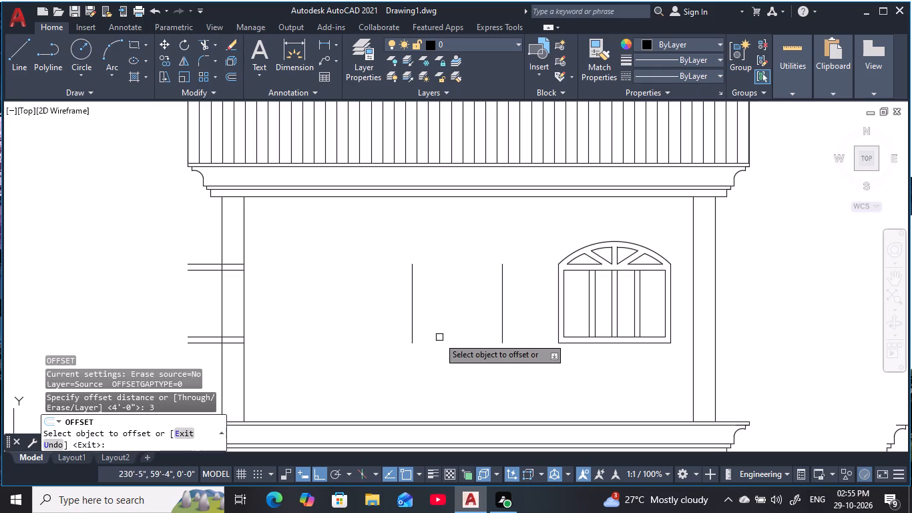
{"action": "left_click", "coordinate": [411, 322]}
{"action": "left_click", "coordinate": [460, 325]}
{"action": "left_click", "coordinate": [501, 313]}
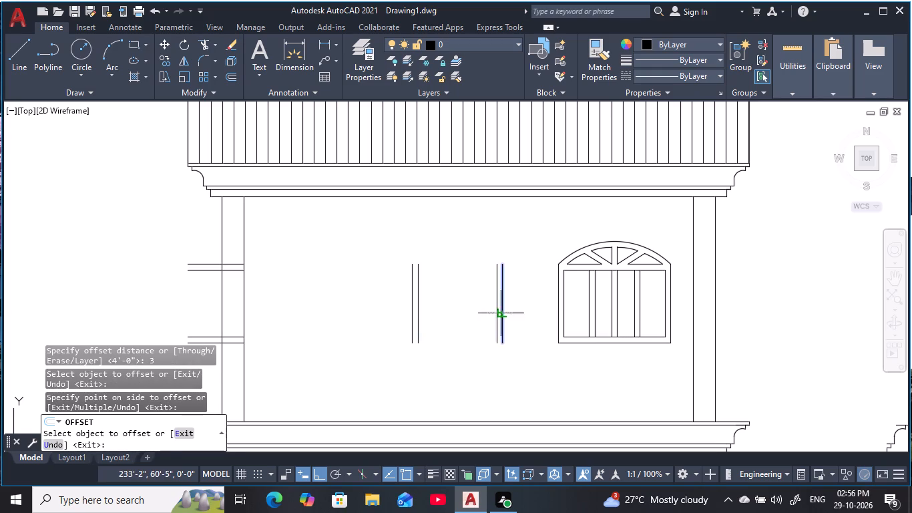
{"action": "left_click", "coordinate": [441, 326]}
{"action": "key", "text": "Escape"}
{"action": "key", "text": "Escape"}
{"action": "key", "text": "Escape"}
{"action": "key", "text": "Escape"}
Draw a horizontal line joining the top ends of the opening's two inner vertical lines.
{"action": "type", "text": "l"}
{"action": "key", "text": "space"}
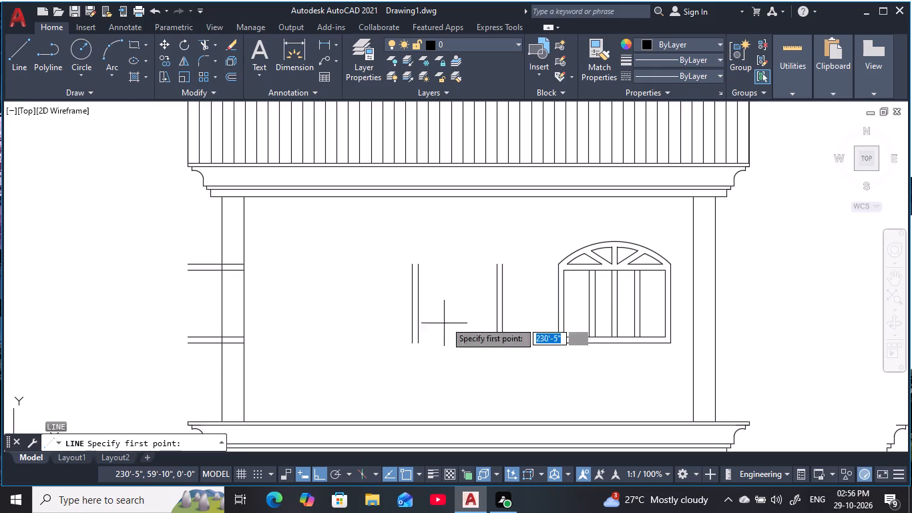
{"action": "scroll", "coordinate": [463, 268], "scroll_direction": "up", "scroll_amount": 1}
{"action": "left_click", "coordinate": [391, 267]}
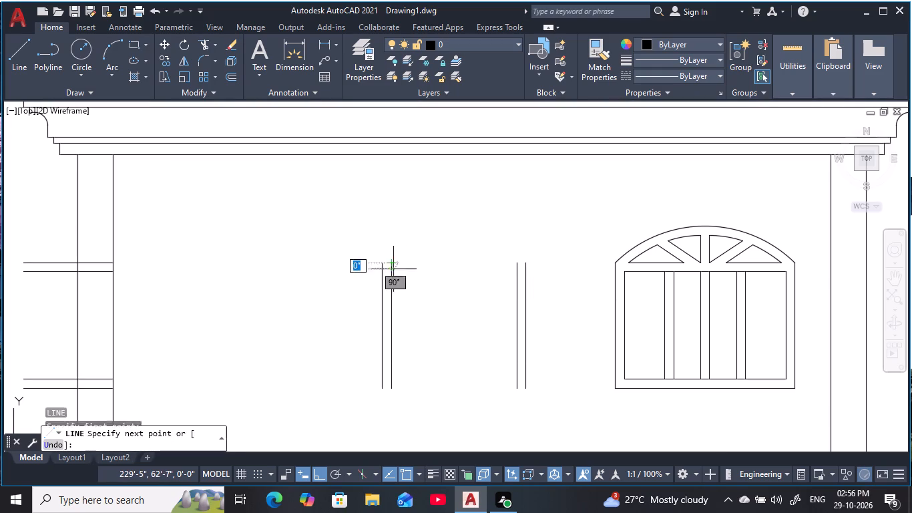
{"action": "left_click", "coordinate": [519, 269]}
{"action": "key", "text": "Escape"}
{"action": "key", "text": "Escape"}
{"action": "middle_click", "coordinate": [481, 328]}
{"action": "key", "text": "Escape"}
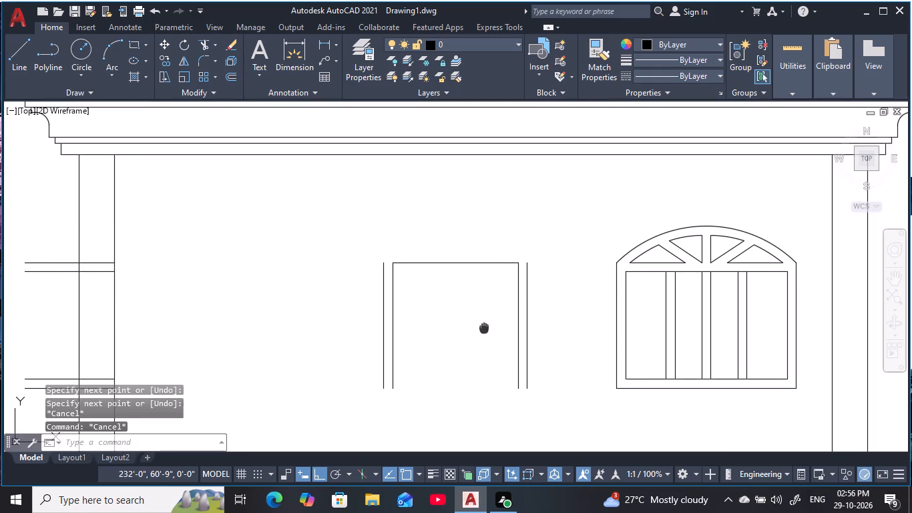
{"action": "key", "text": "Escape"}
{"action": "key", "text": "Escape"}
Draw a horizontal line joining the bottom ends of the opening's two inner vertical lines.
{"action": "type", "text": "l"}
{"action": "key", "text": "space"}
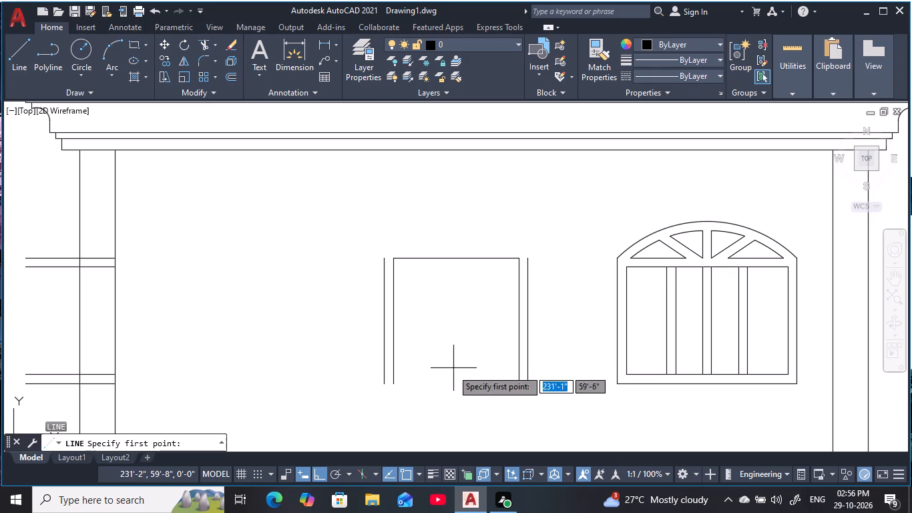
{"action": "left_click", "coordinate": [392, 384]}
{"action": "left_click", "coordinate": [519, 381]}
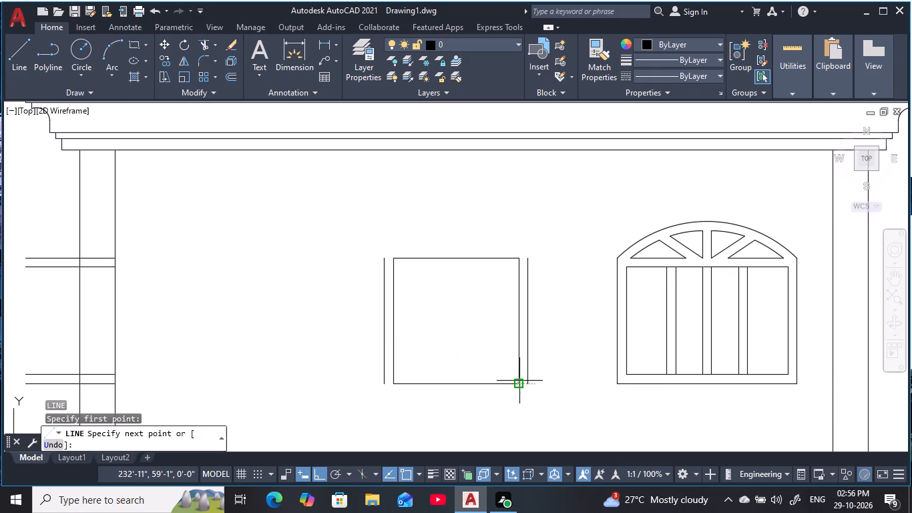
{"action": "key", "text": "Escape"}
{"action": "key", "text": "Escape"}
{"action": "key", "text": "Escape"}
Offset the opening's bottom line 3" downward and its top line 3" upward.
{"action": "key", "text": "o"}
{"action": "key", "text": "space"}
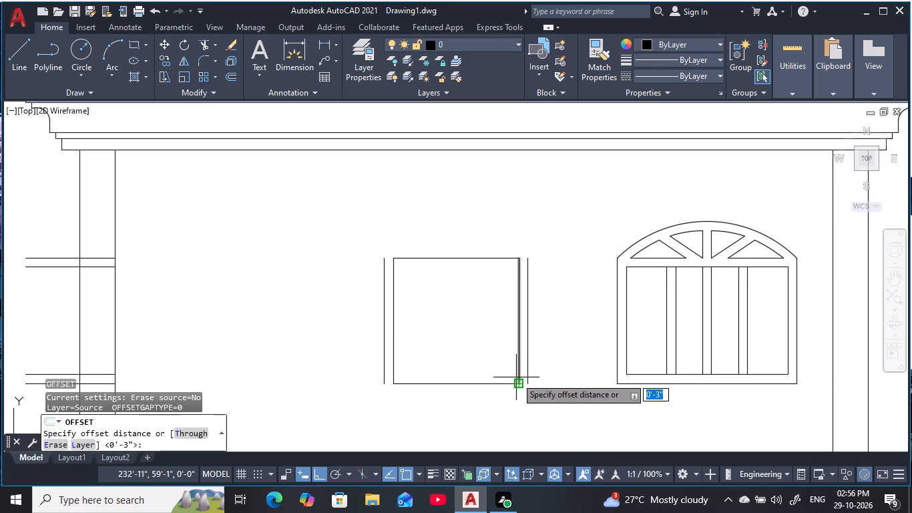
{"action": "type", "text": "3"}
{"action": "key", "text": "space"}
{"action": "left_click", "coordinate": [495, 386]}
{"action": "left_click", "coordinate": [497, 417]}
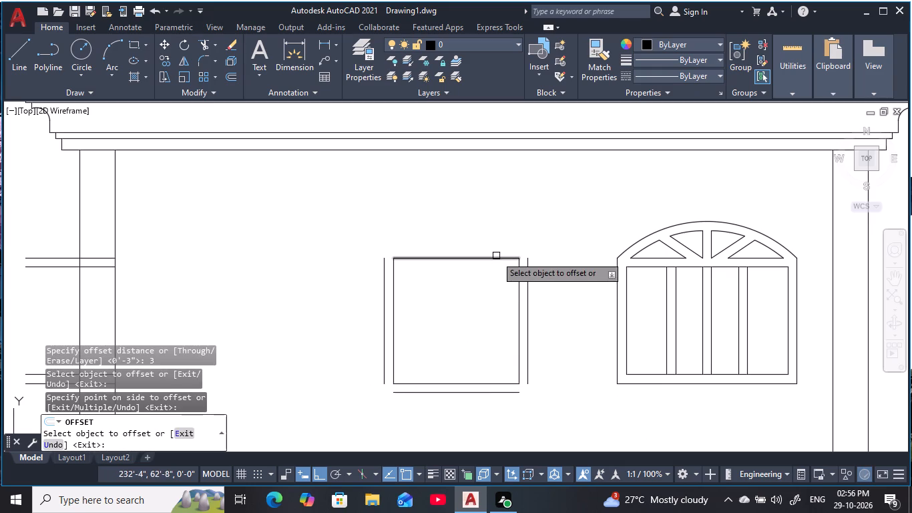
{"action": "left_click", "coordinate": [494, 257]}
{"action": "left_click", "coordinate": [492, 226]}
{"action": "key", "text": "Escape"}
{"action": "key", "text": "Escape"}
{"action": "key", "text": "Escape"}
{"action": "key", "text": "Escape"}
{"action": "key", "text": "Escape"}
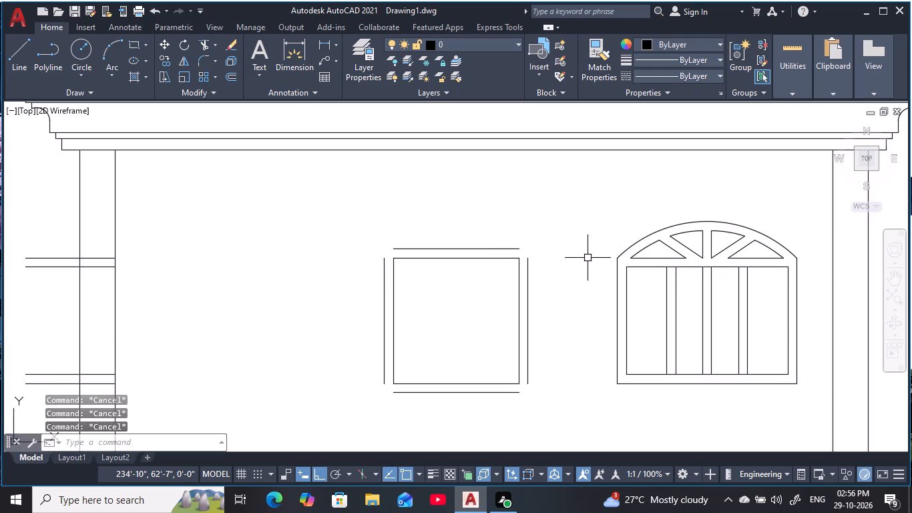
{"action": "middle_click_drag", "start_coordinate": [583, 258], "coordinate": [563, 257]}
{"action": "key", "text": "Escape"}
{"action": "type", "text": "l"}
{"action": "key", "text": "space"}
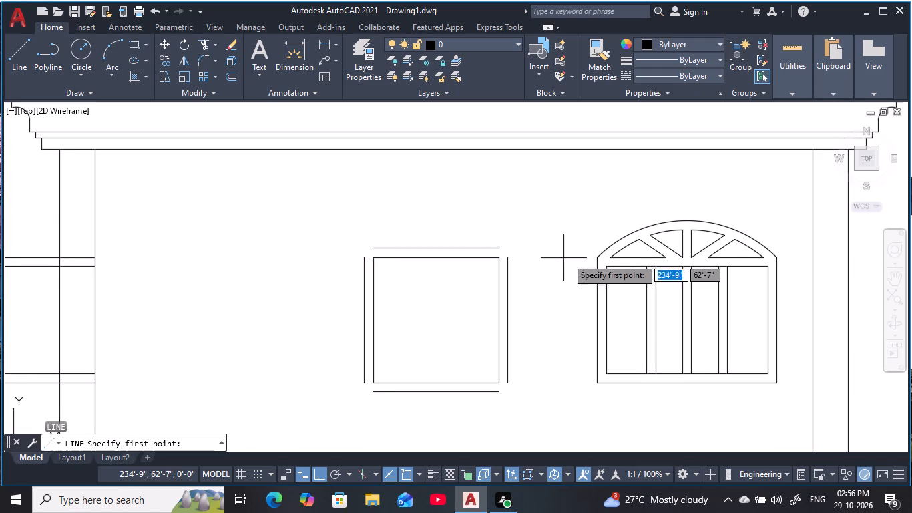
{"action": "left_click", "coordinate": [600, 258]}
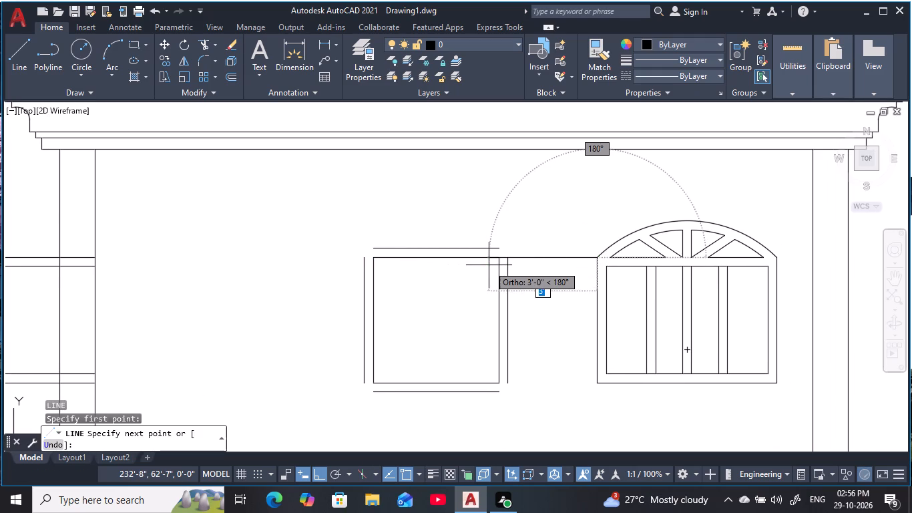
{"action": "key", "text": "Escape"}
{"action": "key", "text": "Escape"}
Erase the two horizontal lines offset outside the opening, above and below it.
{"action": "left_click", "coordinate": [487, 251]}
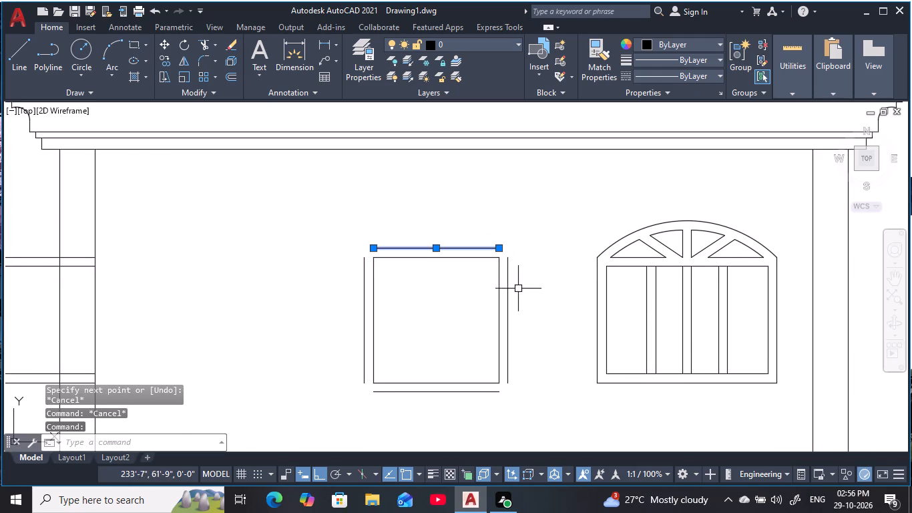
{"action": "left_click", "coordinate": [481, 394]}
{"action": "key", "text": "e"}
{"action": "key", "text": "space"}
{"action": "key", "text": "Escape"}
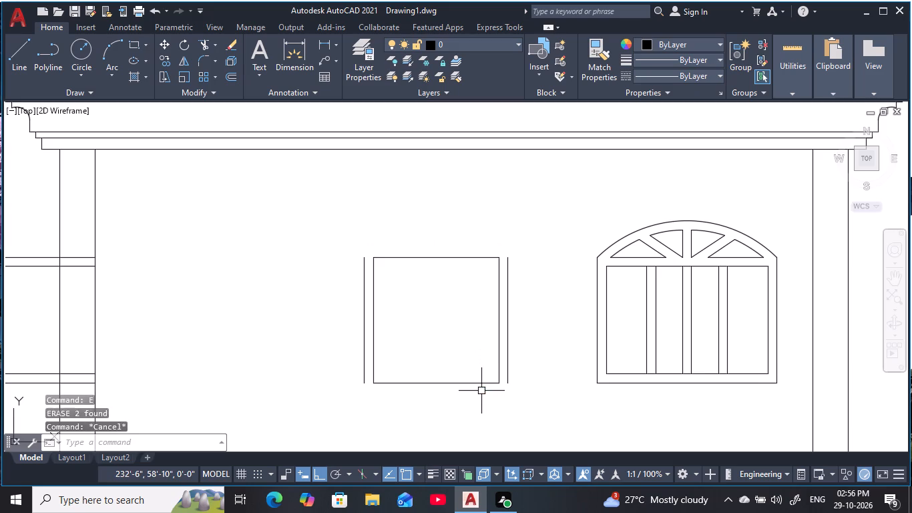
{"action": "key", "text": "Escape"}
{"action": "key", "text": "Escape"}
Offset the opening's bottom and top lines 3" inward.
{"action": "key", "text": "o"}
{"action": "key", "text": "space"}
{"action": "type", "text": "3"}
{"action": "key", "text": "space"}
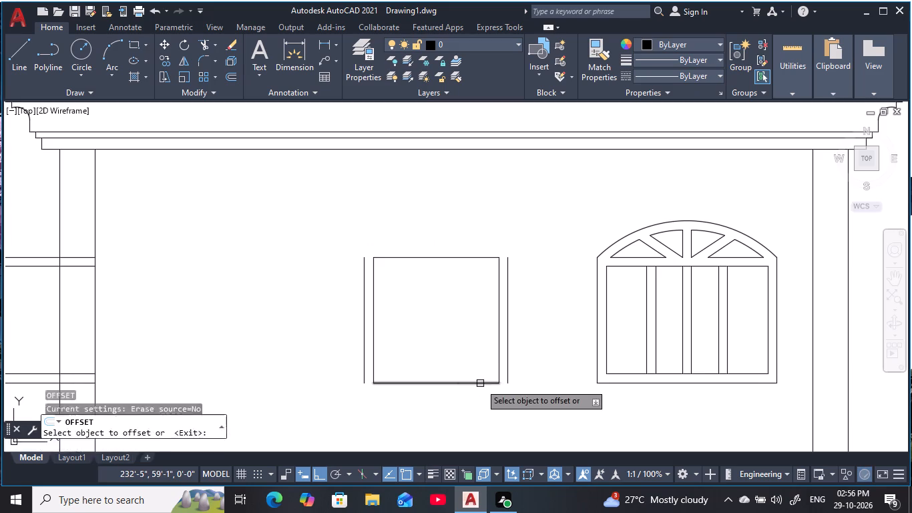
{"action": "left_click", "coordinate": [480, 383]}
{"action": "left_click", "coordinate": [471, 354]}
{"action": "left_click", "coordinate": [461, 256]}
{"action": "left_click", "coordinate": [474, 323]}
{"action": "key", "text": "Escape"}
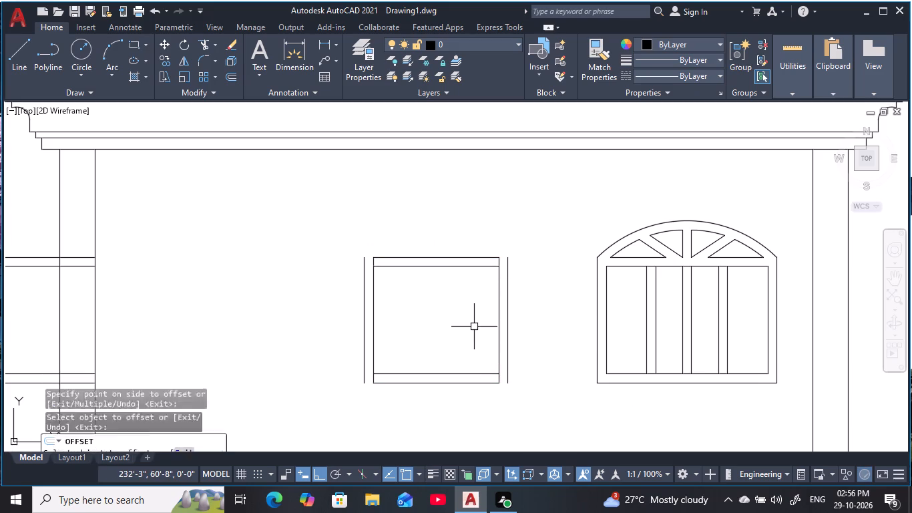
{"action": "key", "text": "Escape"}
{"action": "key", "text": "Escape"}
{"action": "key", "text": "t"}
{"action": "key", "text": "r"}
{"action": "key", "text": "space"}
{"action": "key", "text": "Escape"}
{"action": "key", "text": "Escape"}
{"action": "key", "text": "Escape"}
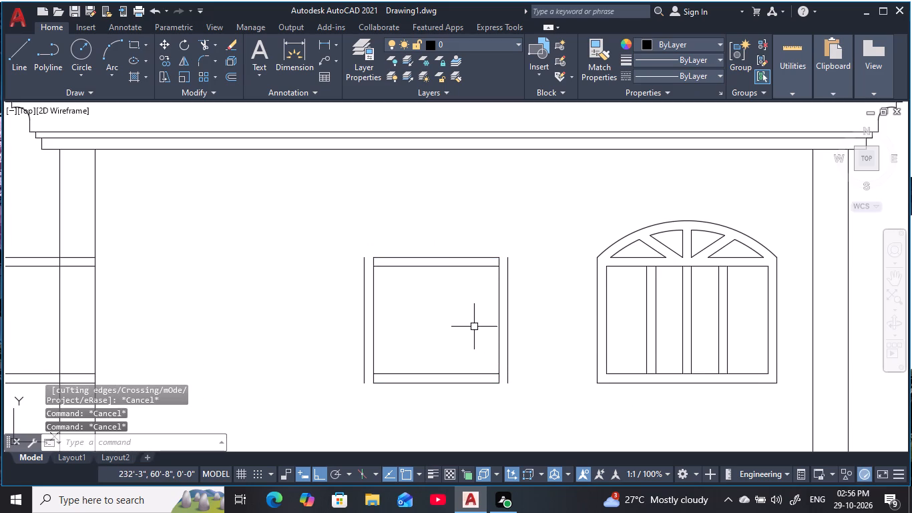
Fillet the opening's outer top line with both outer vertical edges at zero radius to form square upper corners.
{"action": "type", "text": "f"}
{"action": "key", "text": "space"}
{"action": "left_click", "coordinate": [390, 259]}
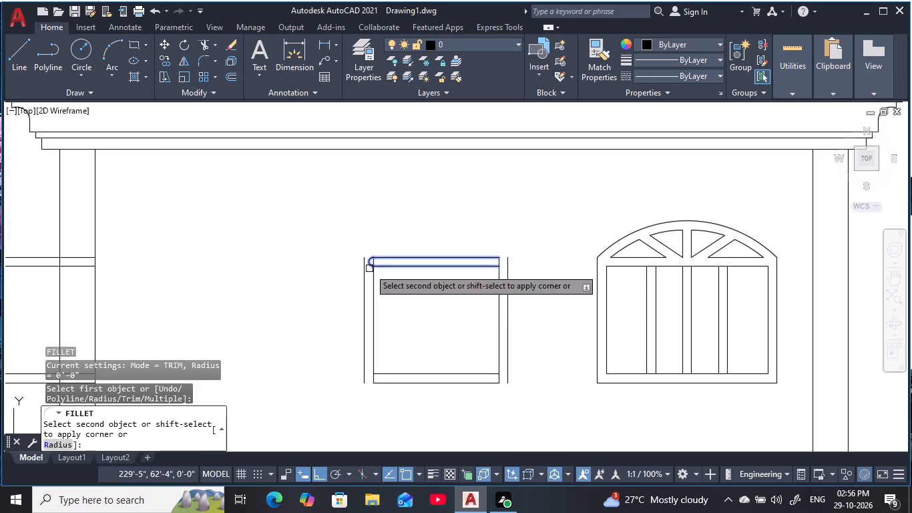
{"action": "left_click", "coordinate": [365, 271]}
{"action": "key", "text": "space"}
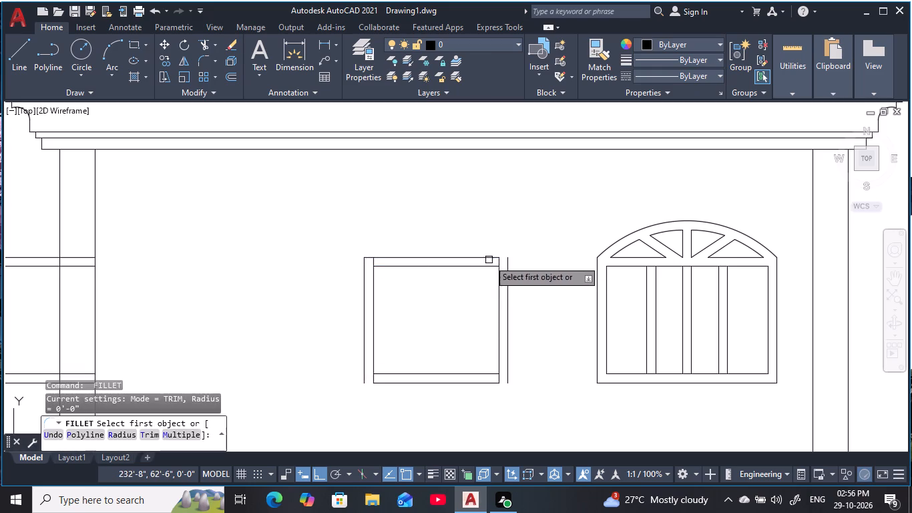
{"action": "left_click", "coordinate": [488, 259]}
{"action": "left_click", "coordinate": [508, 274]}
Fillet the opening's outer bottom line with both outer vertical edges at zero radius to form square lower corners.
{"action": "key", "text": "space"}
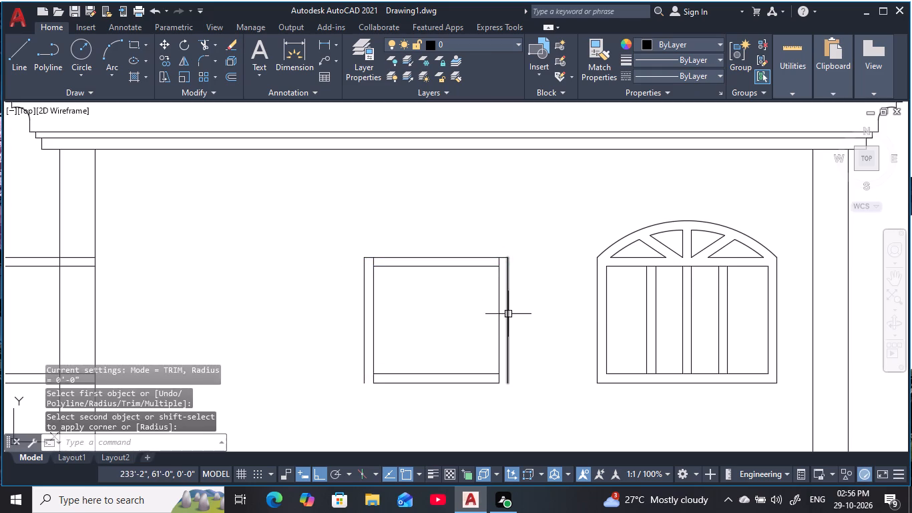
{"action": "middle_click_drag", "start_coordinate": [471, 349], "coordinate": [470, 301]}
{"action": "left_click", "coordinate": [506, 323]}
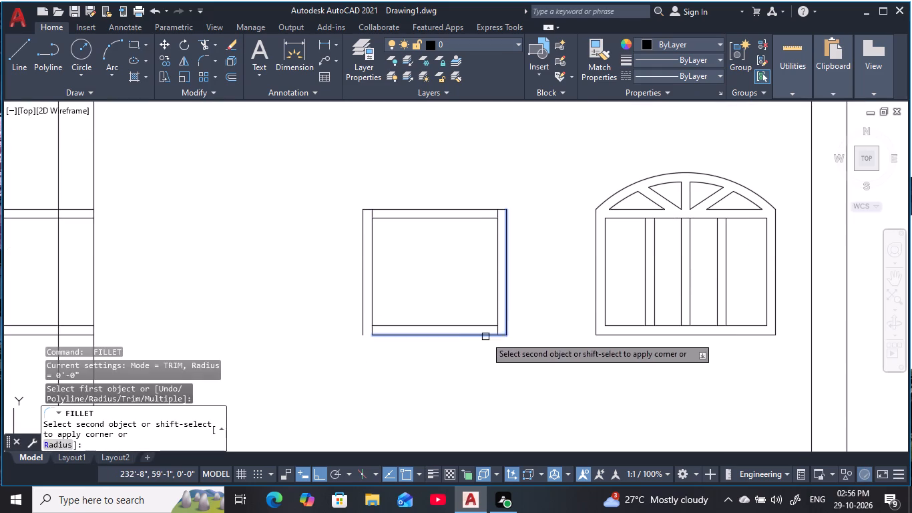
{"action": "left_click", "coordinate": [485, 337]}
{"action": "key", "text": "space"}
{"action": "left_click", "coordinate": [363, 319]}
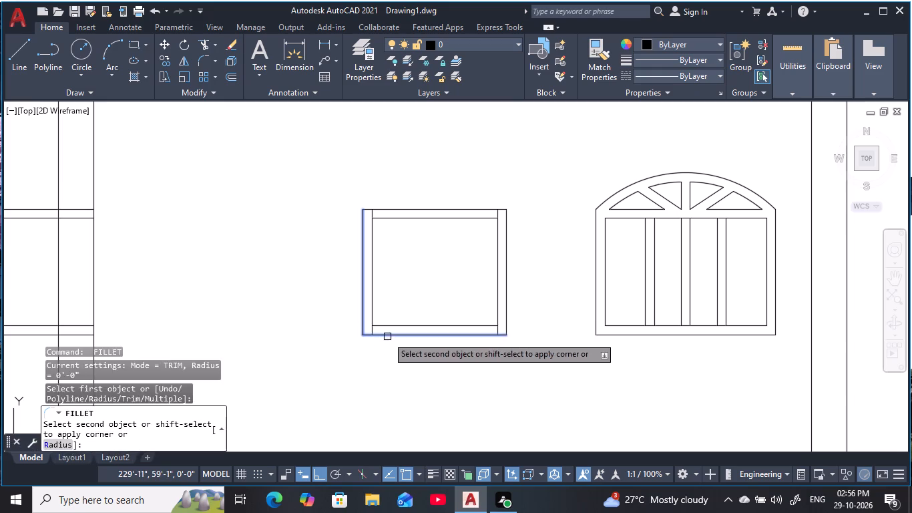
{"action": "left_click", "coordinate": [387, 337]}
{"action": "key", "text": "Escape"}
{"action": "key", "text": "Escape"}
{"action": "key", "text": "Escape"}
{"action": "key", "text": "Escape"}
Trim the inner vertical lines where they run past the inner rectangle at all four corners of the frame.
{"action": "key", "text": "t"}
{"action": "key", "text": "r"}
{"action": "key", "text": "space"}
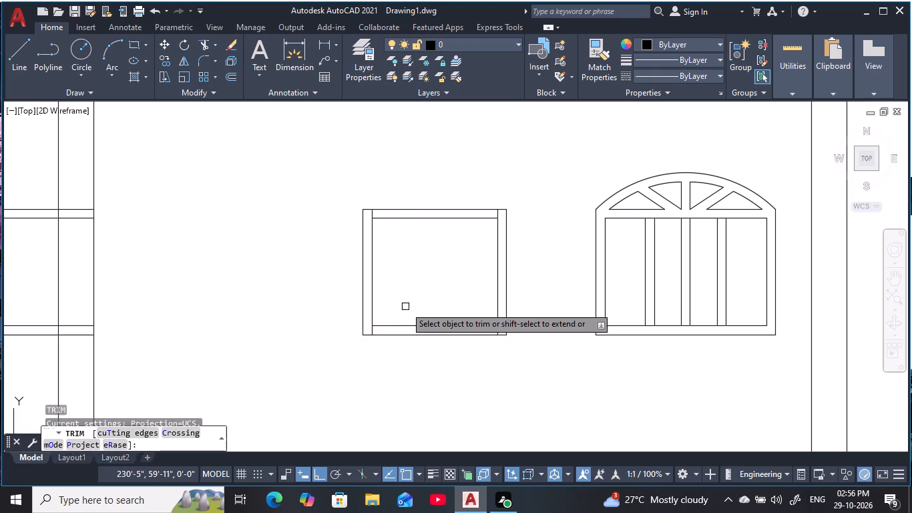
{"action": "scroll", "coordinate": [399, 319], "scroll_direction": "up", "scroll_amount": 2}
{"action": "left_click", "coordinate": [328, 350]}
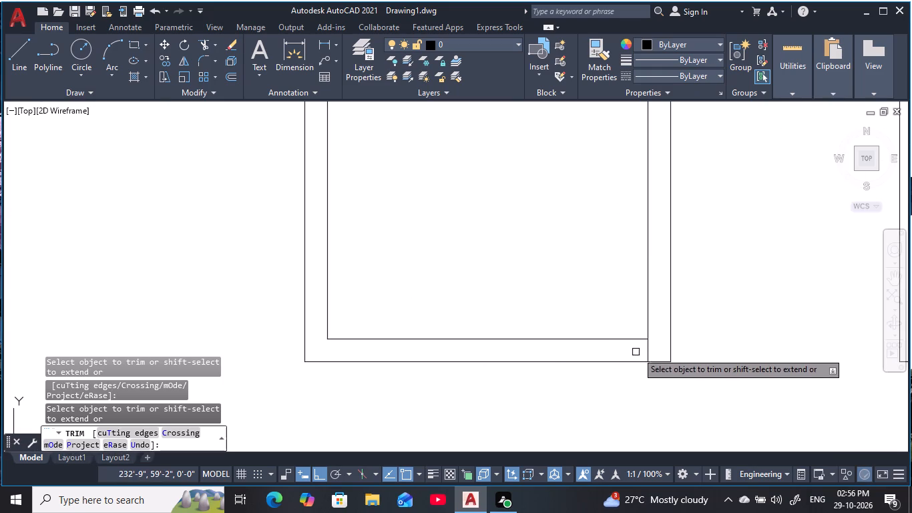
{"action": "left_click", "coordinate": [646, 350]}
{"action": "scroll", "coordinate": [544, 273], "scroll_direction": "down", "scroll_amount": 2}
{"action": "middle_click_drag", "start_coordinate": [541, 272], "coordinate": [549, 325]}
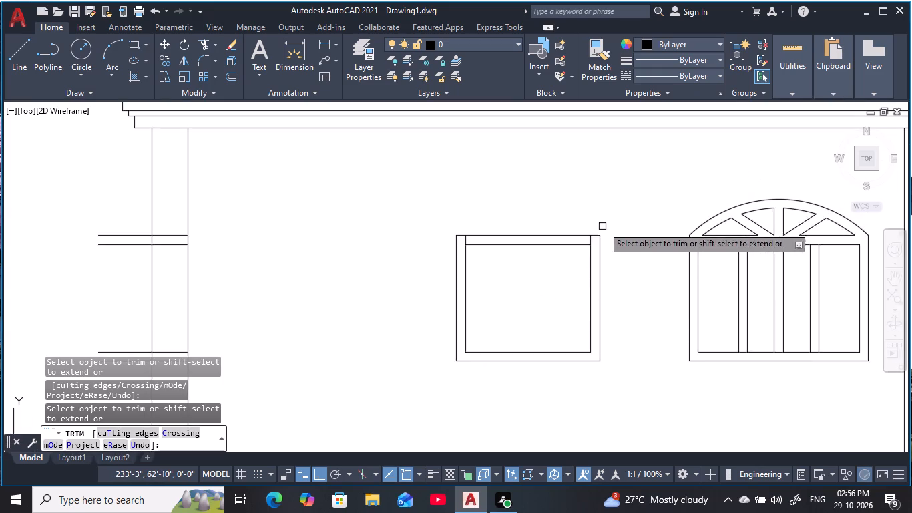
{"action": "scroll", "coordinate": [603, 226], "scroll_direction": "up", "scroll_amount": 3}
{"action": "left_click_drag", "start_coordinate": [576, 281], "coordinate": [531, 283]}
{"action": "middle_click_drag", "start_coordinate": [481, 281], "coordinate": [706, 240]}
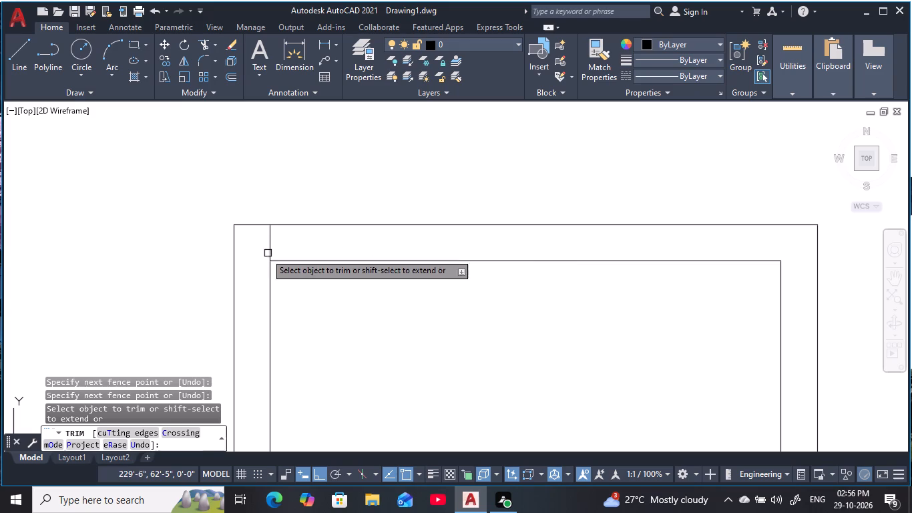
{"action": "left_click_drag", "start_coordinate": [292, 242], "coordinate": [267, 243]}
{"action": "key", "text": "Escape"}
Draw a vertical centre line between the midpoints of the frame's inner top and bottom edges.
{"action": "scroll", "coordinate": [395, 291], "scroll_direction": "down", "scroll_amount": 2}
{"action": "middle_click_drag", "start_coordinate": [407, 295], "coordinate": [390, 263]}
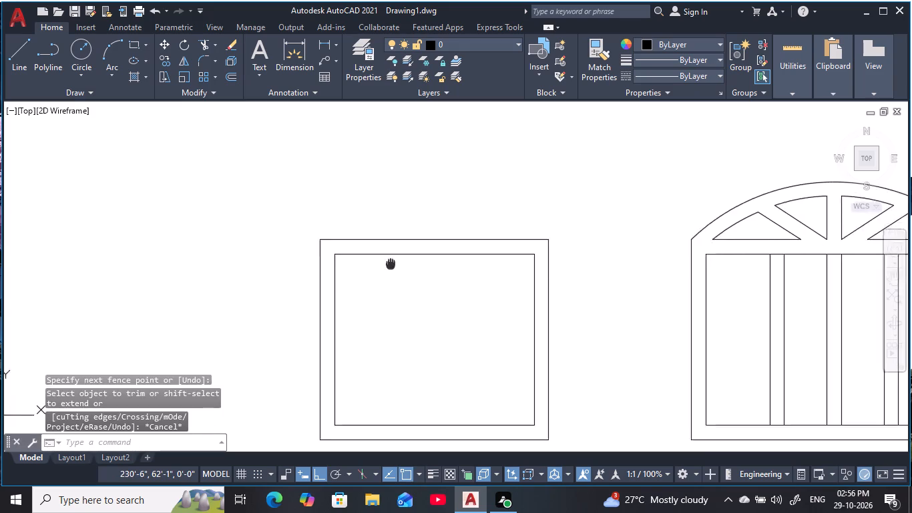
{"action": "middle_click_drag", "start_coordinate": [390, 263], "coordinate": [387, 249]}
{"action": "scroll", "coordinate": [388, 259], "scroll_direction": "down", "scroll_amount": 1}
{"action": "key", "text": "Escape"}
{"action": "key", "text": "Escape"}
{"action": "type", "text": "l"}
{"action": "key", "text": "space"}
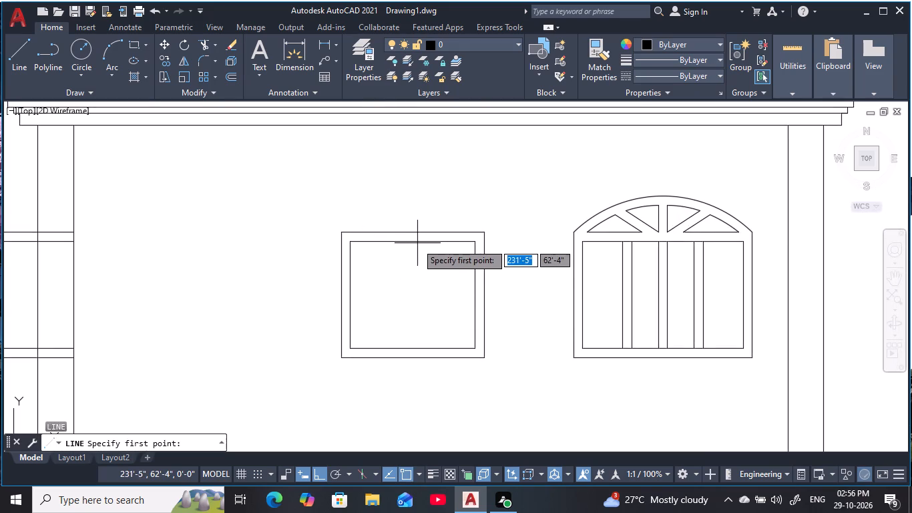
{"action": "left_click", "coordinate": [411, 243]}
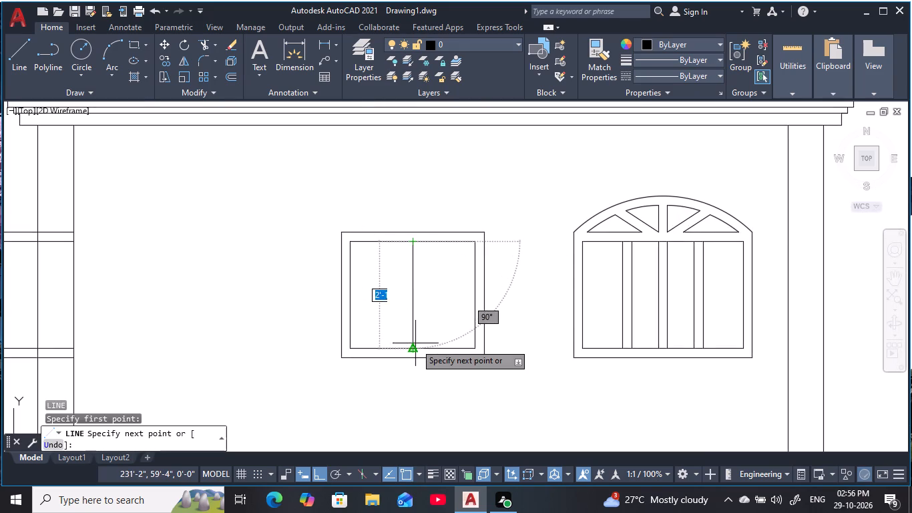
{"action": "left_click", "coordinate": [413, 347]}
{"action": "key", "text": "Escape"}
{"action": "key", "text": "Escape"}
{"action": "key", "text": "Escape"}
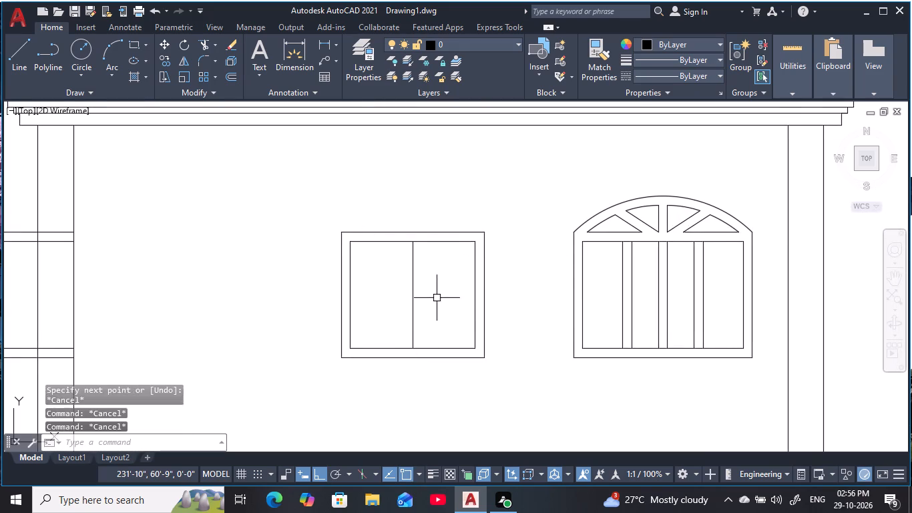
{"action": "key", "text": "Escape"}
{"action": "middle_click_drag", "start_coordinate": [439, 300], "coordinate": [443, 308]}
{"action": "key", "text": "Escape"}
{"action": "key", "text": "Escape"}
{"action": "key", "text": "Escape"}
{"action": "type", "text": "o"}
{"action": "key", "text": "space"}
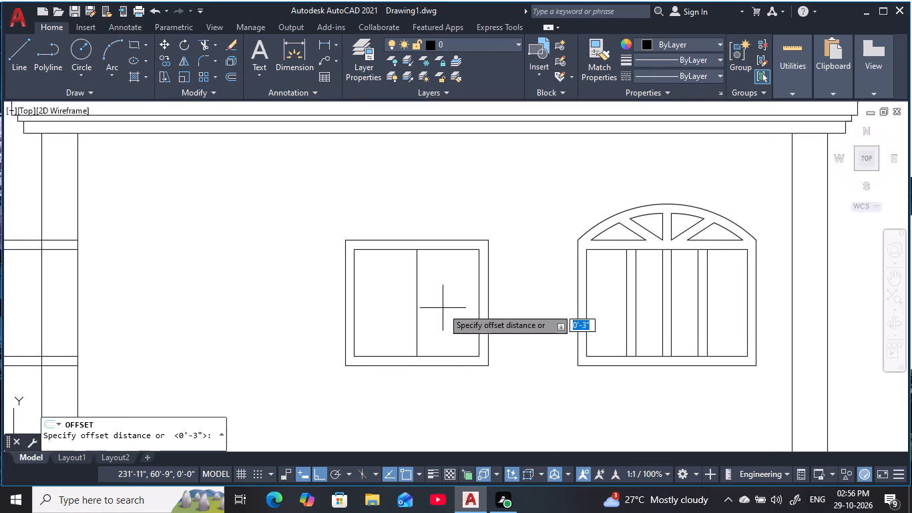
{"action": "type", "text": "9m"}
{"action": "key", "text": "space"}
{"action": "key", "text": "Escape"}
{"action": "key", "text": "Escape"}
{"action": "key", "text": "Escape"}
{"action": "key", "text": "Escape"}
Offset the rectangular frame's vertical centre line 9" to each side.
{"action": "type", "text": "o 9"}
{"action": "key", "text": "space"}
{"action": "left_click", "coordinate": [417, 312]}
{"action": "left_click", "coordinate": [360, 326]}
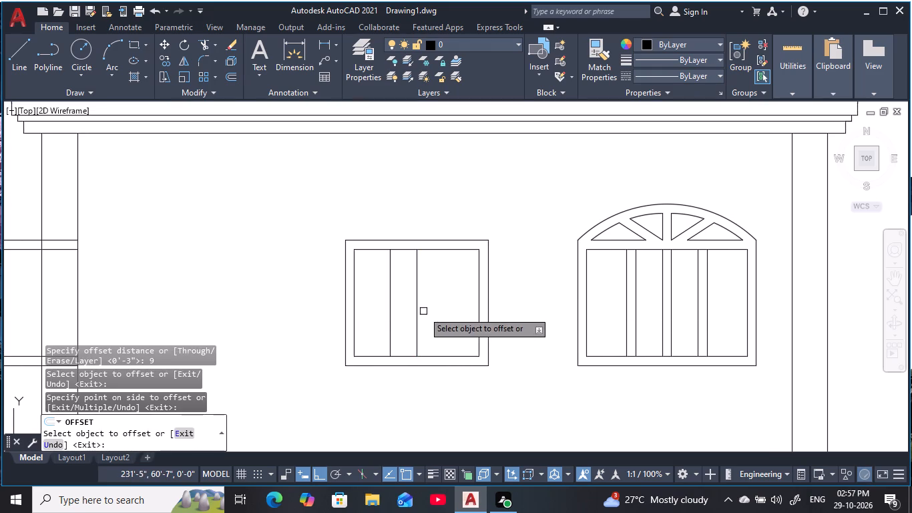
{"action": "left_click", "coordinate": [418, 313]}
{"action": "left_click", "coordinate": [447, 313]}
{"action": "key", "text": "Escape"}
{"action": "key", "text": "Escape"}
{"action": "key", "text": "Escape"}
Erase the original vertical centre line inside the rectangular frame.
{"action": "left_click", "coordinate": [434, 303]}
{"action": "left_click", "coordinate": [407, 305]}
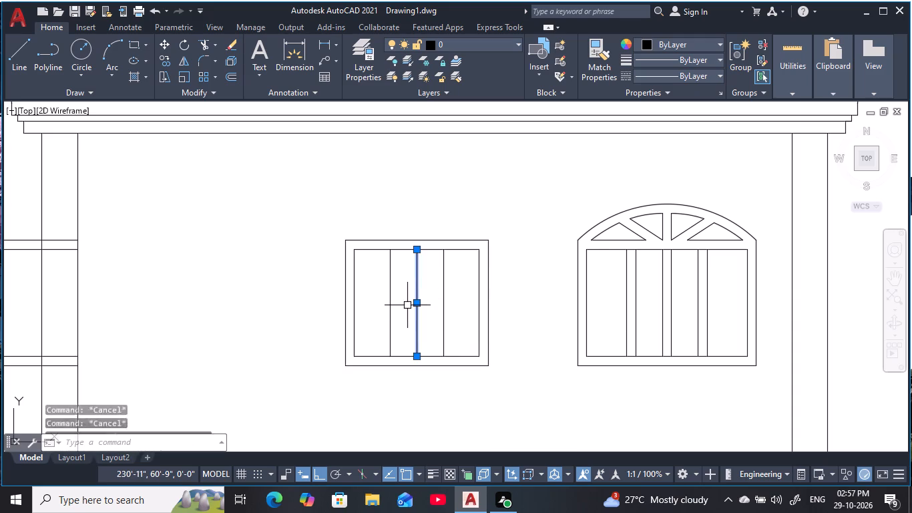
{"action": "type", "text": "e"}
{"action": "key", "text": "space"}
{"action": "key", "text": "Escape"}
{"action": "key", "text": "Escape"}
{"action": "key", "text": "Escape"}
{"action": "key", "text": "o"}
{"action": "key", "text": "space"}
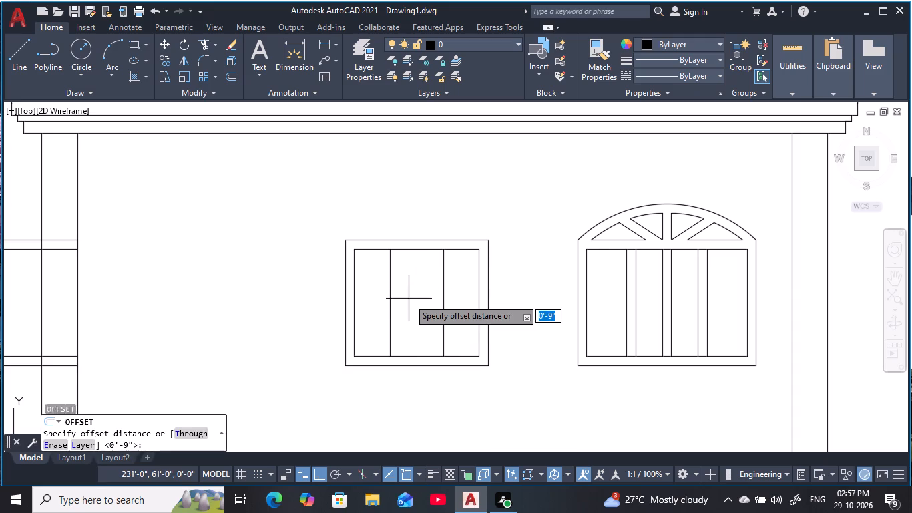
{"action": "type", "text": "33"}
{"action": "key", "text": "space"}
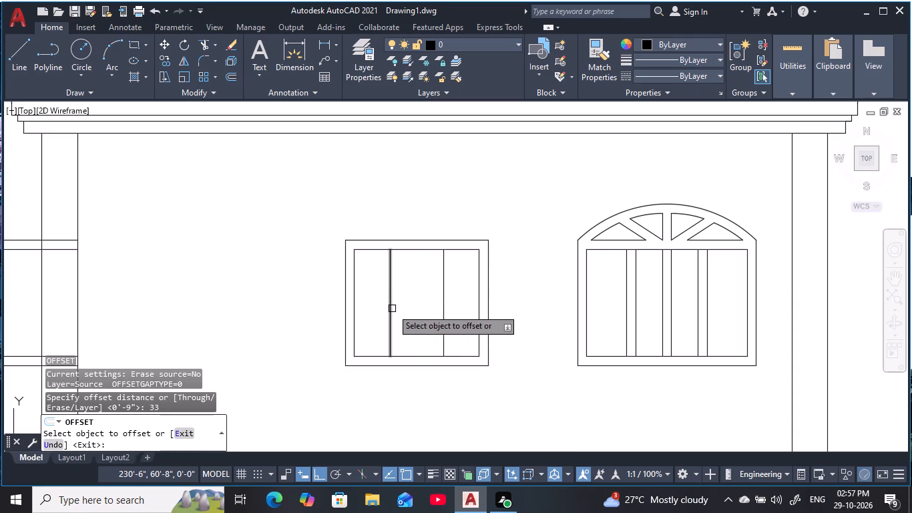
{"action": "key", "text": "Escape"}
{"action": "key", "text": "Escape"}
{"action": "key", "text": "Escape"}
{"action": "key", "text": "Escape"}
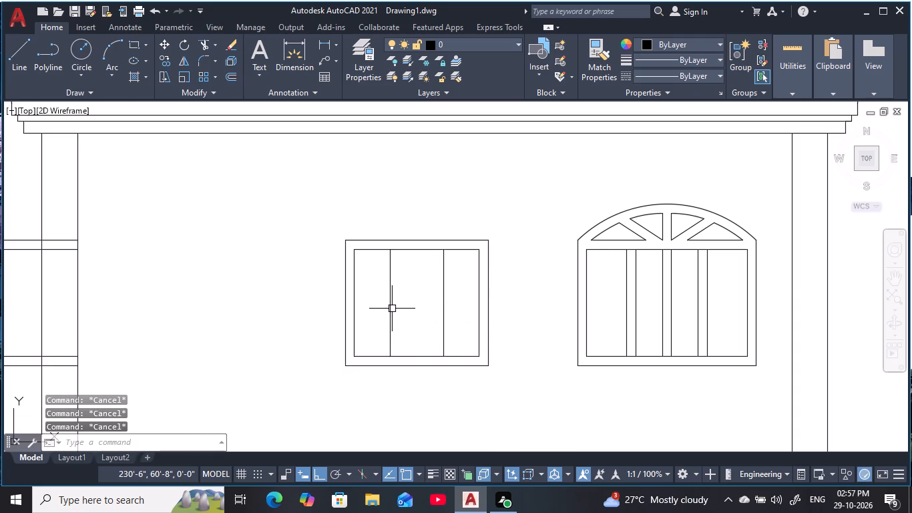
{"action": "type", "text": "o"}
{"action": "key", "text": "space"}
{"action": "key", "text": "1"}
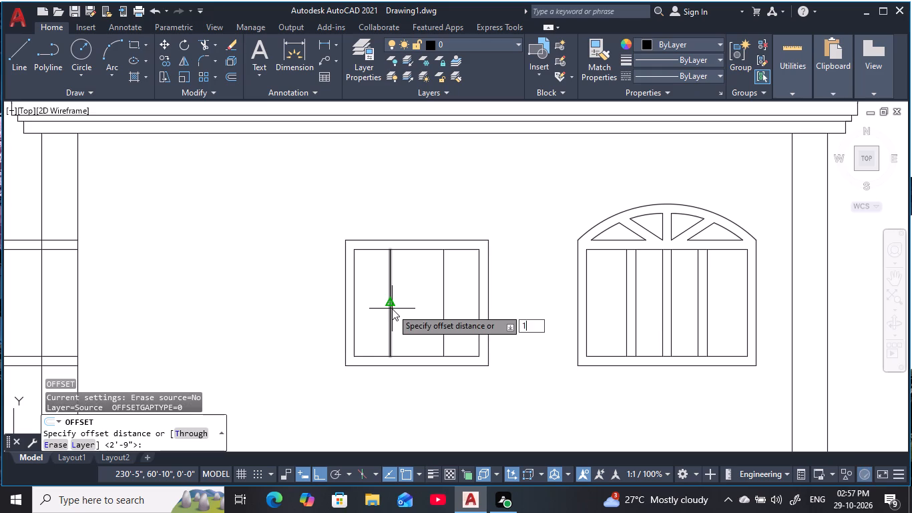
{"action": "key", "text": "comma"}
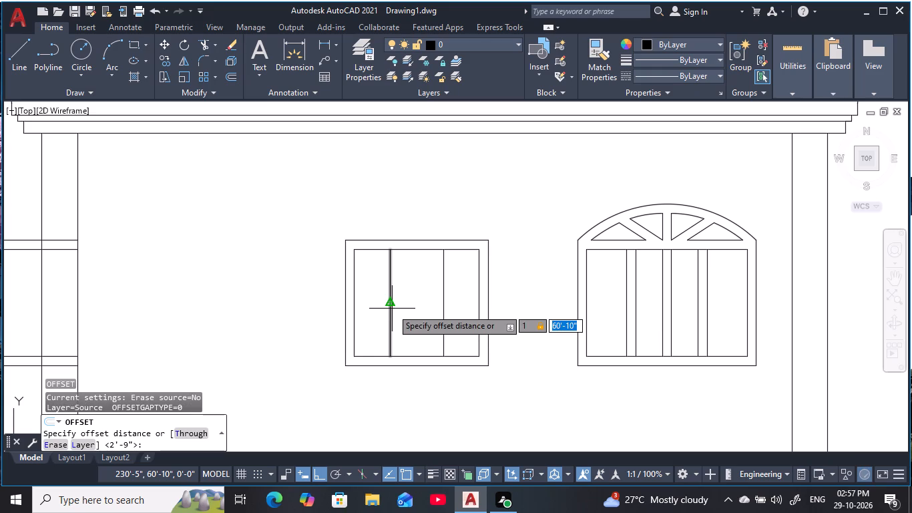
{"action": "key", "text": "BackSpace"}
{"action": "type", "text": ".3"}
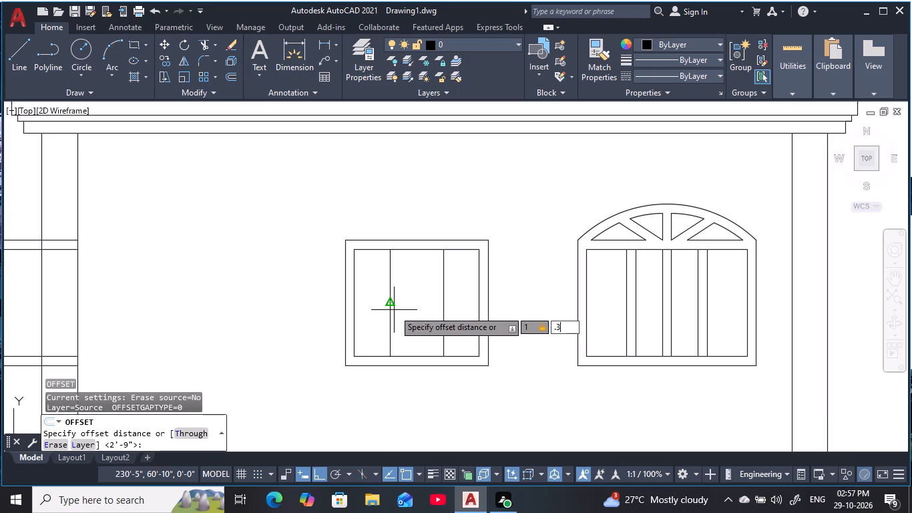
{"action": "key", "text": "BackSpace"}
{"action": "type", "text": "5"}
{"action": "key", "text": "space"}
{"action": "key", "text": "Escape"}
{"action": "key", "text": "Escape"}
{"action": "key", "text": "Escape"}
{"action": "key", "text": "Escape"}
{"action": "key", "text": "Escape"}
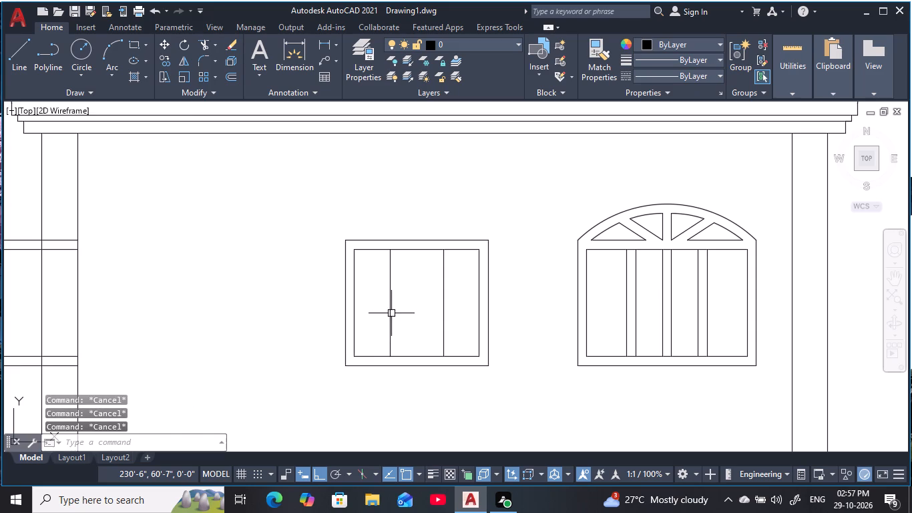
Offset both vertical lines inside the rectangular frame 1.5" to each side to form the window bars.
{"action": "key", "text": "o"}
{"action": "key", "text": "space"}
{"action": "type", "text": "1"}
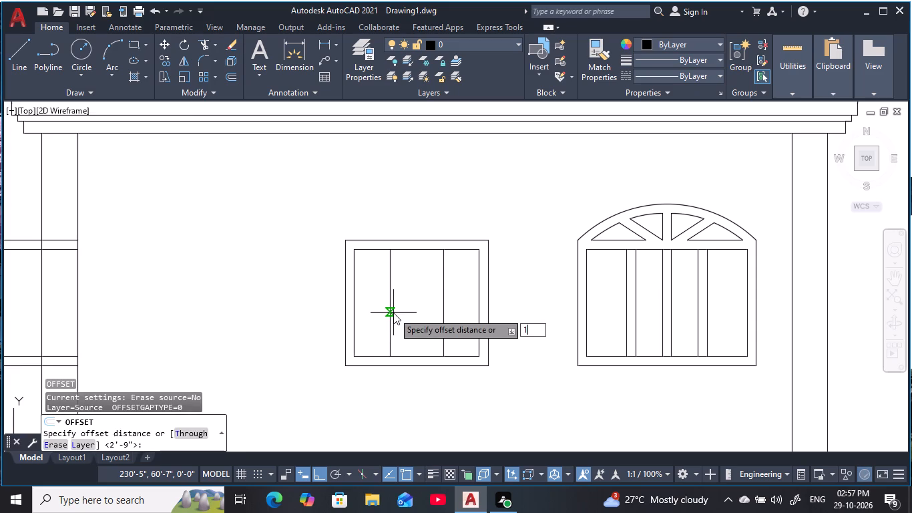
{"action": "type", "text": ".5"}
{"action": "key", "text": "space"}
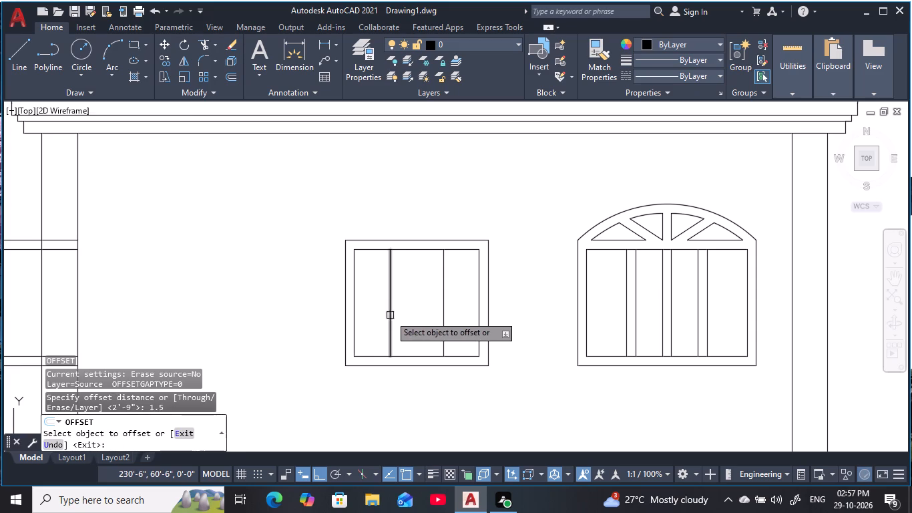
{"action": "left_click", "coordinate": [390, 315]}
{"action": "left_click", "coordinate": [429, 326]}
{"action": "left_click", "coordinate": [389, 330]}
{"action": "left_click", "coordinate": [359, 332]}
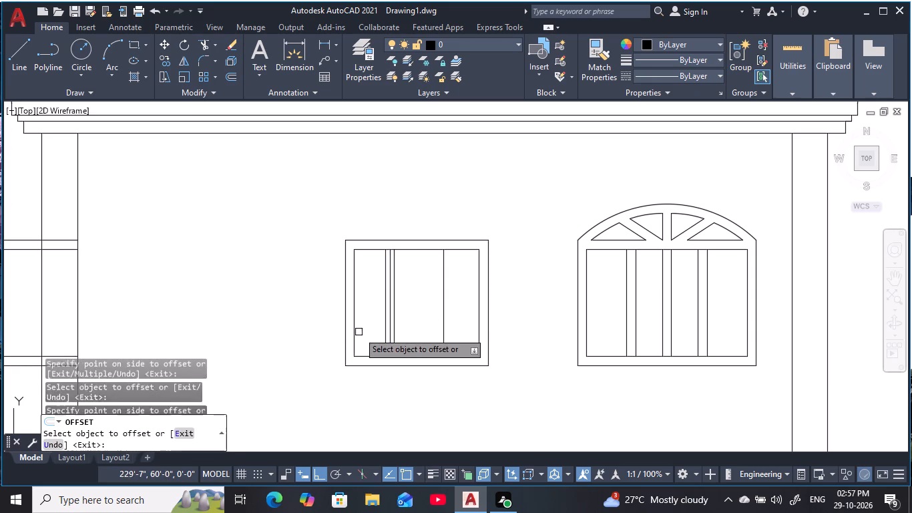
{"action": "left_click", "coordinate": [441, 323]}
{"action": "left_click", "coordinate": [464, 324]}
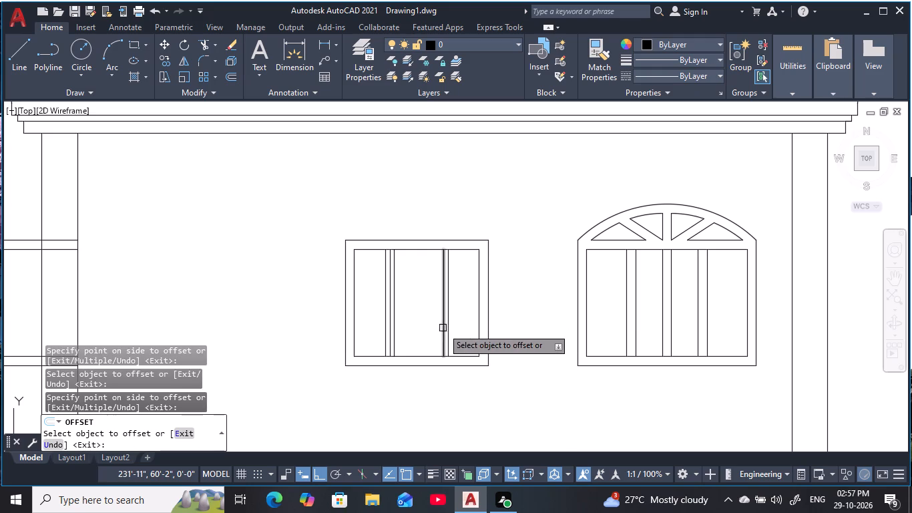
{"action": "left_click", "coordinate": [442, 328]}
{"action": "left_click", "coordinate": [418, 333]}
{"action": "key", "text": "Escape"}
{"action": "key", "text": "Escape"}
{"action": "key", "text": "Escape"}
{"action": "key", "text": "Escape"}
{"action": "key", "text": "Escape"}
Trim away the middle line of each of the two vertical bars in the rectangular window.
{"action": "scroll", "coordinate": [399, 323], "scroll_direction": "up", "scroll_amount": 2}
{"action": "middle_click_drag", "start_coordinate": [399, 323], "coordinate": [379, 318]}
{"action": "key", "text": "Escape"}
{"action": "key", "text": "Escape"}
{"action": "type", "text": "tr"}
{"action": "key", "text": "space"}
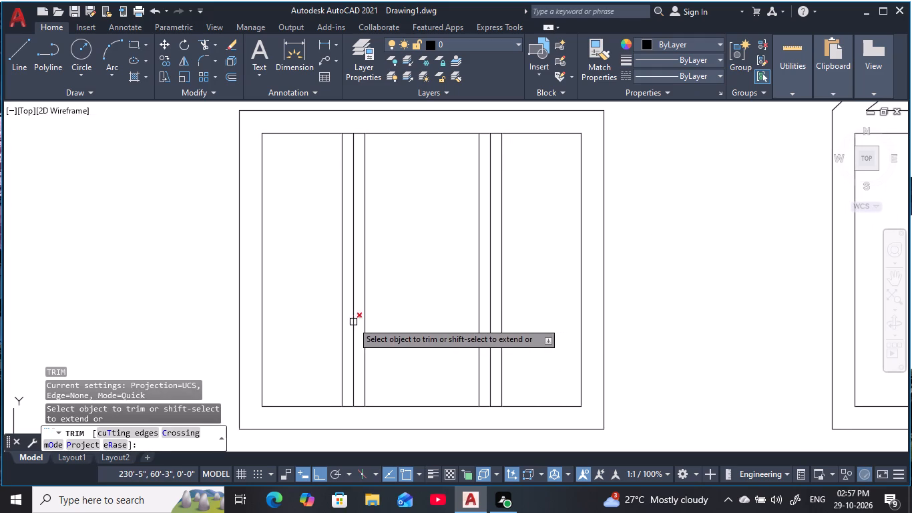
{"action": "left_click", "coordinate": [350, 322]}
{"action": "left_click", "coordinate": [489, 325]}
{"action": "key", "text": "Escape"}
{"action": "scroll", "coordinate": [453, 317], "scroll_direction": "down", "scroll_amount": 3}
{"action": "middle_click_drag", "start_coordinate": [451, 317], "coordinate": [465, 321]}
{"action": "key", "text": "Escape"}
{"action": "scroll", "coordinate": [464, 320], "scroll_direction": "up", "scroll_amount": 1}
{"action": "key", "text": "Escape"}
{"action": "key", "text": "Escape"}
{"action": "key", "text": "Escape"}
{"action": "key", "text": "Escape"}
{"action": "key", "text": "Escape"}
{"action": "key", "text": "Escape"}
{"action": "key", "text": "Escape"}
{"action": "key", "text": "Escape"}
{"action": "key", "text": "Escape"}
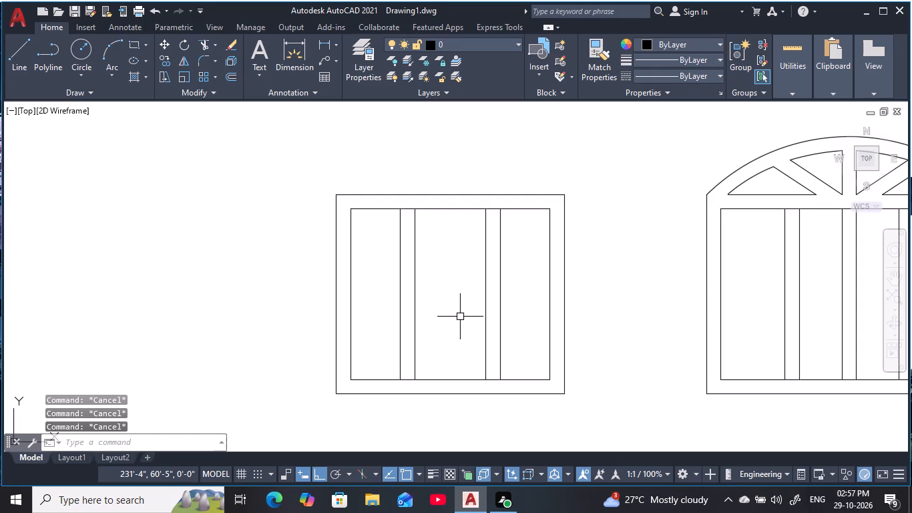
{"action": "key", "text": "Escape"}
{"action": "key", "text": "Escape"}
Offset the rectangular frame's inner top edge 9" downward.
{"action": "key", "text": "o"}
{"action": "key", "text": "space"}
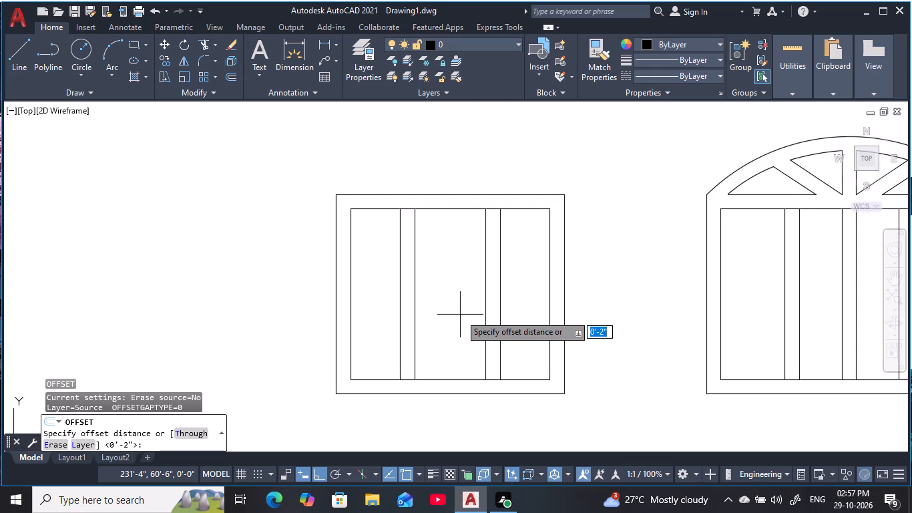
{"action": "key", "text": "9"}
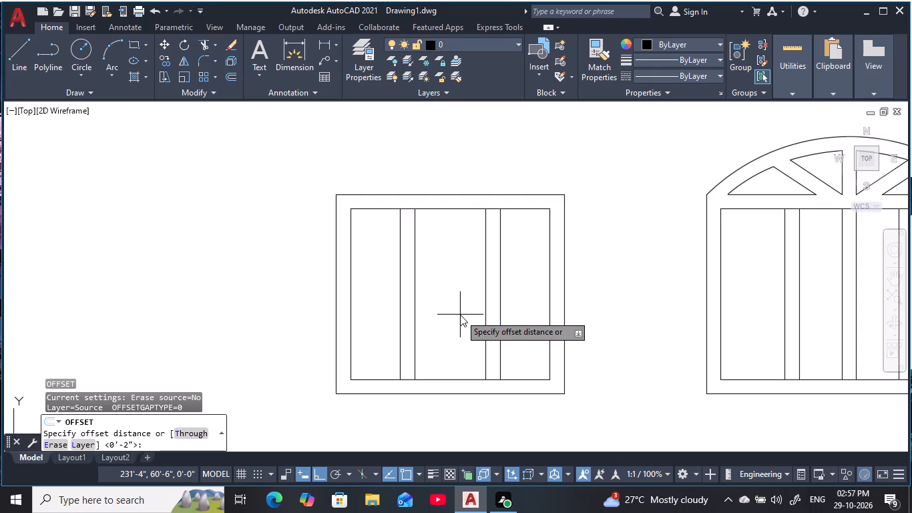
{"action": "key", "text": "space"}
{"action": "left_click", "coordinate": [457, 207]}
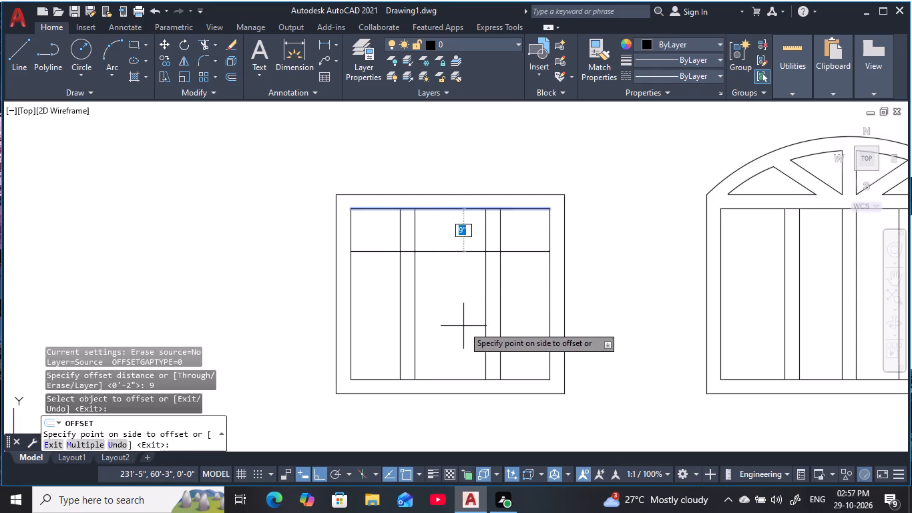
{"action": "left_click", "coordinate": [463, 326]}
{"action": "key", "text": "Escape"}
{"action": "key", "text": "Escape"}
{"action": "key", "text": "Escape"}
Offset the new horizontal line 3" downward to form a cross bar in the rectangular window.
{"action": "type", "text": "o 3"}
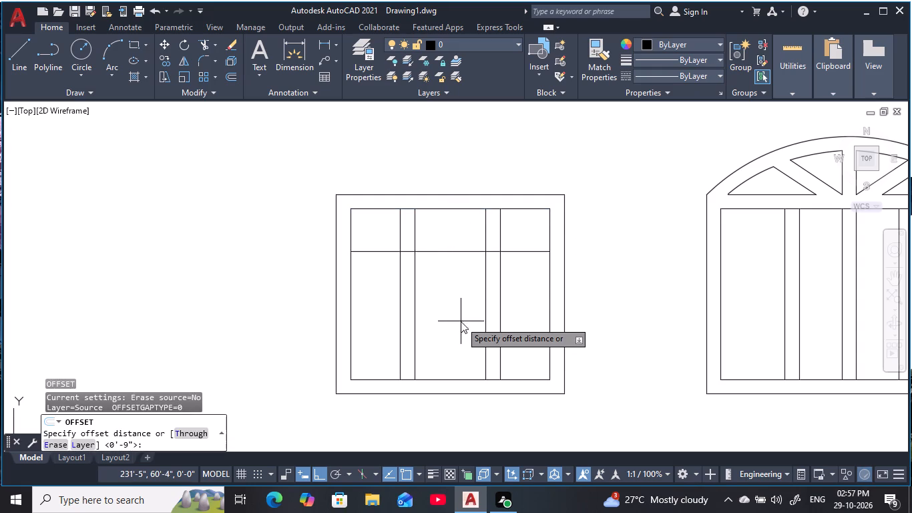
{"action": "key", "text": "space"}
{"action": "left_click", "coordinate": [460, 255]}
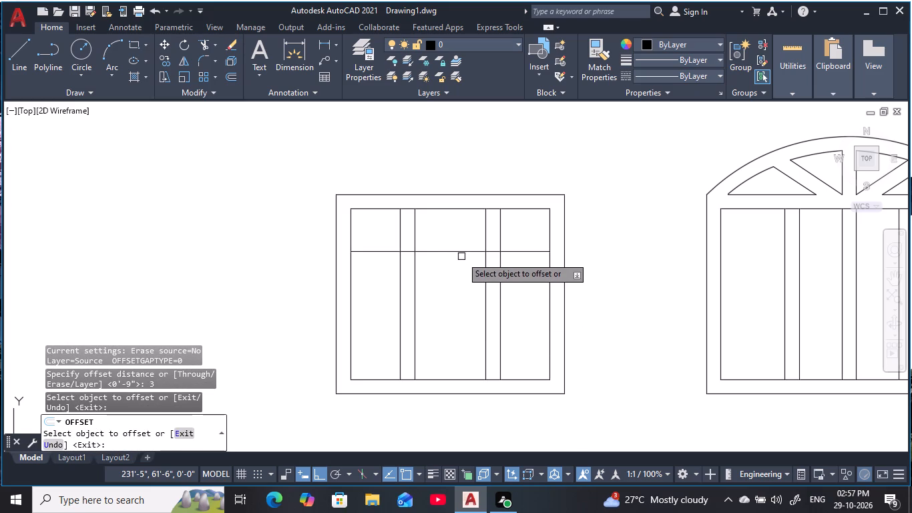
{"action": "left_click", "coordinate": [463, 252]}
{"action": "left_click", "coordinate": [457, 305]}
{"action": "key", "text": "Escape"}
{"action": "key", "text": "Escape"}
{"action": "key", "text": "Escape"}
{"action": "key", "text": "Escape"}
Trim the lines crossing inside both intersections of the horizontal bar with the vertical bars.
{"action": "type", "text": "tr"}
{"action": "key", "text": "space"}
{"action": "scroll", "coordinate": [408, 262], "scroll_direction": "up", "scroll_amount": 2}
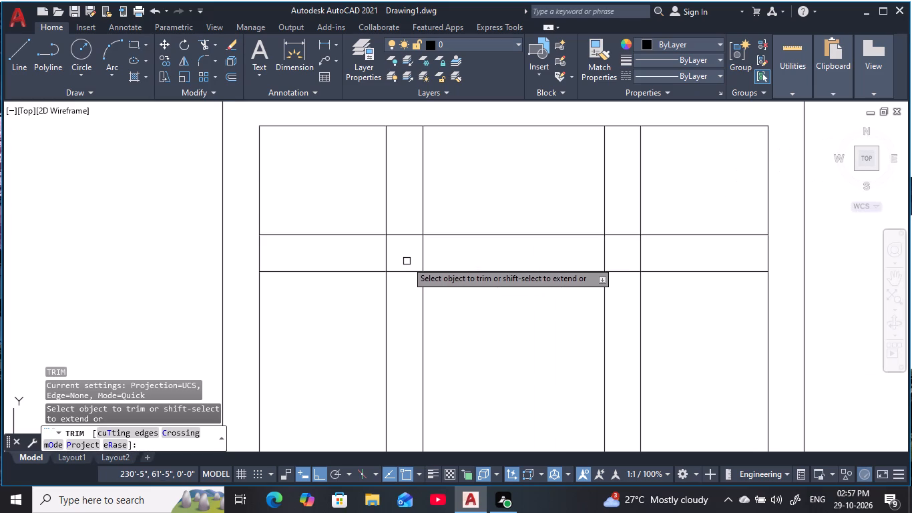
{"action": "left_click_drag", "start_coordinate": [406, 223], "coordinate": [419, 307]}
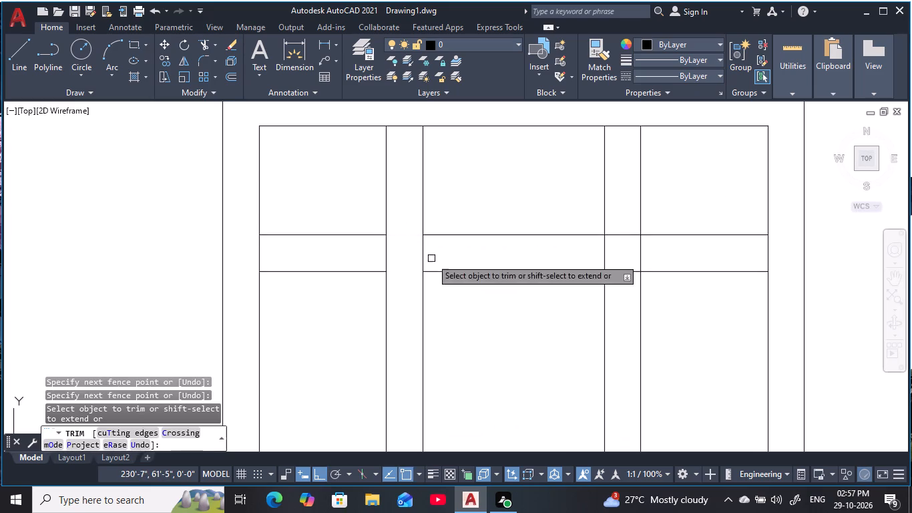
{"action": "left_click_drag", "start_coordinate": [436, 256], "coordinate": [369, 256]}
{"action": "left_click_drag", "start_coordinate": [618, 223], "coordinate": [622, 315]}
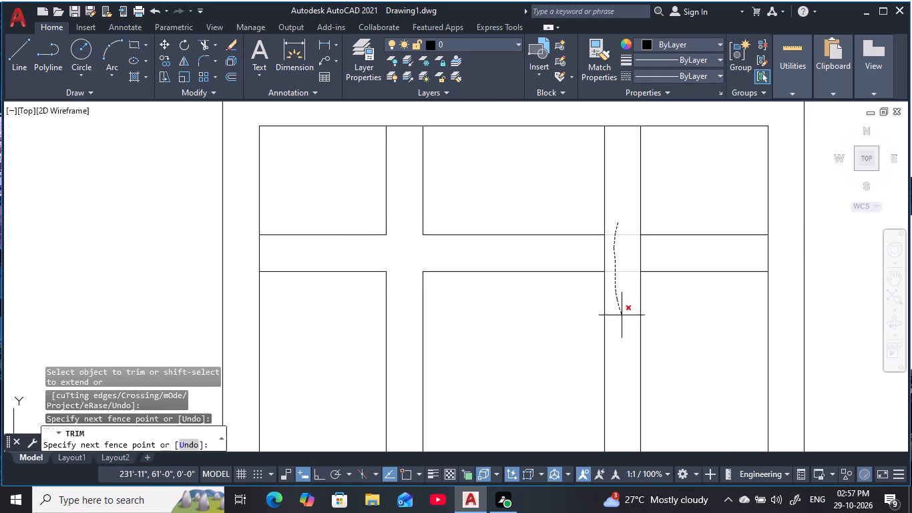
{"action": "left_click_drag", "start_coordinate": [622, 315], "coordinate": [622, 315]}
{"action": "left_click_drag", "start_coordinate": [658, 250], "coordinate": [561, 258]}
{"action": "scroll", "coordinate": [561, 257], "scroll_direction": "down", "scroll_amount": 2}
{"action": "middle_click_drag", "start_coordinate": [559, 258], "coordinate": [562, 272]}
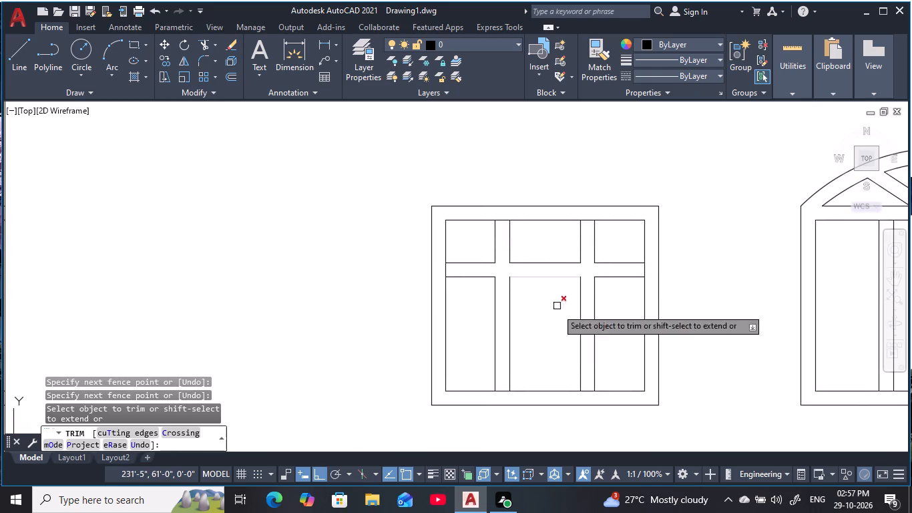
{"action": "scroll", "coordinate": [556, 344], "scroll_direction": "down", "scroll_amount": 1}
{"action": "middle_click_drag", "start_coordinate": [547, 337], "coordinate": [543, 331]}
{"action": "key", "text": "Escape"}
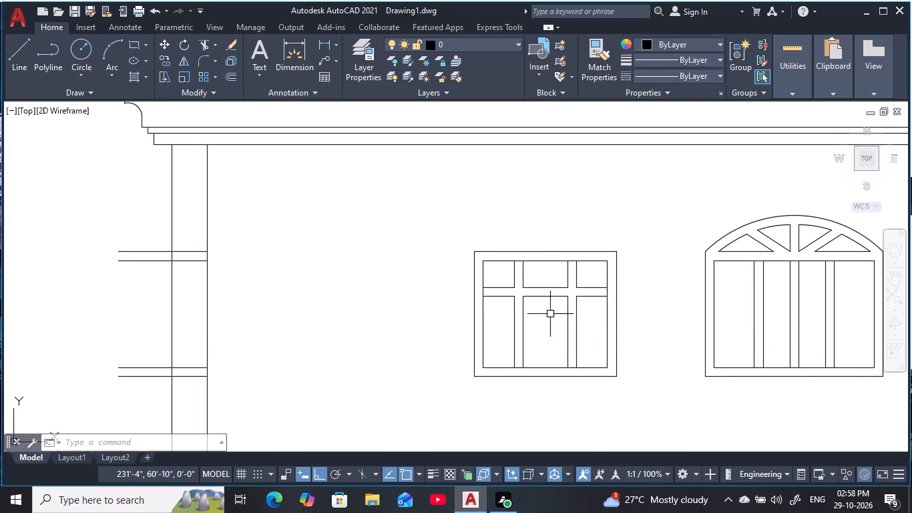
{"action": "key", "text": "Escape"}
{"action": "key", "text": "Escape"}
{"action": "scroll", "coordinate": [532, 273], "scroll_direction": "up", "scroll_amount": 1}
{"action": "middle_click_drag", "start_coordinate": [531, 277], "coordinate": [507, 275]}
{"action": "key", "text": "Escape"}
{"action": "key", "text": "Escape"}
{"action": "key", "text": "Escape"}
{"action": "key", "text": "Escape"}
{"action": "key", "text": "Escape"}
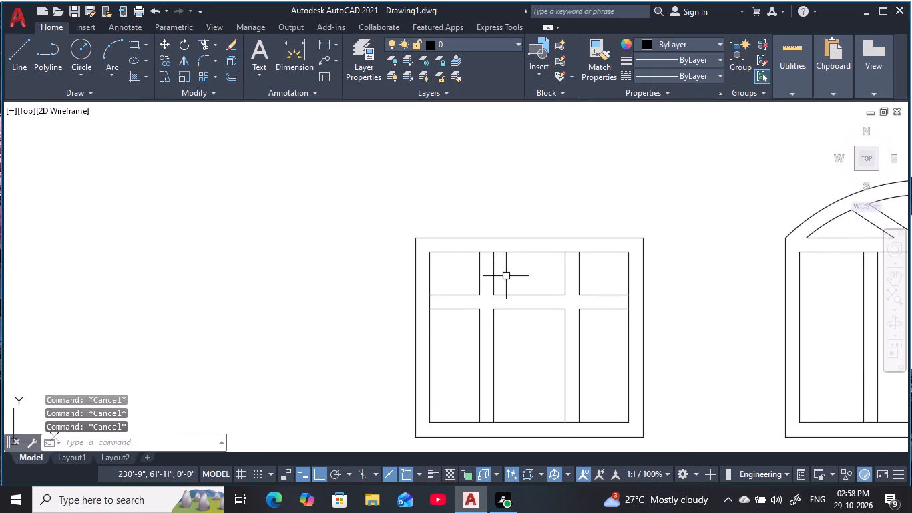
Draw a horizontal guide line about 12' long from the arched window's apex leftward above the rectangular window.
{"action": "key", "text": "a"}
{"action": "key", "text": "Escape"}
{"action": "middle_click_drag", "start_coordinate": [590, 176], "coordinate": [468, 242]}
{"action": "key", "text": "Escape"}
{"action": "key", "text": "Escape"}
{"action": "key", "text": "l"}
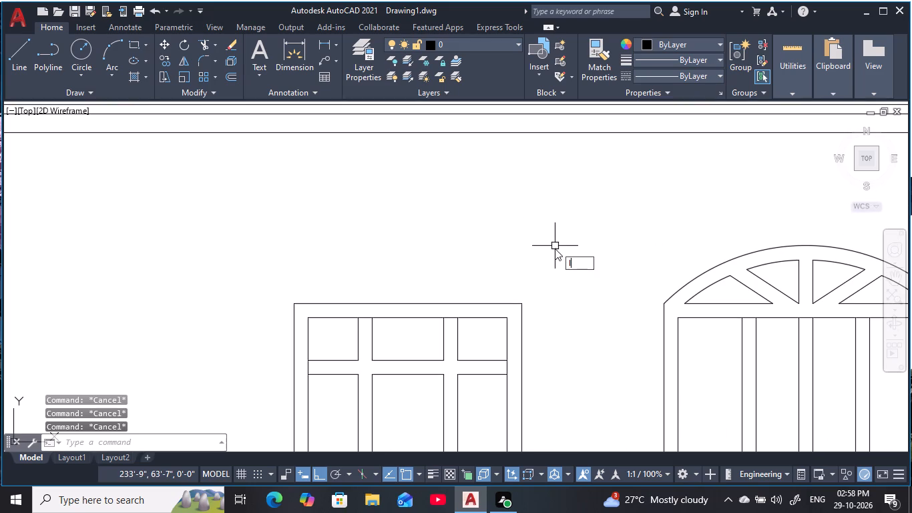
{"action": "key", "text": "space"}
{"action": "middle_click_drag", "start_coordinate": [700, 260], "coordinate": [571, 250]}
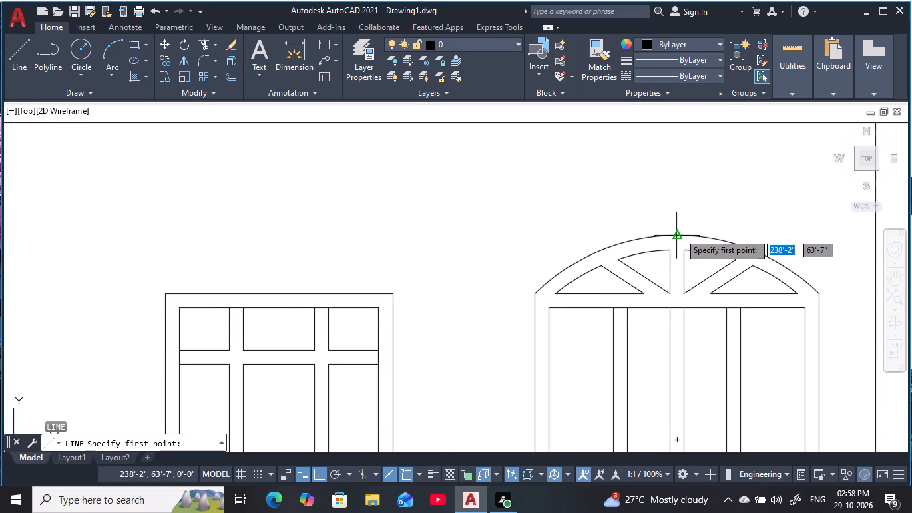
{"action": "left_click", "coordinate": [678, 234]}
{"action": "middle_click_drag", "start_coordinate": [295, 251], "coordinate": [435, 232]}
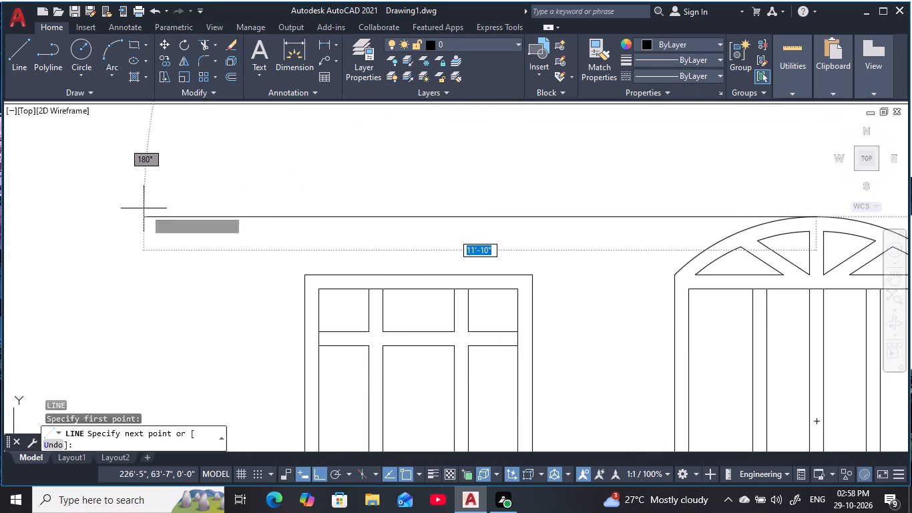
{"action": "left_click", "coordinate": [128, 207]}
{"action": "key", "text": "Escape"}
{"action": "key", "text": "Escape"}
{"action": "key", "text": "Escape"}
{"action": "middle_click_drag", "start_coordinate": [375, 172], "coordinate": [362, 166]}
{"action": "key", "text": "Escape"}
{"action": "key", "text": "Escape"}
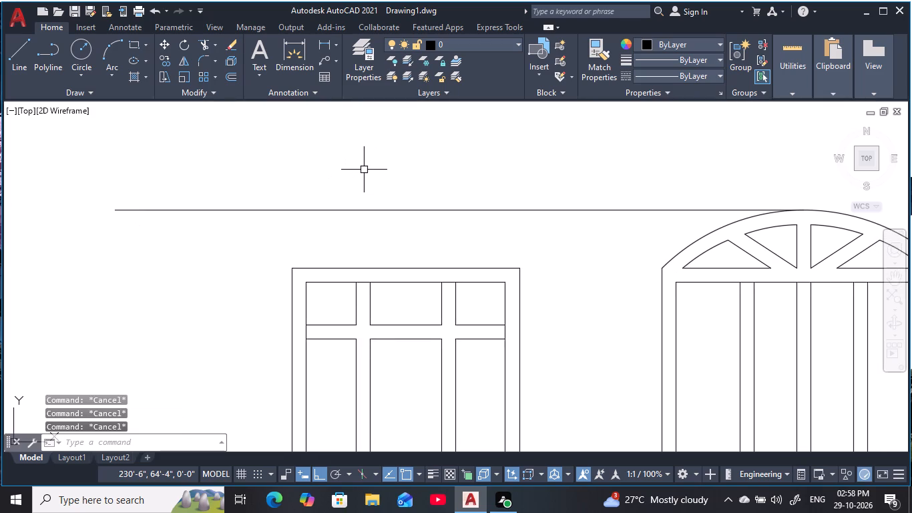
Draw a three-point arc from the rectangular frame's upper-left corner through its upper-right corner, peaking at the guide line and ending about 1'-3" past it.
{"action": "type", "text": "ar"}
{"action": "key", "text": "c"}
{"action": "key", "text": "space"}
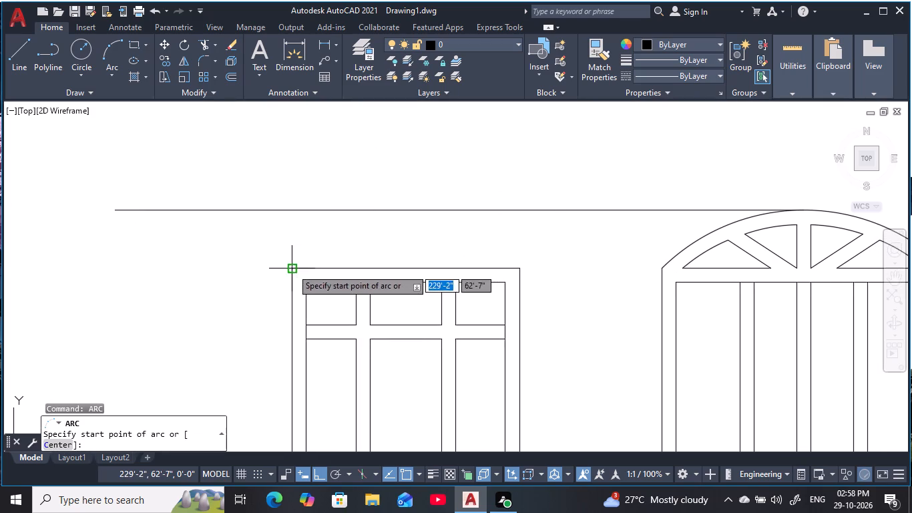
{"action": "left_click", "coordinate": [292, 269]}
{"action": "left_click", "coordinate": [520, 268]}
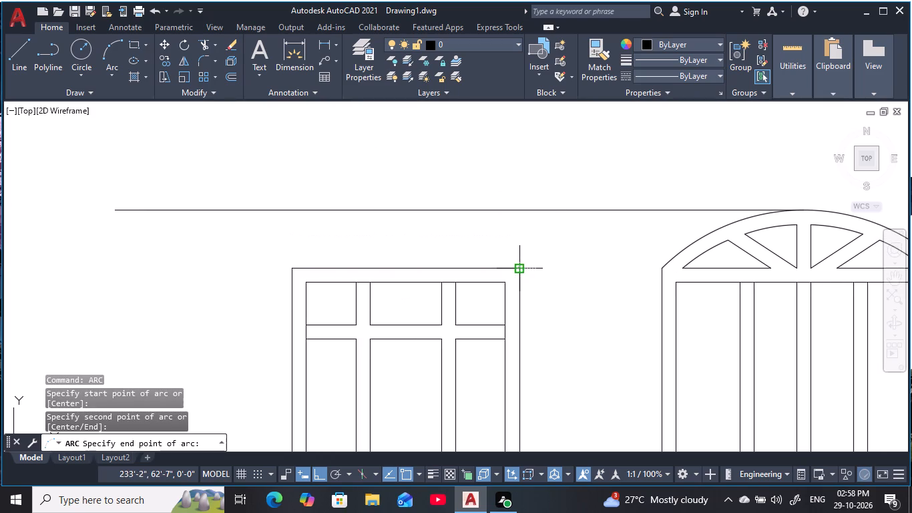
{"action": "key", "text": "F8"}
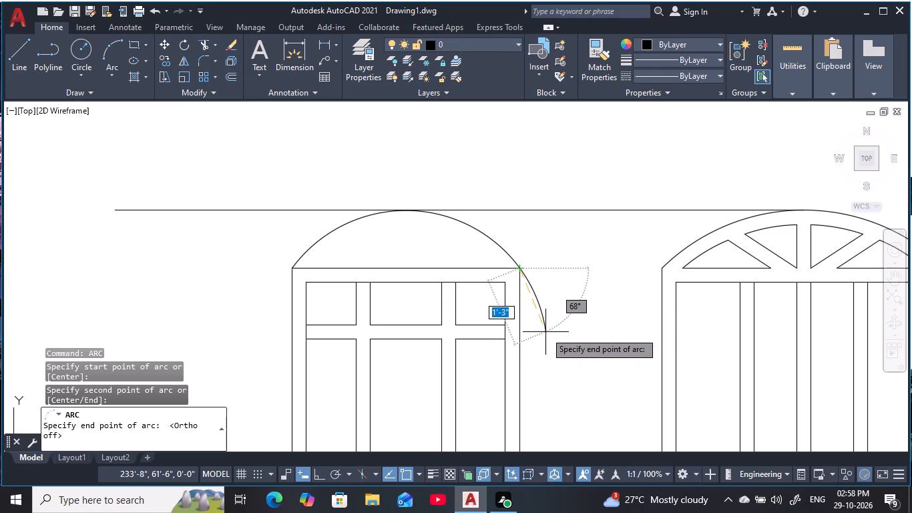
{"action": "scroll", "coordinate": [545, 332], "scroll_direction": "up", "scroll_amount": 1}
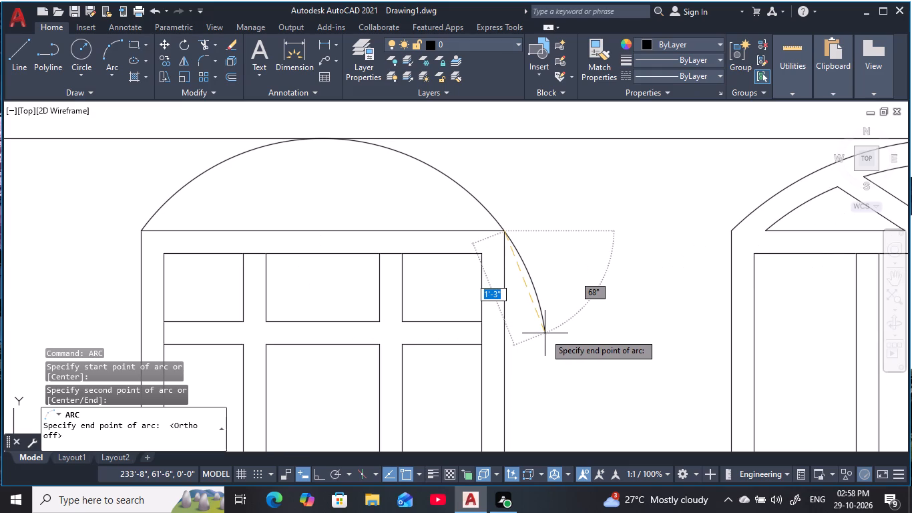
{"action": "left_click", "coordinate": [545, 333]}
{"action": "key", "text": "Escape"}
{"action": "key", "text": "Escape"}
{"action": "key", "text": "Escape"}
Trim the part of the arc that extends past the rectangular frame's upper-right corner.
{"action": "key", "text": "t"}
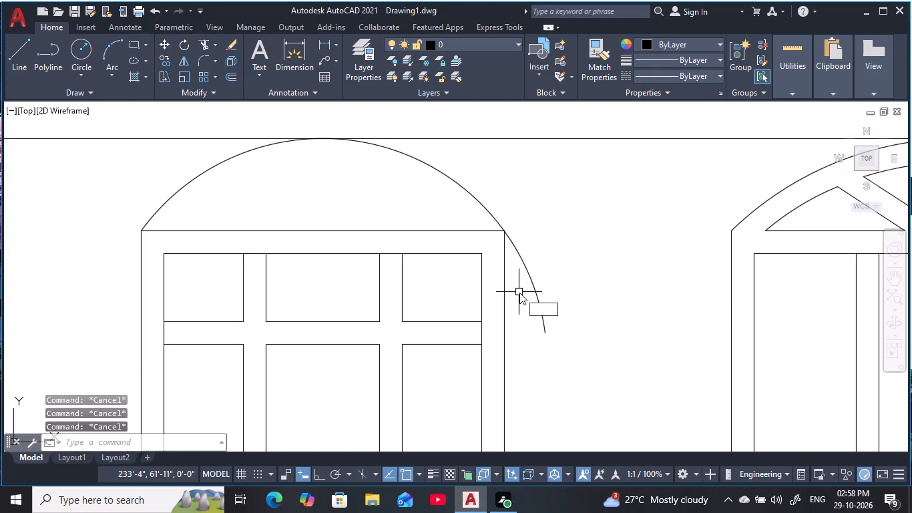
{"action": "type", "text": "r"}
{"action": "key", "text": "space"}
{"action": "left_click", "coordinate": [533, 282]}
{"action": "key", "text": "Escape"}
{"action": "key", "text": "Escape"}
{"action": "key", "text": "Escape"}
Erase the horizontal guide line touching the top of the arc.
{"action": "left_click_drag", "start_coordinate": [557, 198], "coordinate": [554, 190]}
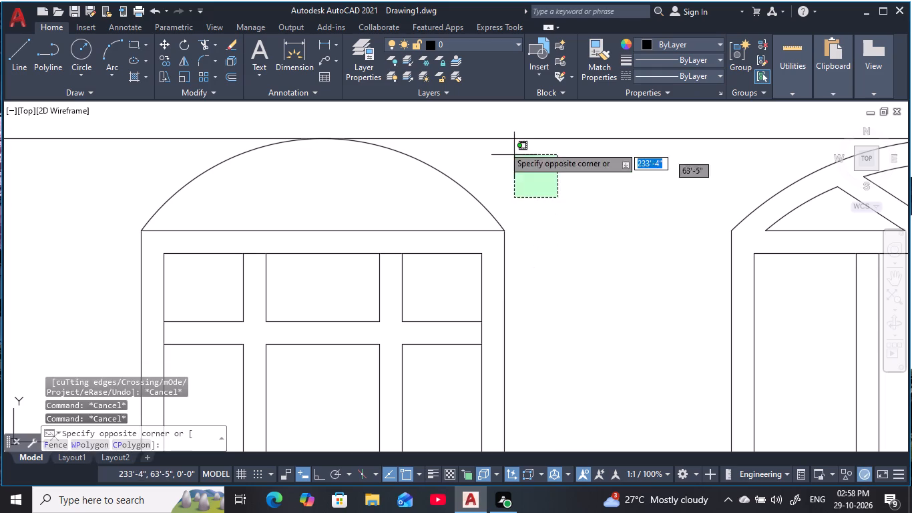
{"action": "left_click", "coordinate": [486, 132]}
{"action": "key", "text": "e"}
{"action": "key", "text": "space"}
{"action": "key", "text": "Escape"}
Offset the new arc 3" inward to form the arched frame's inner edge.
{"action": "middle_click_drag", "start_coordinate": [483, 208], "coordinate": [509, 229]}
{"action": "scroll", "coordinate": [510, 232], "scroll_direction": "down", "scroll_amount": 1}
{"action": "key", "text": "Escape"}
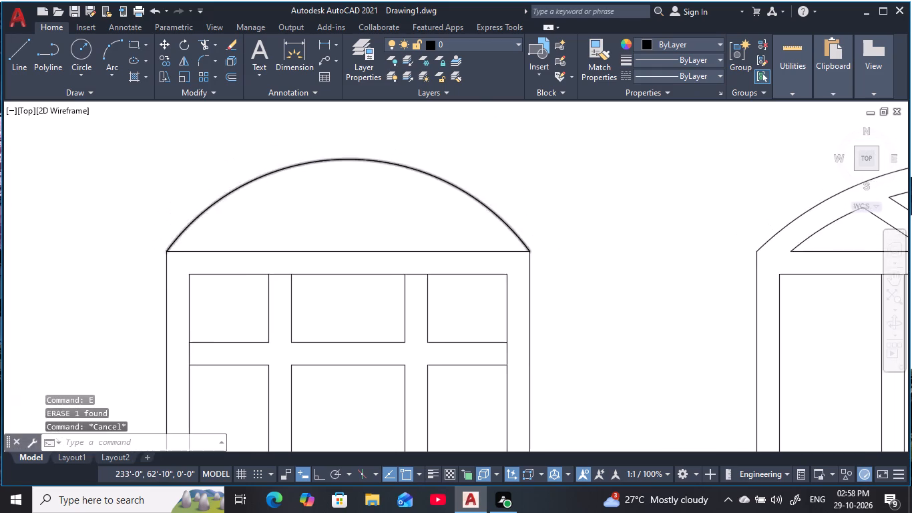
{"action": "key", "text": "Escape"}
{"action": "middle_click_drag", "start_coordinate": [490, 247], "coordinate": [484, 238]}
{"action": "key", "text": "Escape"}
{"action": "key", "text": "Escape"}
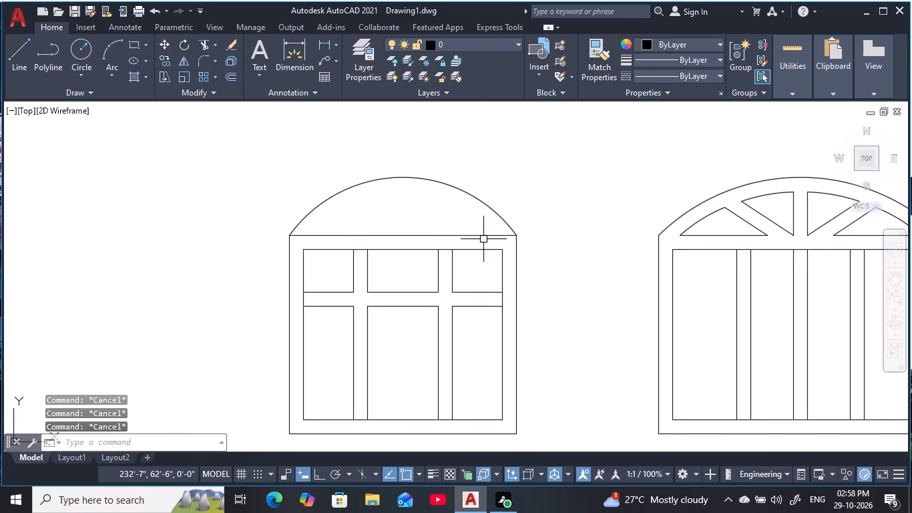
{"action": "type", "text": "o"}
{"action": "key", "text": "space"}
{"action": "type", "text": "3"}
{"action": "key", "text": "space"}
{"action": "left_click", "coordinate": [473, 194]}
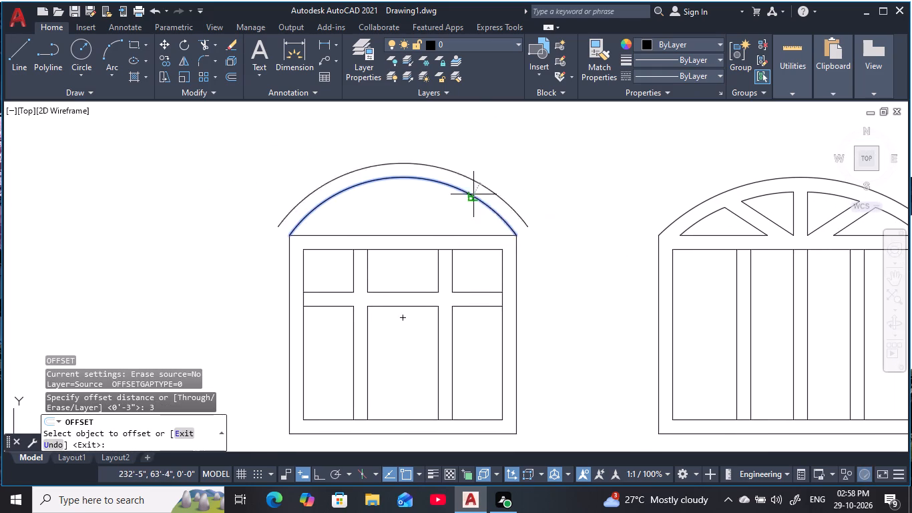
{"action": "left_click", "coordinate": [465, 230]}
{"action": "key", "text": "Escape"}
{"action": "key", "text": "Escape"}
{"action": "key", "text": "Escape"}
{"action": "key", "text": "Escape"}
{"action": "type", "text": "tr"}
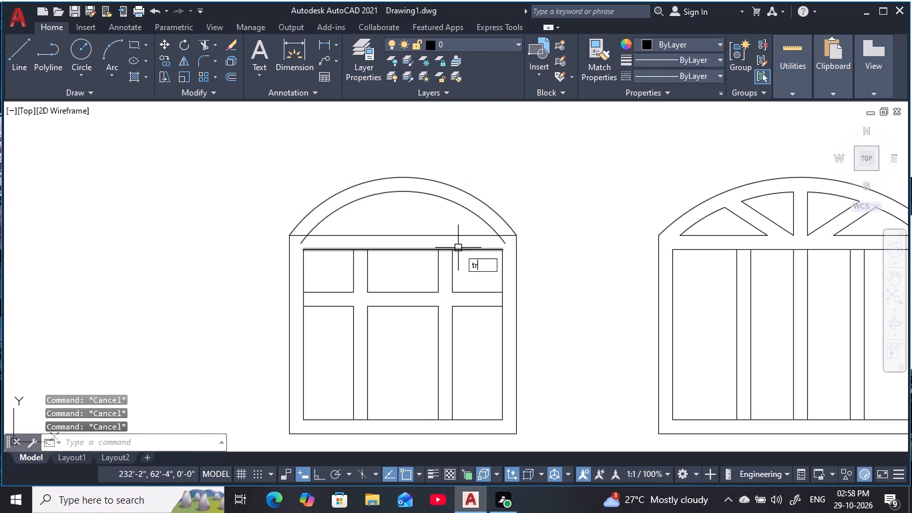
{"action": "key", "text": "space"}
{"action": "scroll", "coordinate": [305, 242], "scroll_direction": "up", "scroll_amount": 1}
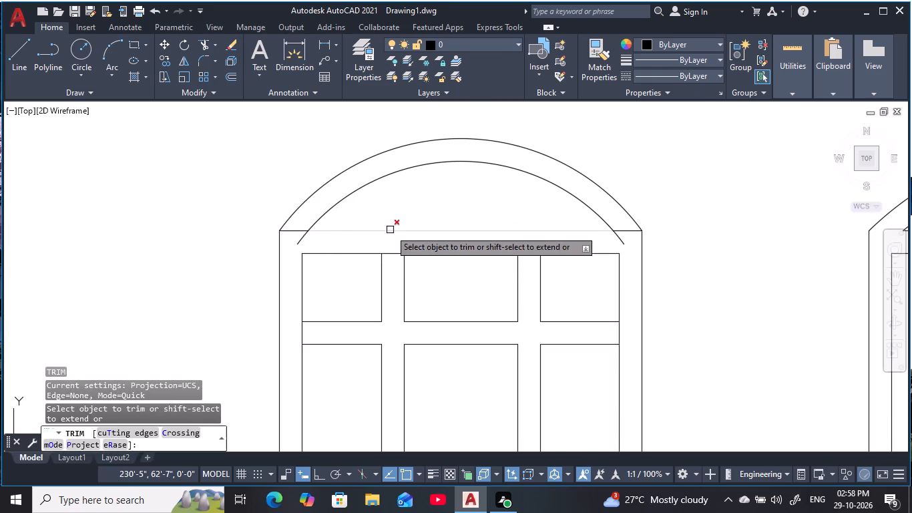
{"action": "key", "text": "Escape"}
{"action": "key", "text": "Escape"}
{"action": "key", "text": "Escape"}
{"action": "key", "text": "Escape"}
Extend the inner frame's left and right vertical lines up to the inner arc.
{"action": "key", "text": "e"}
{"action": "key", "text": "x"}
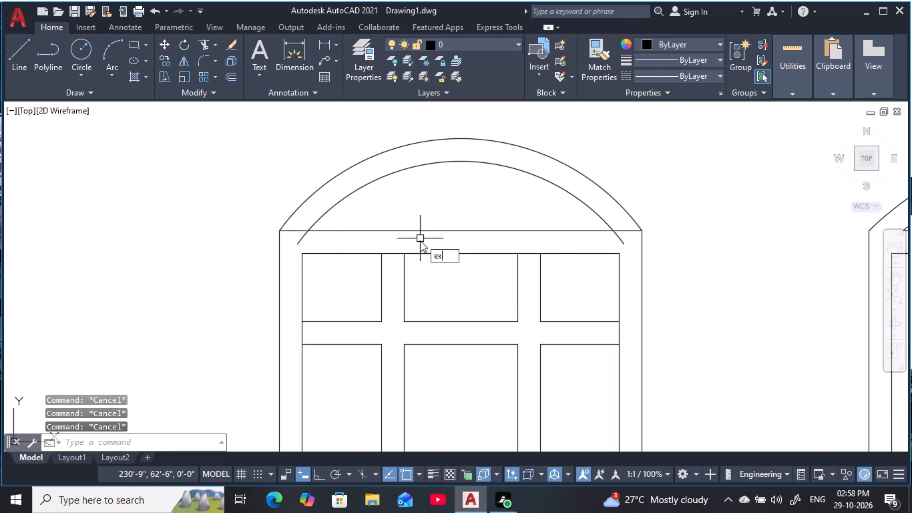
{"action": "key", "text": "space"}
{"action": "left_click", "coordinate": [301, 270]}
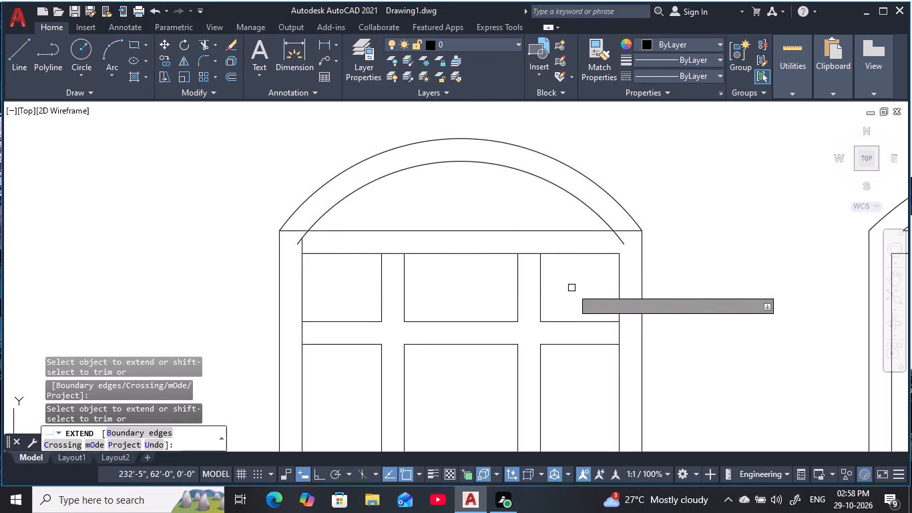
{"action": "left_click", "coordinate": [618, 281]}
{"action": "key", "text": "Escape"}
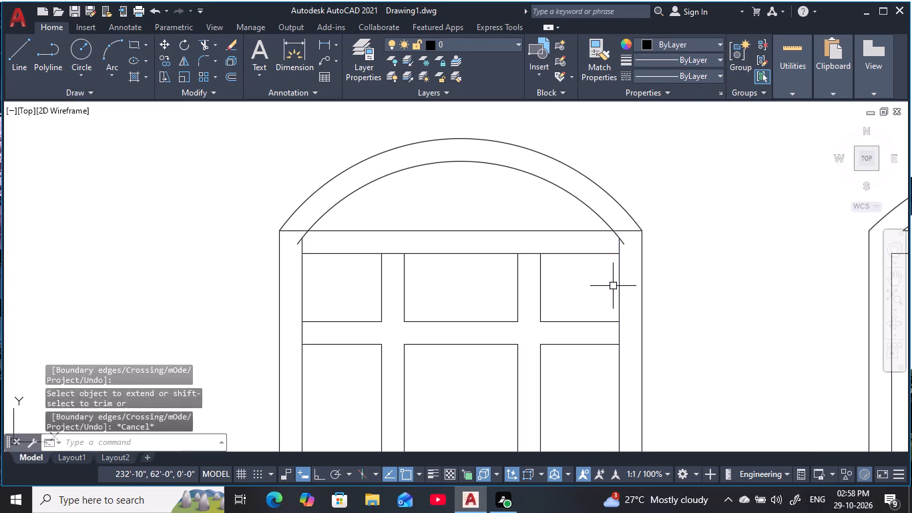
{"action": "key", "text": "Escape"}
{"action": "key", "text": "Escape"}
{"action": "key", "text": "Escape"}
{"action": "key", "text": "Escape"}
Trim both ends of the inner arc that overshoot the inner frame's vertical lines.
{"action": "key", "text": "t"}
{"action": "key", "text": "r"}
{"action": "key", "text": "space"}
{"action": "scroll", "coordinate": [308, 242], "scroll_direction": "up", "scroll_amount": 2}
{"action": "left_click", "coordinate": [279, 246]}
{"action": "scroll", "coordinate": [443, 240], "scroll_direction": "down", "scroll_amount": 1}
{"action": "middle_click_drag", "start_coordinate": [443, 240], "coordinate": [343, 242]}
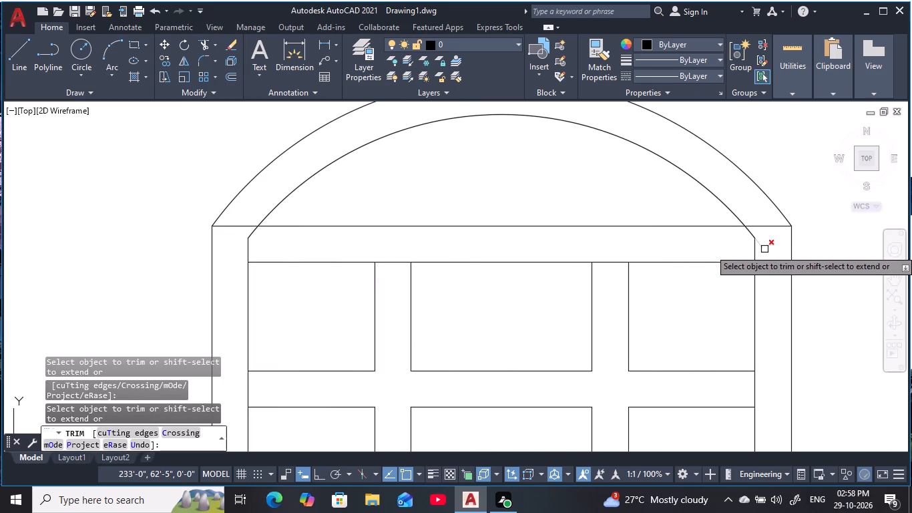
{"action": "left_click", "coordinate": [763, 249]}
Trim the horizontal line at the arch base between the outer frame and the inner arc on both sides.
{"action": "scroll", "coordinate": [696, 251], "scroll_direction": "down", "scroll_amount": 1}
{"action": "middle_click_drag", "start_coordinate": [697, 250], "coordinate": [666, 252]}
{"action": "scroll", "coordinate": [697, 250], "scroll_direction": "down", "scroll_amount": 1}
{"action": "scroll", "coordinate": [575, 256], "scroll_direction": "up", "scroll_amount": 2}
{"action": "middle_click_drag", "start_coordinate": [551, 254], "coordinate": [559, 259]}
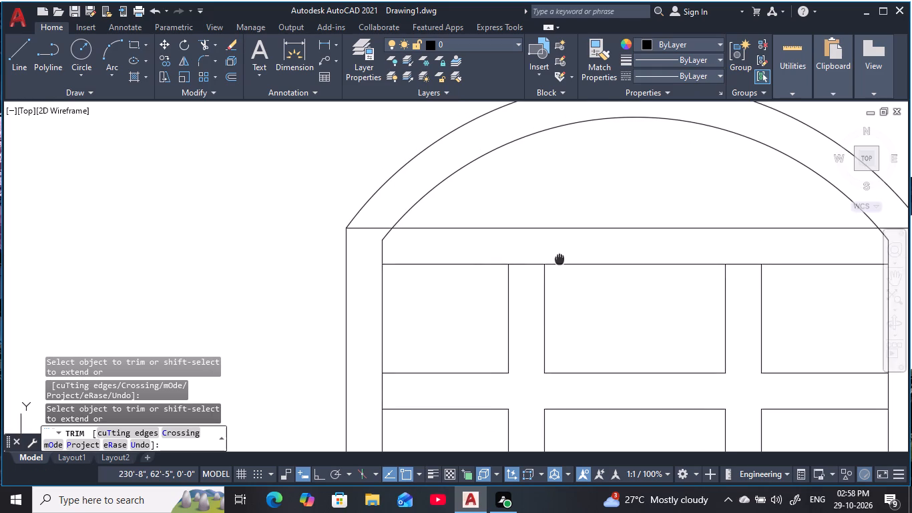
{"action": "middle_click_drag", "start_coordinate": [559, 259], "coordinate": [559, 260]}
{"action": "scroll", "coordinate": [483, 262], "scroll_direction": "down", "scroll_amount": 2}
{"action": "middle_click", "coordinate": [468, 259]}
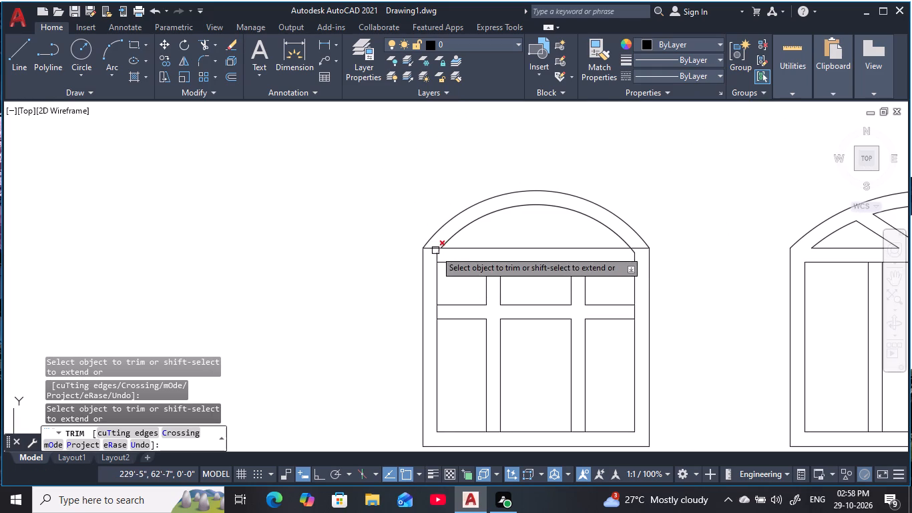
{"action": "left_click", "coordinate": [430, 248]}
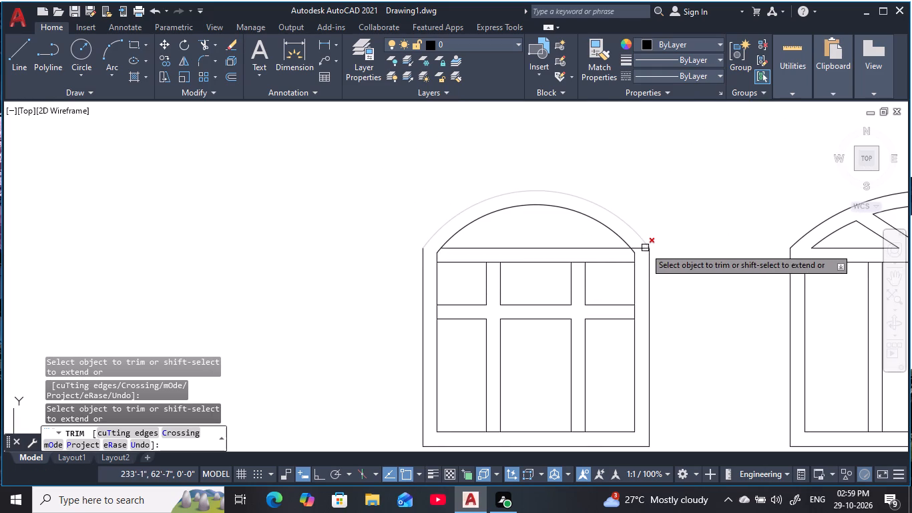
{"action": "left_click", "coordinate": [642, 251]}
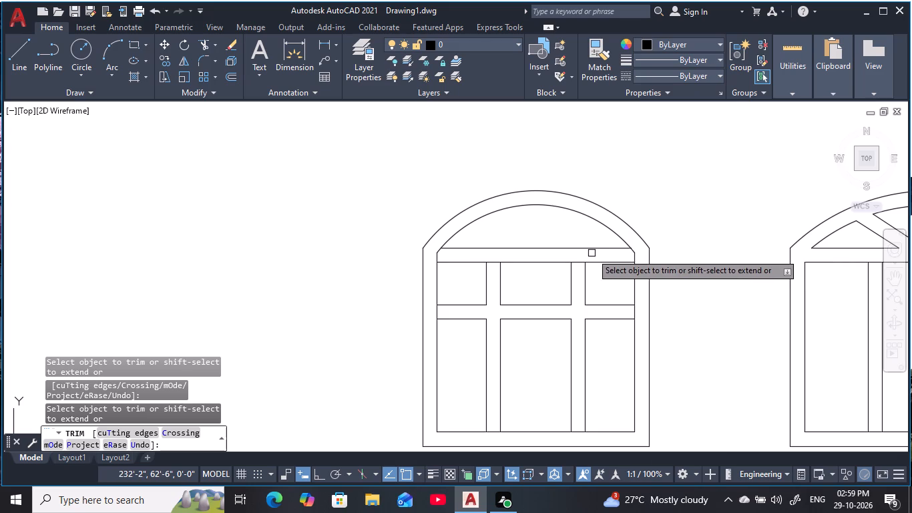
{"action": "scroll", "coordinate": [604, 257], "scroll_direction": "down", "scroll_amount": 1}
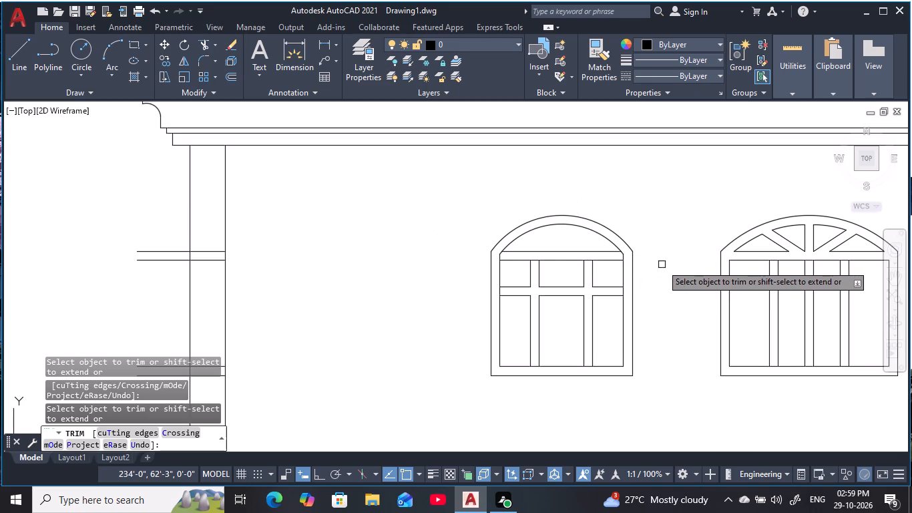
{"action": "scroll", "coordinate": [599, 256], "scroll_direction": "up", "scroll_amount": 3}
{"action": "middle_click_drag", "start_coordinate": [587, 255], "coordinate": [590, 263]}
{"action": "key", "text": "Escape"}
{"action": "key", "text": "Escape"}
{"action": "key", "text": "Escape"}
{"action": "key", "text": "Escape"}
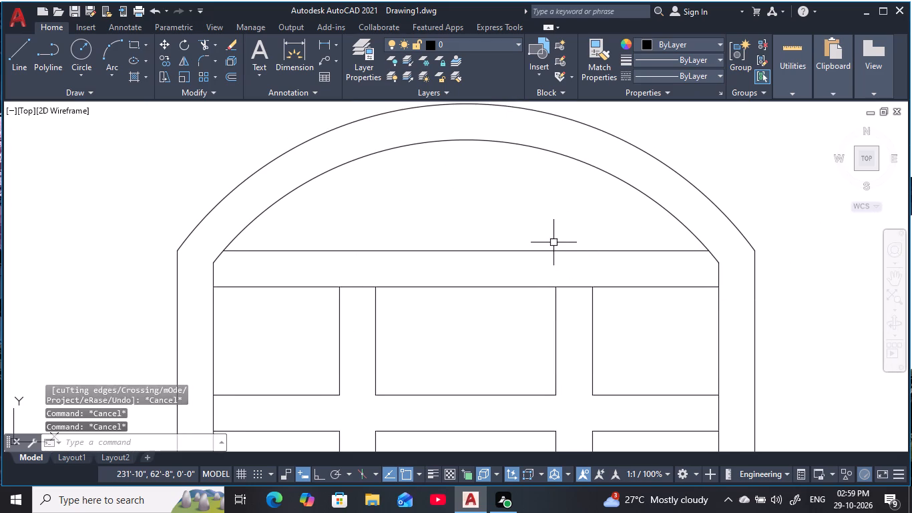
{"action": "key", "text": "Escape"}
Draw a vertical line about 9" long from the midpoint of the arch's base line up to the inner arc.
{"action": "middle_click_drag", "start_coordinate": [553, 242], "coordinate": [555, 249]}
{"action": "key", "text": "l"}
{"action": "key", "text": "space"}
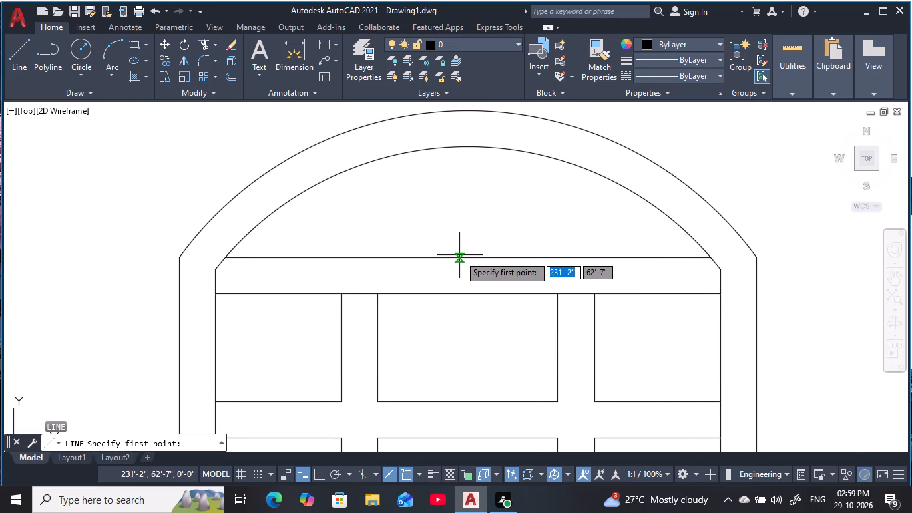
{"action": "left_click", "coordinate": [467, 258]}
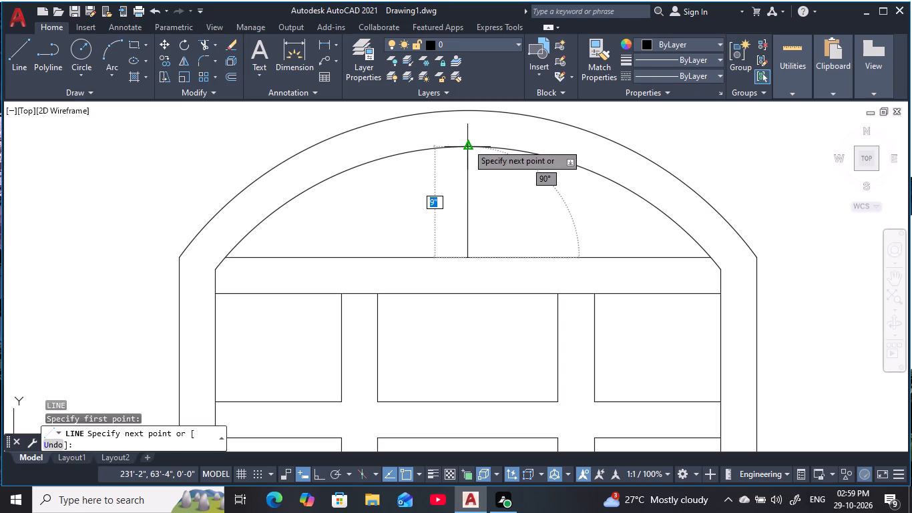
{"action": "key", "text": "F8"}
{"action": "left_click", "coordinate": [467, 148]}
{"action": "key", "text": "Escape"}
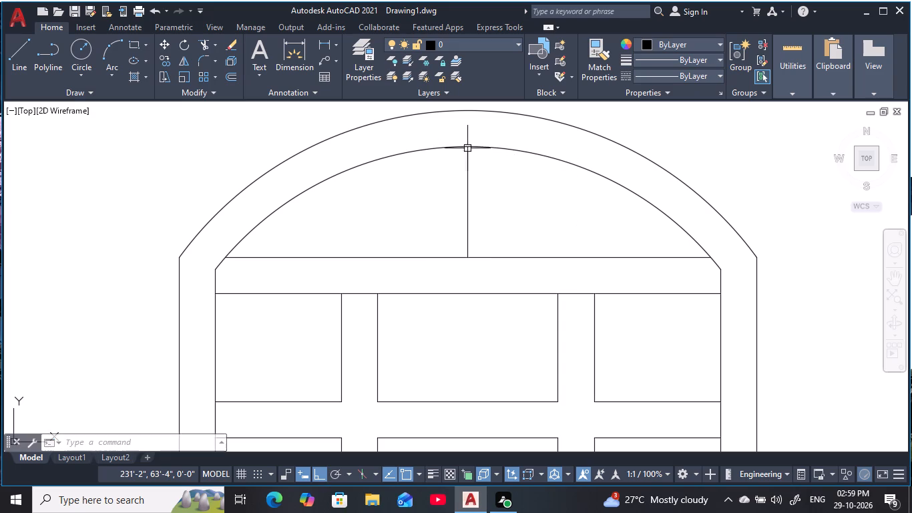
{"action": "key", "text": "Escape"}
{"action": "key", "text": "Escape"}
{"action": "key", "text": "Escape"}
{"action": "key", "text": "Escape"}
Offset the vertical centre line 1.5" to both the left and the right.
{"action": "type", "text": "o 1"}
{"action": "type", "text": ".5"}
{"action": "key", "text": "space"}
{"action": "left_click", "coordinate": [465, 219]}
{"action": "left_click", "coordinate": [396, 226]}
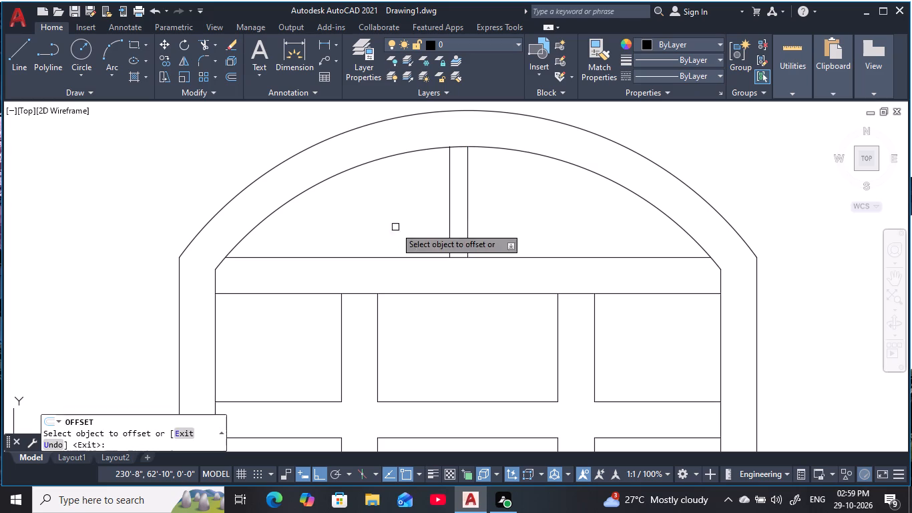
{"action": "left_click", "coordinate": [467, 210]}
{"action": "left_click", "coordinate": [523, 226]}
{"action": "key", "text": "Escape"}
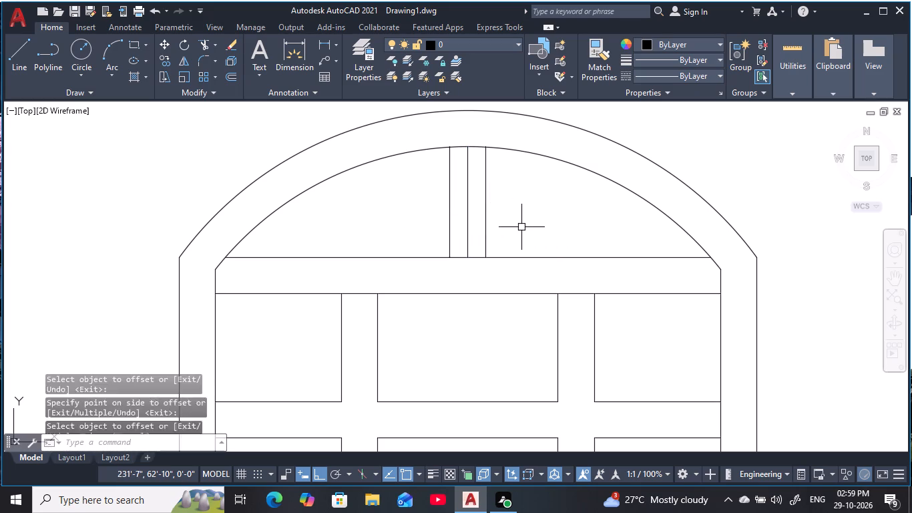
{"action": "key", "text": "Escape"}
{"action": "key", "text": "Escape"}
{"action": "key", "text": "Escape"}
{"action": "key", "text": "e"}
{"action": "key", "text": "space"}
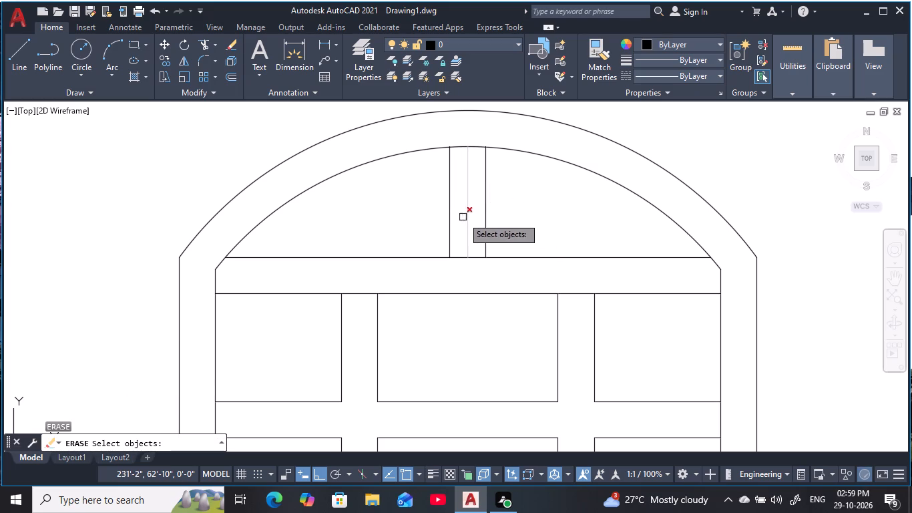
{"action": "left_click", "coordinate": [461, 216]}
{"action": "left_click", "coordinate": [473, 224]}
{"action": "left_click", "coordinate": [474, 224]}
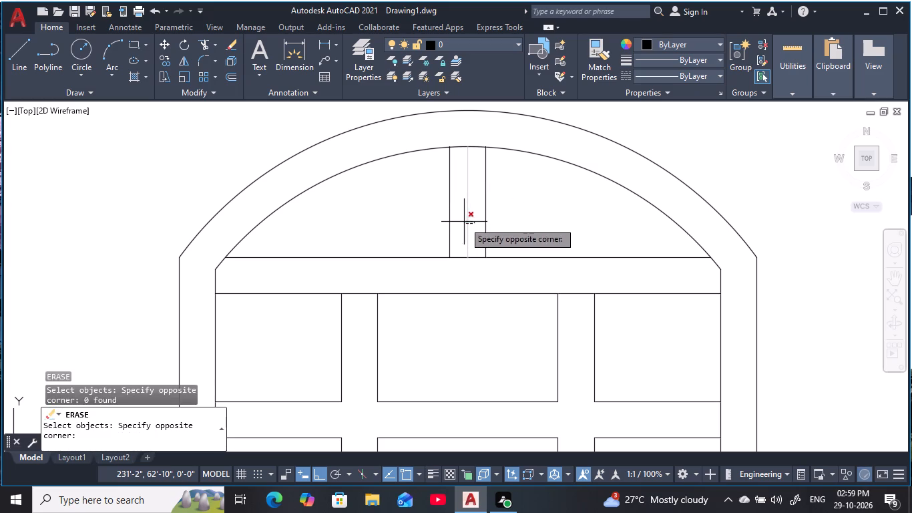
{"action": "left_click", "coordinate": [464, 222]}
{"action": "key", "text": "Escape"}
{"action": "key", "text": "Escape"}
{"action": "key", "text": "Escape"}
Erase the original centre line between the two offset lines of the arch's vertical bar.
{"action": "left_click", "coordinate": [478, 222]}
{"action": "left_click", "coordinate": [460, 219]}
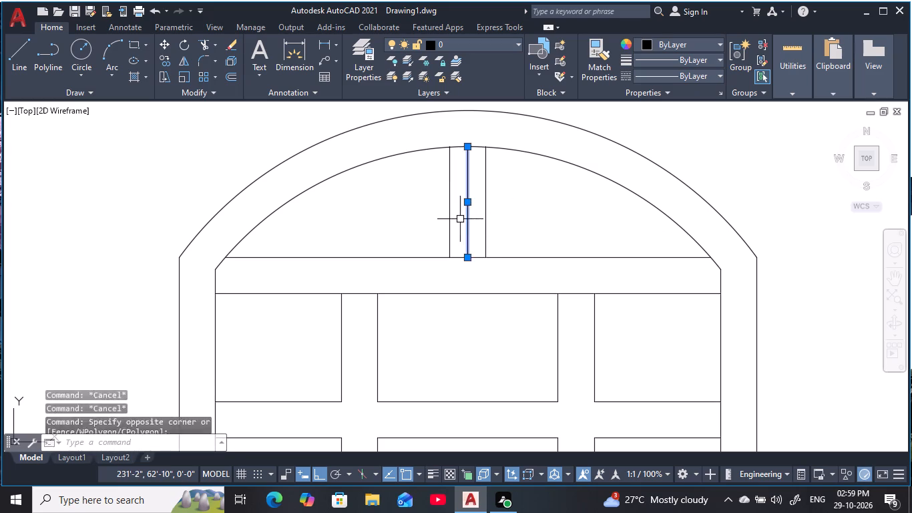
{"action": "key", "text": "space"}
{"action": "key", "text": "Escape"}
{"action": "key", "text": "Escape"}
{"action": "key", "text": "Escape"}
{"action": "key", "text": "Escape"}
{"action": "key", "text": "Escape"}
{"action": "key", "text": "Escape"}
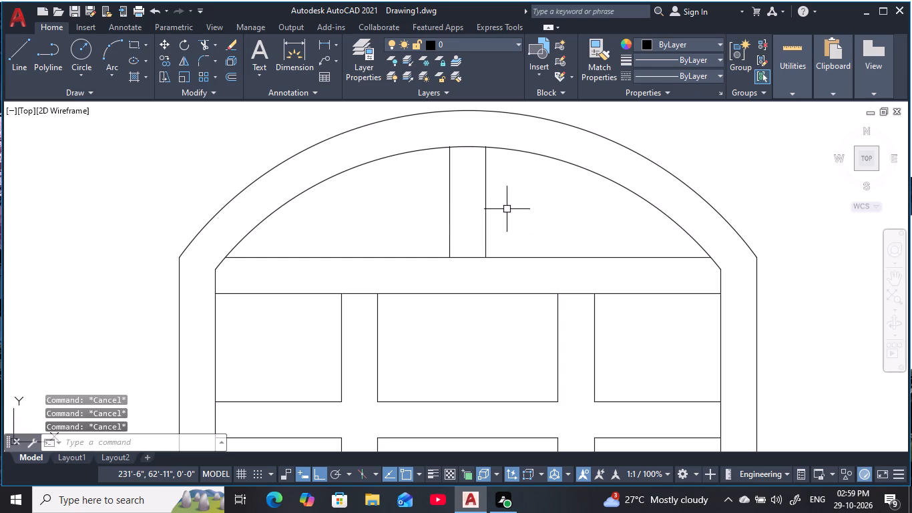
Draw a diagonal line about 11" long at about 138° from the central bar's lower-left corner to the inner arc.
{"action": "type", "text": "l"}
{"action": "key", "text": "space"}
{"action": "left_click", "coordinate": [448, 256]}
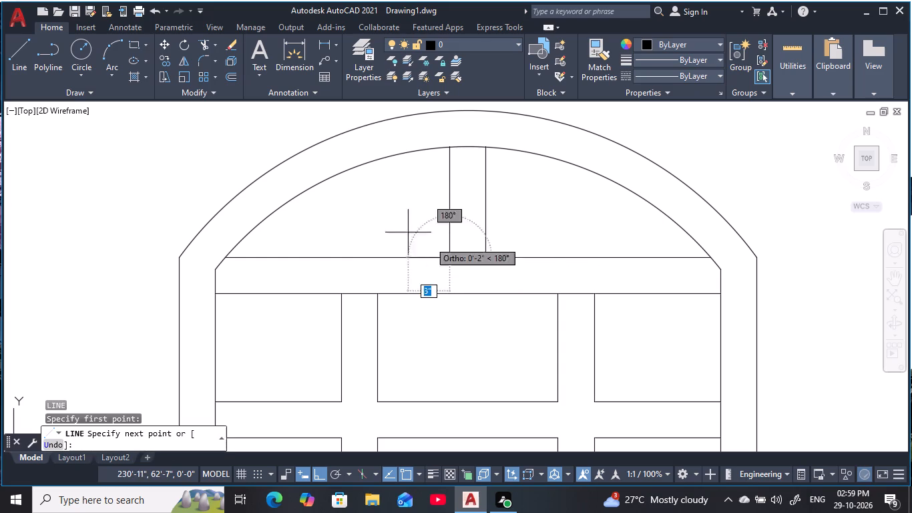
{"action": "key", "text": "F8"}
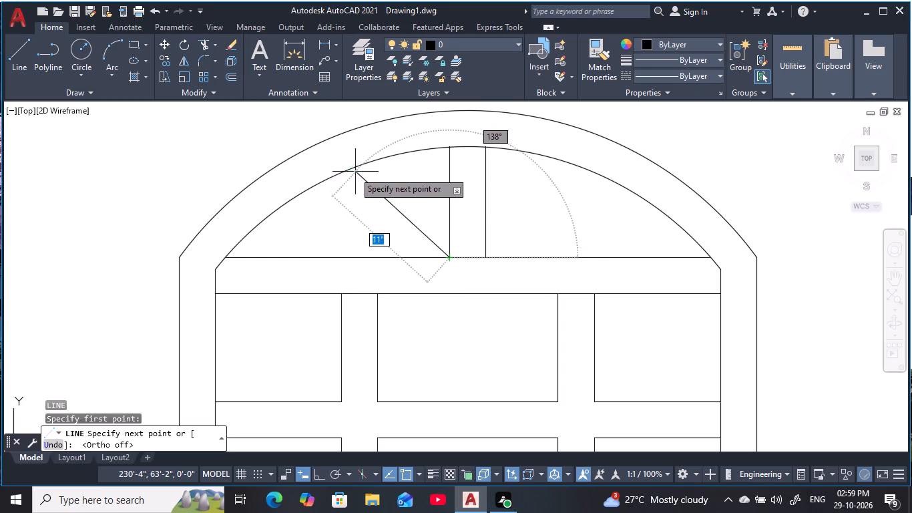
{"action": "left_click", "coordinate": [356, 172]}
{"action": "key", "text": "Escape"}
{"action": "key", "text": "Escape"}
{"action": "key", "text": "Escape"}
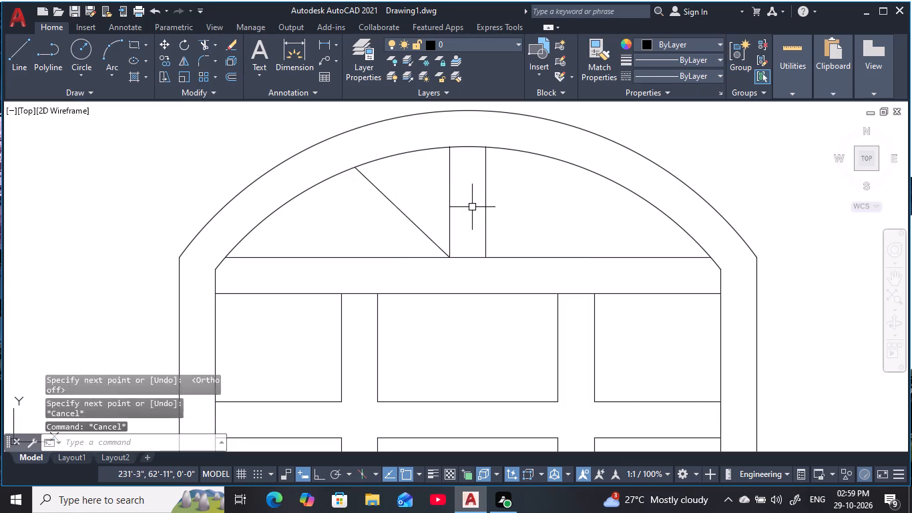
{"action": "key", "text": "Escape"}
{"action": "key", "text": "Escape"}
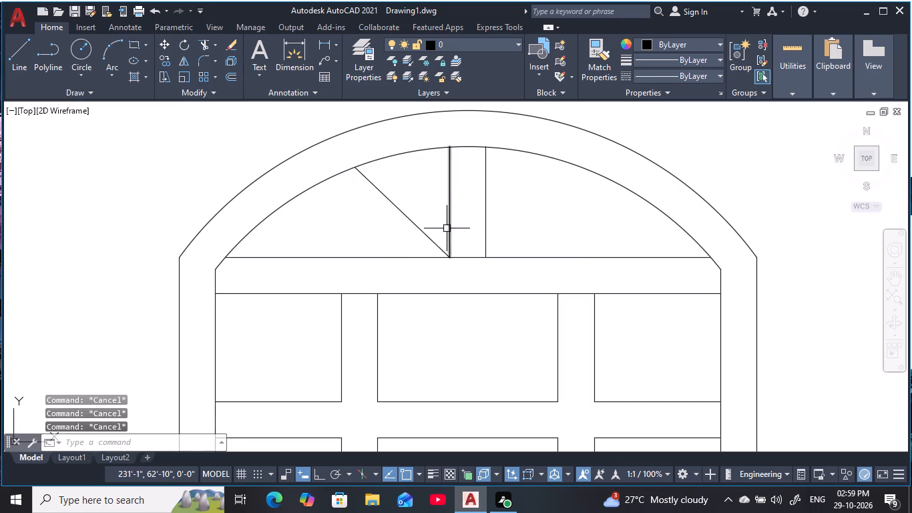
{"action": "key", "text": "Escape"}
{"action": "key", "text": "Escape"}
{"action": "key", "text": "Escape"}
Offset the diagonal line 3" toward the lower left to form a slanted bar.
{"action": "type", "text": "o 3"}
{"action": "key", "text": "space"}
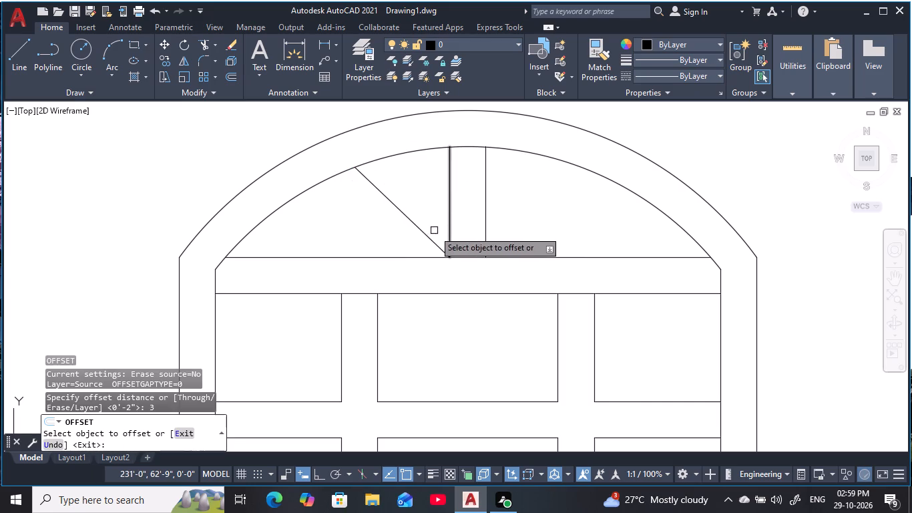
{"action": "left_click", "coordinate": [421, 233]}
{"action": "left_click", "coordinate": [343, 252]}
{"action": "key", "text": "Escape"}
{"action": "key", "text": "Escape"}
{"action": "key", "text": "Escape"}
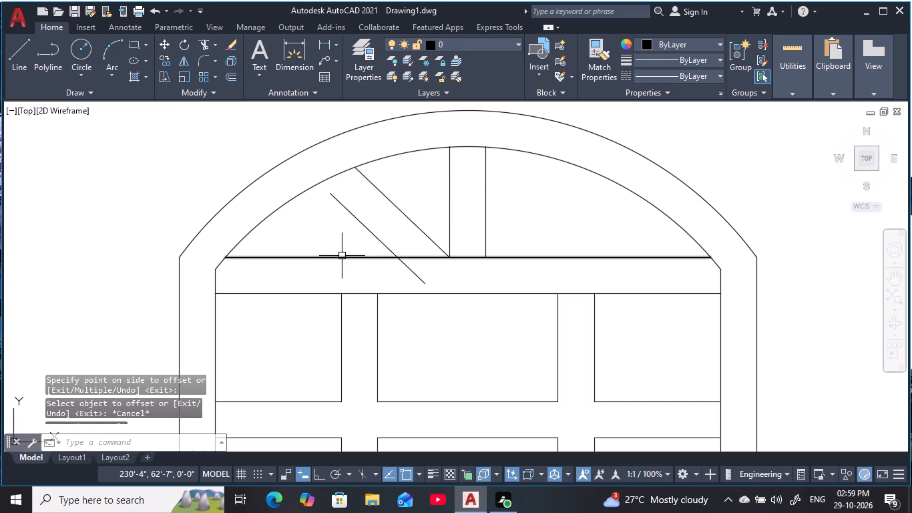
Extend the upper end of the offset diagonal line to the inner arc.
{"action": "type", "text": "ex"}
{"action": "key", "text": "space"}
{"action": "left_click", "coordinate": [367, 230]}
{"action": "key", "text": "Escape"}
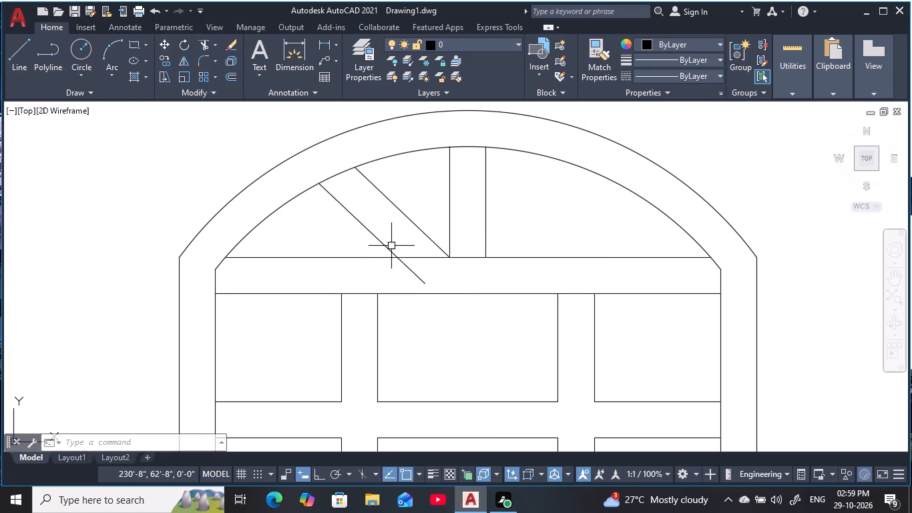
{"action": "key", "text": "Escape"}
{"action": "key", "text": "Escape"}
{"action": "key", "text": "Escape"}
Trim the lower end of the offset diagonal line below the arch's base line.
{"action": "type", "text": "tr"}
{"action": "key", "text": "space"}
{"action": "left_click", "coordinate": [415, 277]}
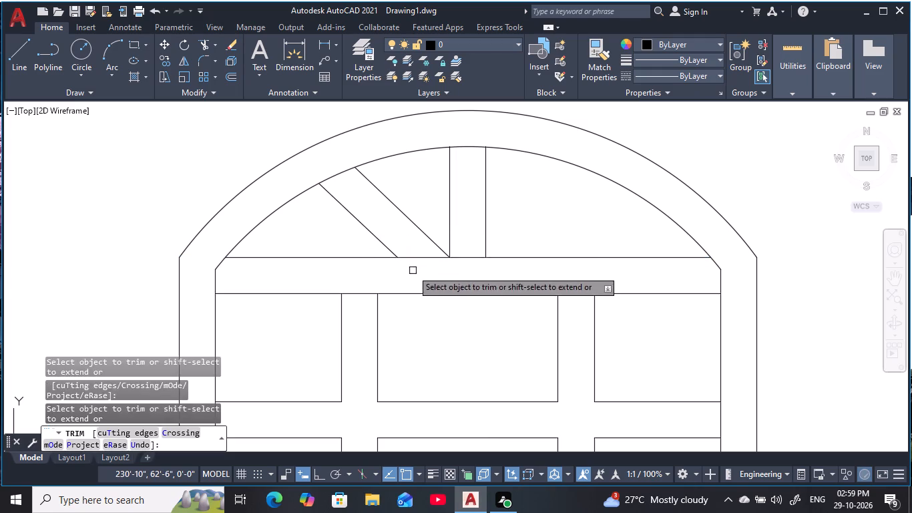
{"action": "key", "text": "Escape"}
{"action": "key", "text": "Escape"}
Mirror the diagonal line meeting the central bar's lower-left corner about the central bar's vertical centreline, keeping the source line.
{"action": "middle_click", "coordinate": [403, 233]}
{"action": "key", "text": "Escape"}
{"action": "key", "text": "Escape"}
{"action": "type", "text": "mi"}
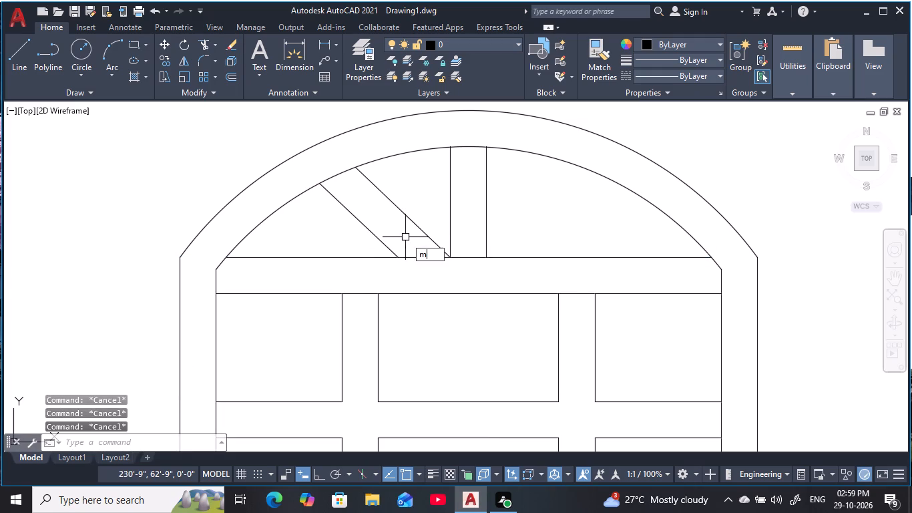
{"action": "key", "text": "space"}
{"action": "left_click", "coordinate": [419, 230]}
{"action": "key", "text": "space"}
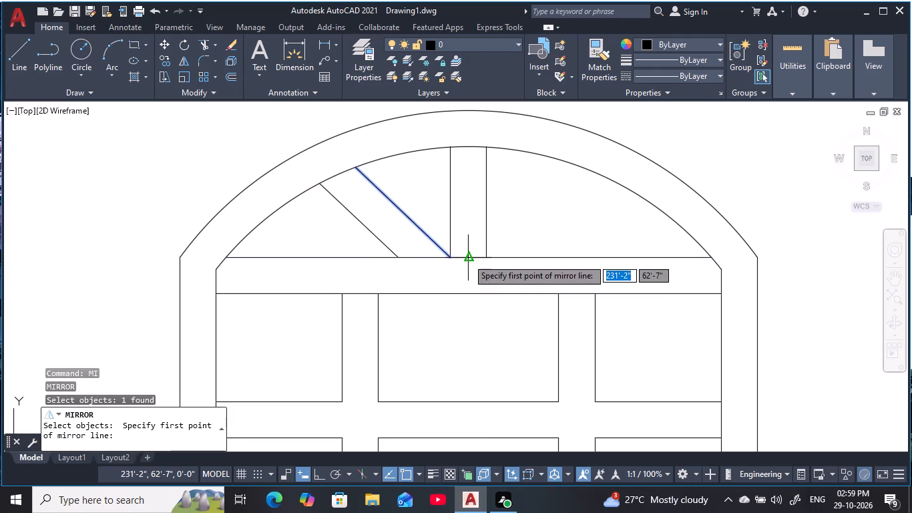
{"action": "left_click", "coordinate": [467, 259]}
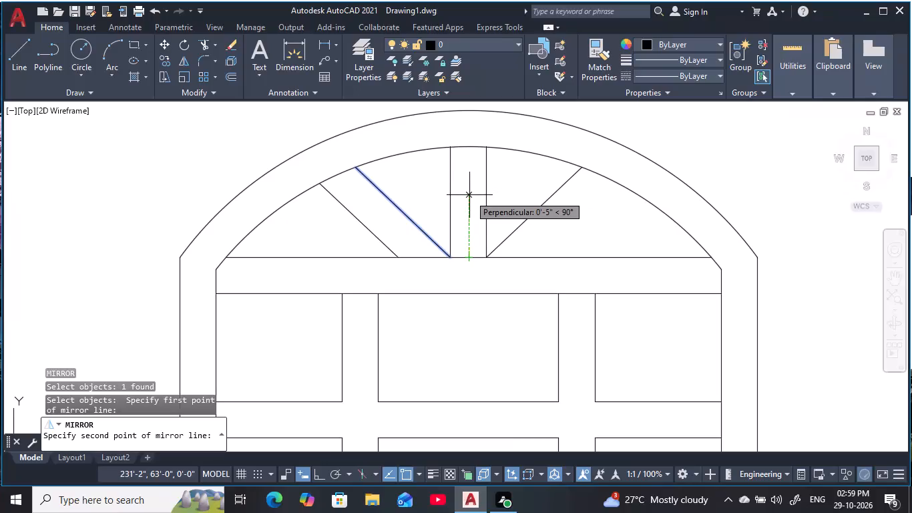
{"action": "key", "text": "F8"}
{"action": "left_click", "coordinate": [469, 195]}
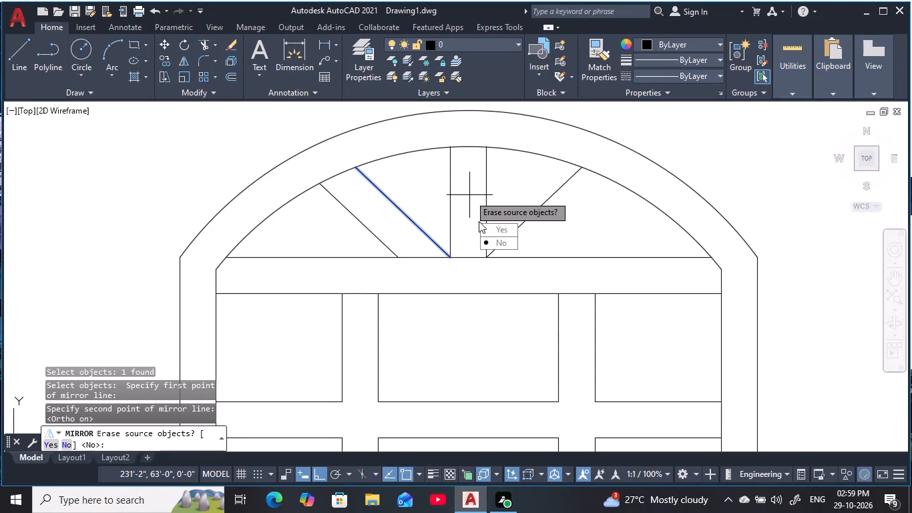
{"action": "key", "text": "space"}
{"action": "key", "text": "Escape"}
{"action": "key", "text": "Escape"}
{"action": "key", "text": "Escape"}
{"action": "key", "text": "Escape"}
Offset the mirrored diagonal line 3" toward the lower right to form the second slanted bar.
{"action": "key", "text": "o"}
{"action": "key", "text": "space"}
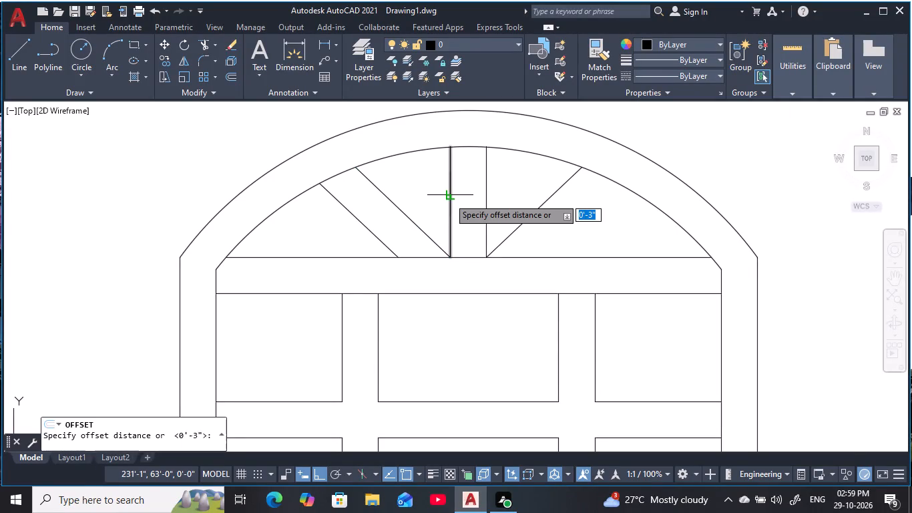
{"action": "type", "text": "3"}
{"action": "key", "text": "space"}
{"action": "left_click", "coordinate": [543, 209]}
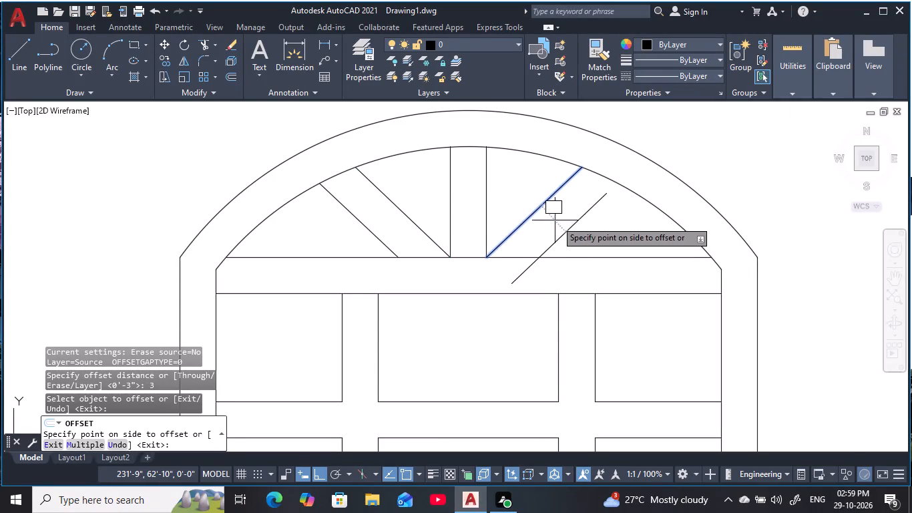
{"action": "left_click", "coordinate": [594, 228]}
{"action": "key", "text": "Escape"}
{"action": "key", "text": "Escape"}
{"action": "key", "text": "Escape"}
Extend the upper end of the new offset diagonal line to the inner arc.
{"action": "type", "text": "ex"}
{"action": "key", "text": "space"}
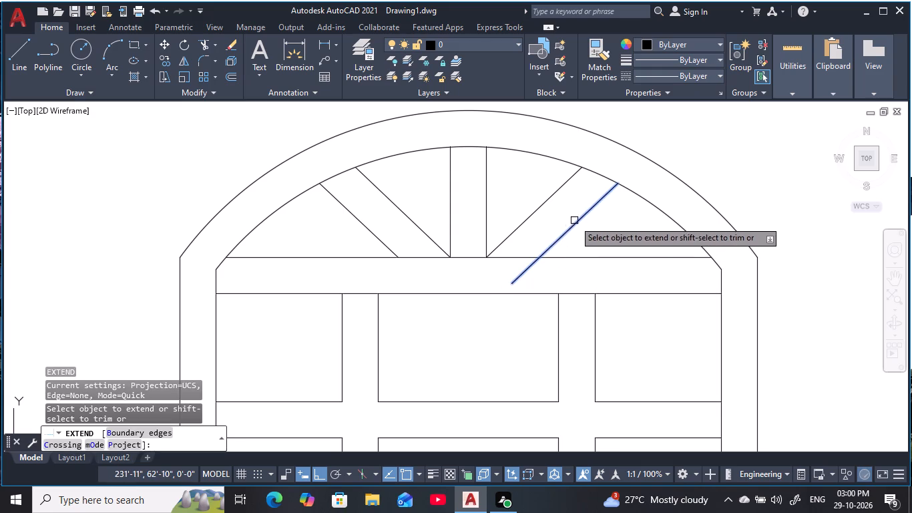
{"action": "left_click", "coordinate": [576, 220]}
{"action": "key", "text": "Escape"}
{"action": "key", "text": "Escape"}
{"action": "key", "text": "Escape"}
Trim the lower end of the right-hand offset diagonal line below the arch's base line.
{"action": "type", "text": "tr"}
{"action": "key", "text": "space"}
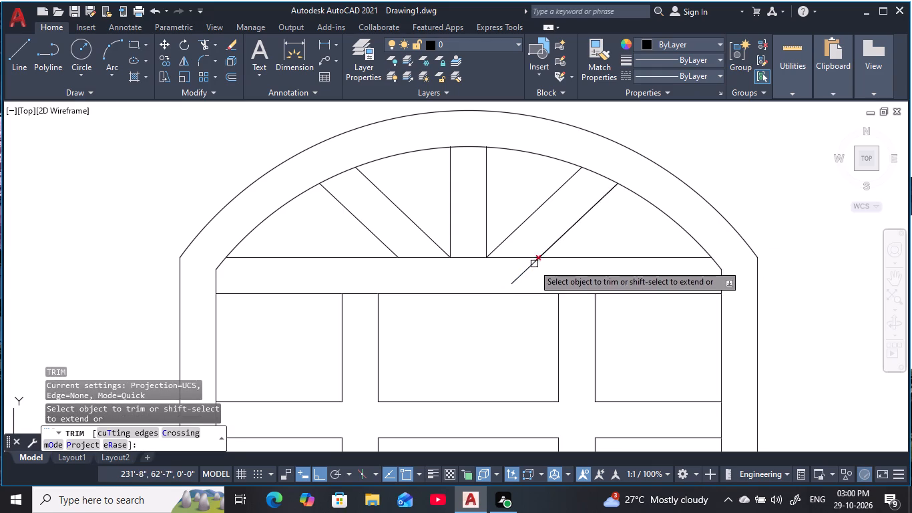
{"action": "left_click", "coordinate": [527, 267]}
{"action": "scroll", "coordinate": [532, 252], "scroll_direction": "down", "scroll_amount": 3}
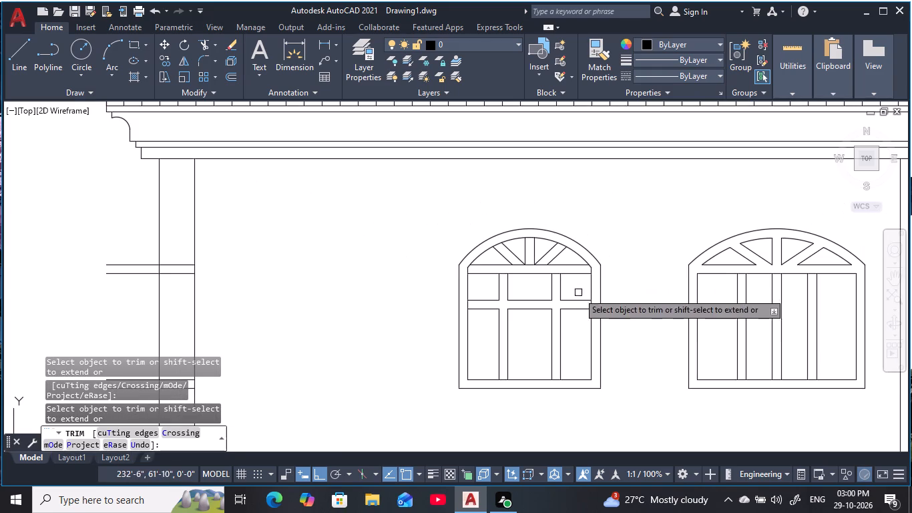
{"action": "scroll", "coordinate": [618, 313], "scroll_direction": "down", "scroll_amount": 1}
{"action": "middle_click_drag", "start_coordinate": [622, 313], "coordinate": [673, 300]}
{"action": "key", "text": "Escape"}
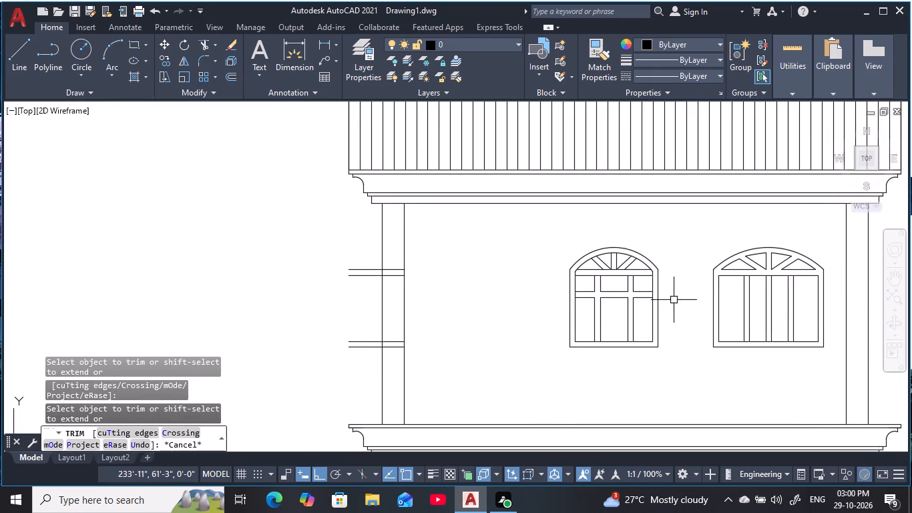
{"action": "key", "text": "Escape"}
{"action": "key", "text": "Escape"}
{"action": "scroll", "coordinate": [675, 282], "scroll_direction": "up", "scroll_amount": 2}
{"action": "middle_click_drag", "start_coordinate": [675, 282], "coordinate": [602, 241]}
{"action": "scroll", "coordinate": [602, 241], "scroll_direction": "down", "scroll_amount": 1}
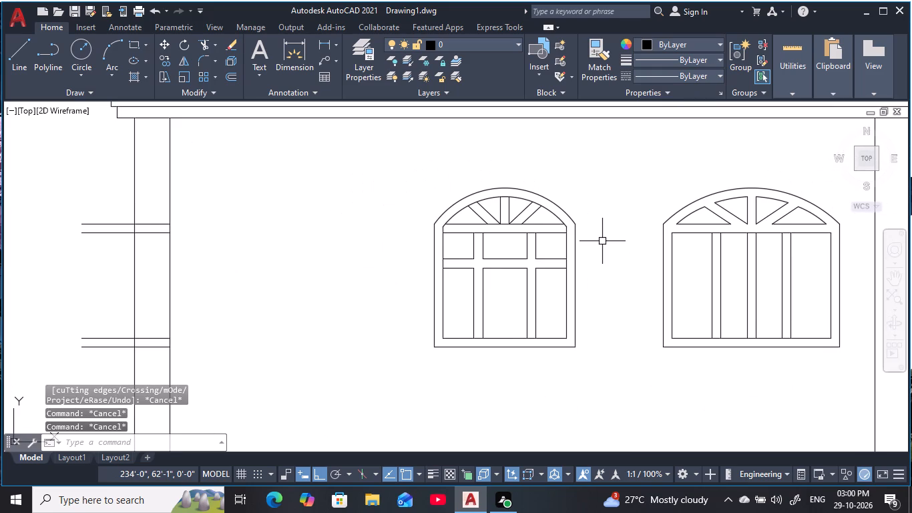
{"action": "middle_click", "coordinate": [603, 242]}
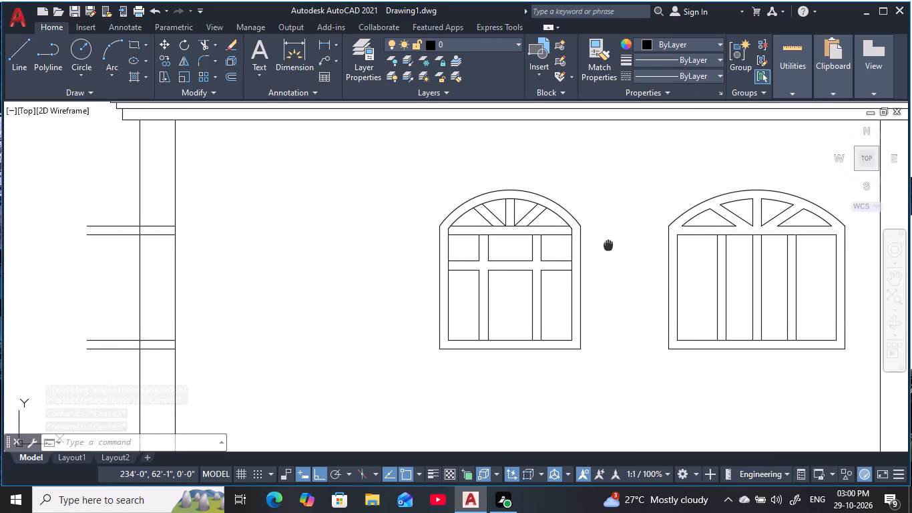
Extend the broken edge lines of the narrower window's horizontal bar across both vertical bars.
{"action": "type", "text": "ex"}
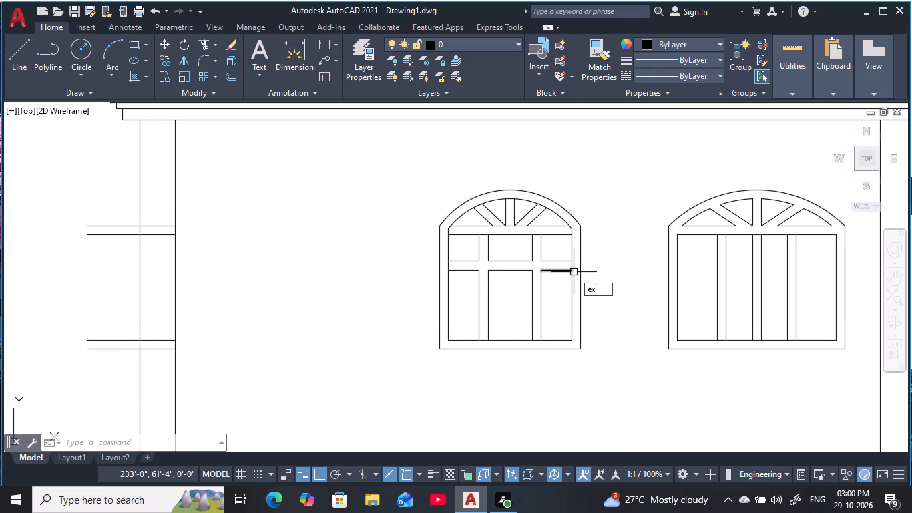
{"action": "key", "text": "space"}
{"action": "left_click", "coordinate": [550, 262]}
{"action": "left_click", "coordinate": [467, 261]}
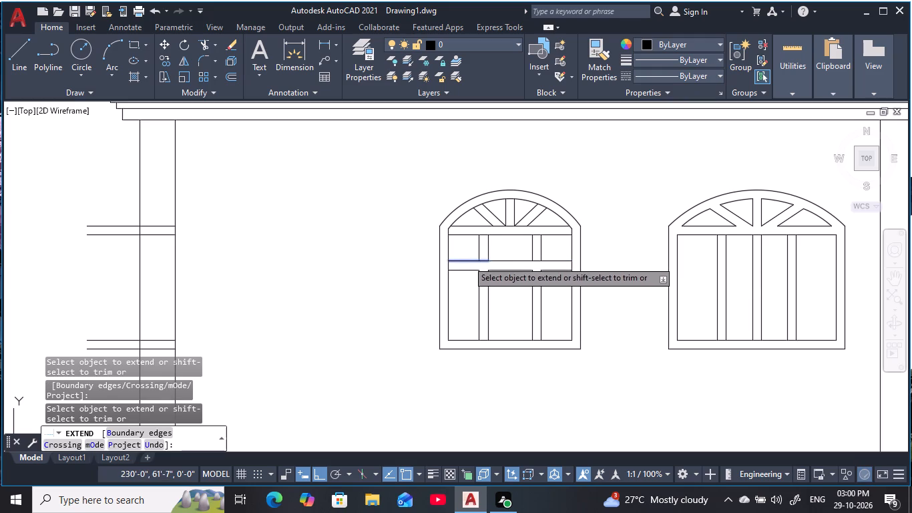
{"action": "left_click", "coordinate": [472, 269]}
{"action": "left_click", "coordinate": [522, 269]}
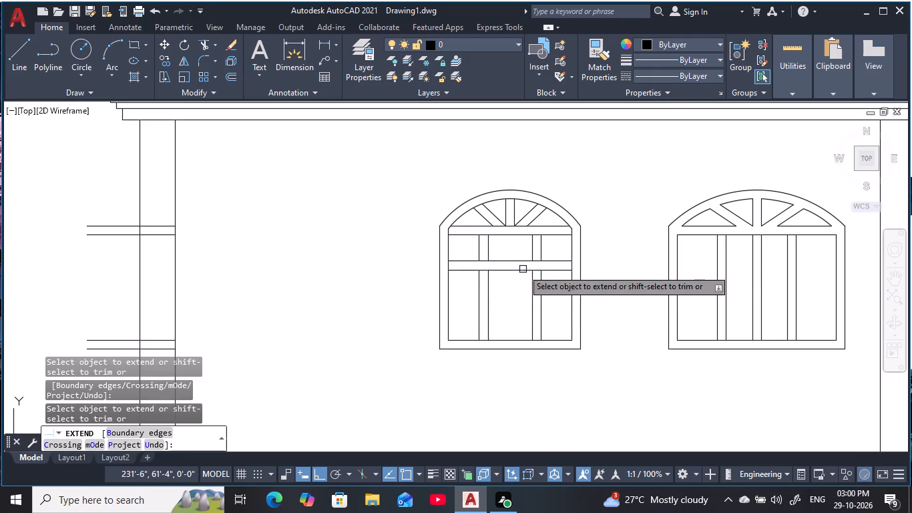
Extend the upper edge lines of both vertical bars down through the horizontal bar in the narrower window.
{"action": "scroll", "coordinate": [545, 289], "scroll_direction": "down", "scroll_amount": 1}
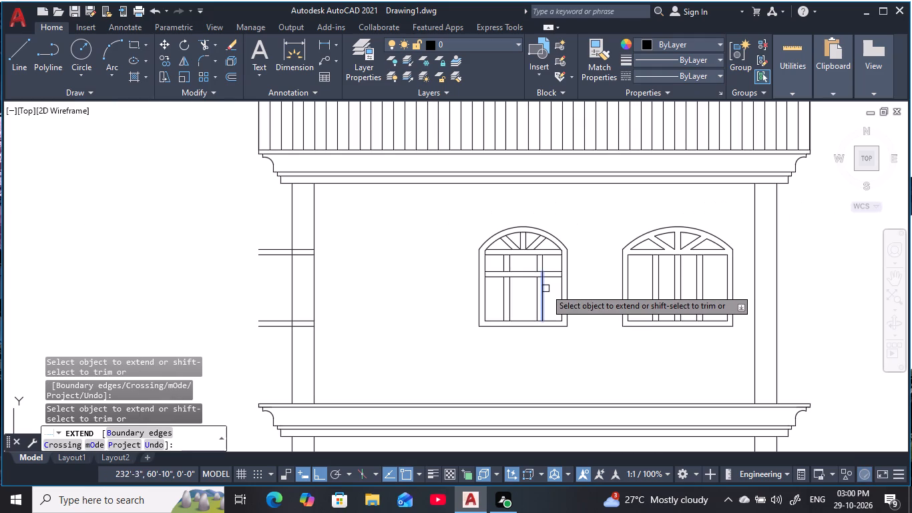
{"action": "scroll", "coordinate": [549, 288], "scroll_direction": "up", "scroll_amount": 2}
{"action": "left_click", "coordinate": [447, 241]}
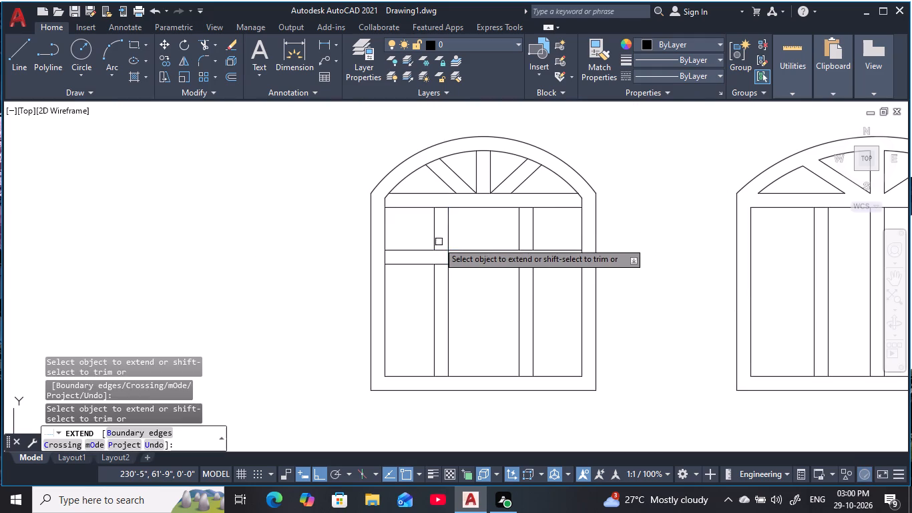
{"action": "left_click", "coordinate": [432, 241]}
{"action": "left_click", "coordinate": [520, 242]}
{"action": "left_click", "coordinate": [534, 246]}
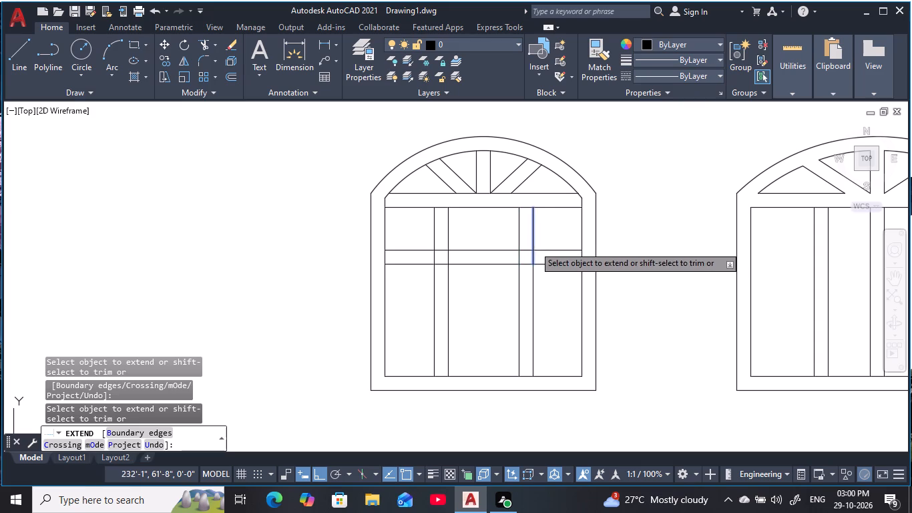
{"action": "scroll", "coordinate": [540, 295], "scroll_direction": "down", "scroll_amount": 2}
{"action": "key", "text": "Escape"}
{"action": "key", "text": "Escape"}
{"action": "key", "text": "Escape"}
{"action": "key", "text": "Escape"}
{"action": "middle_click_drag", "start_coordinate": [526, 303], "coordinate": [549, 290]}
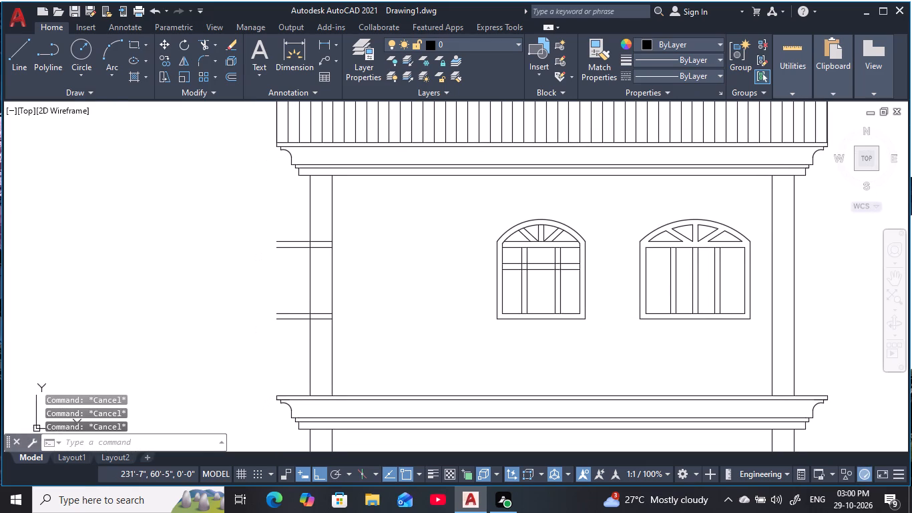
{"action": "key", "text": "Escape"}
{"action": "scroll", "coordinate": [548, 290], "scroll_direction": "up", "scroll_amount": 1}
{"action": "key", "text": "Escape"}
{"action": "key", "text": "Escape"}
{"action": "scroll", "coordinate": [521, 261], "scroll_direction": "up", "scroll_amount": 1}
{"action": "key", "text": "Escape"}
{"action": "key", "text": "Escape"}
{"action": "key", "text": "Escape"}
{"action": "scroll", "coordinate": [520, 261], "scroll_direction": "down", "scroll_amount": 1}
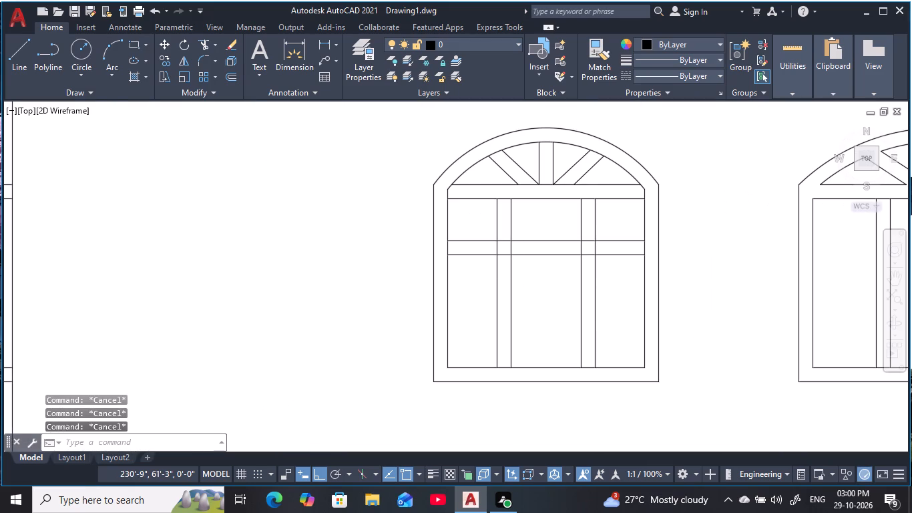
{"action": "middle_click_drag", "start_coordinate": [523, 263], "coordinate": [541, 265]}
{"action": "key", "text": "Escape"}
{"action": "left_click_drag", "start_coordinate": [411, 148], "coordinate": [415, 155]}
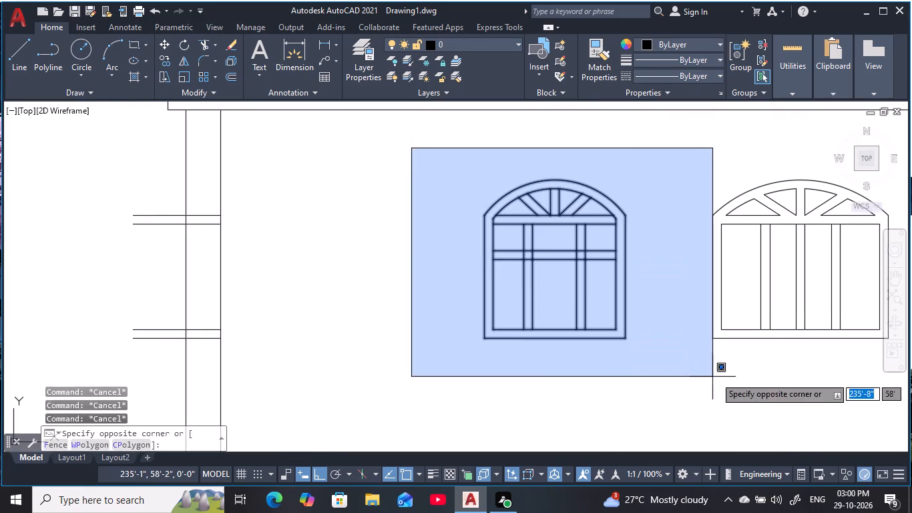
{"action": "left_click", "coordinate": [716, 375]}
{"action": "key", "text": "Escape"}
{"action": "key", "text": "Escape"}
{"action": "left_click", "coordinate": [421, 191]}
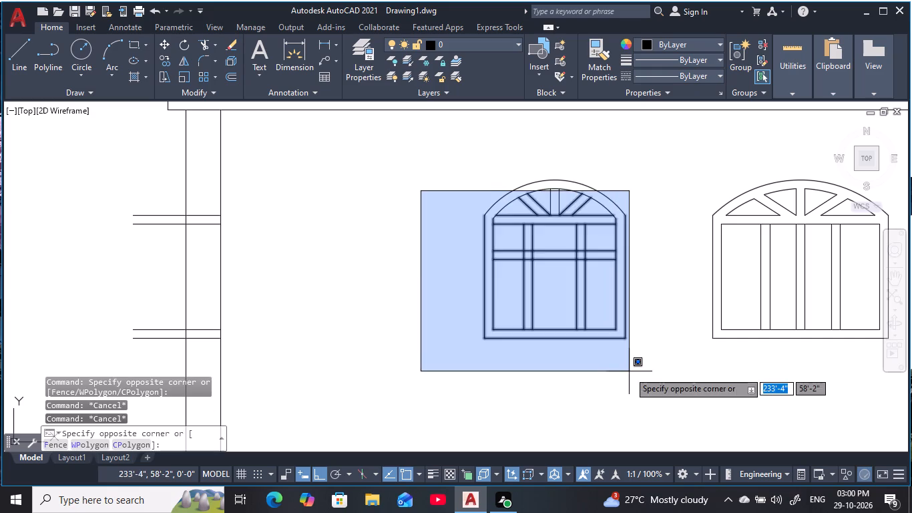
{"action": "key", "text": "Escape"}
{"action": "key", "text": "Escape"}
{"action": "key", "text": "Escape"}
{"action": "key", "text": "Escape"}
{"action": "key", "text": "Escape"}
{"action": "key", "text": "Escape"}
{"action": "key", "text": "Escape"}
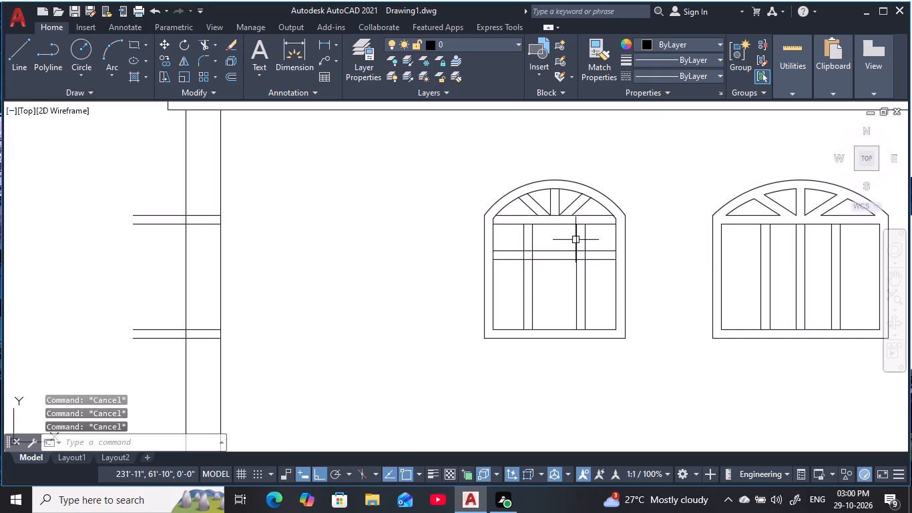
Trim the narrower window's arch base line where the central bar and the two slanted bars meet it.
{"action": "key", "text": "t"}
{"action": "key", "text": "r"}
{"action": "key", "text": "space"}
{"action": "scroll", "coordinate": [573, 219], "scroll_direction": "up", "scroll_amount": 2}
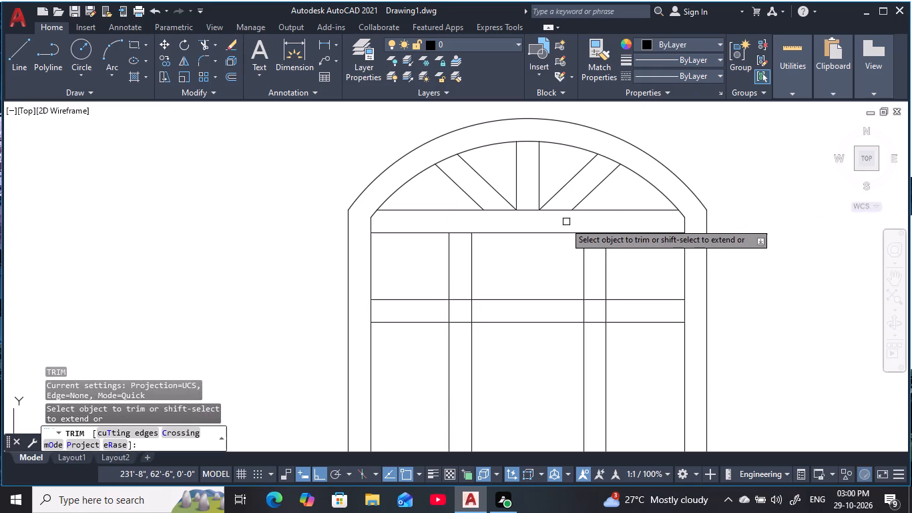
{"action": "left_click", "coordinate": [559, 210]}
{"action": "left_click", "coordinate": [502, 214]}
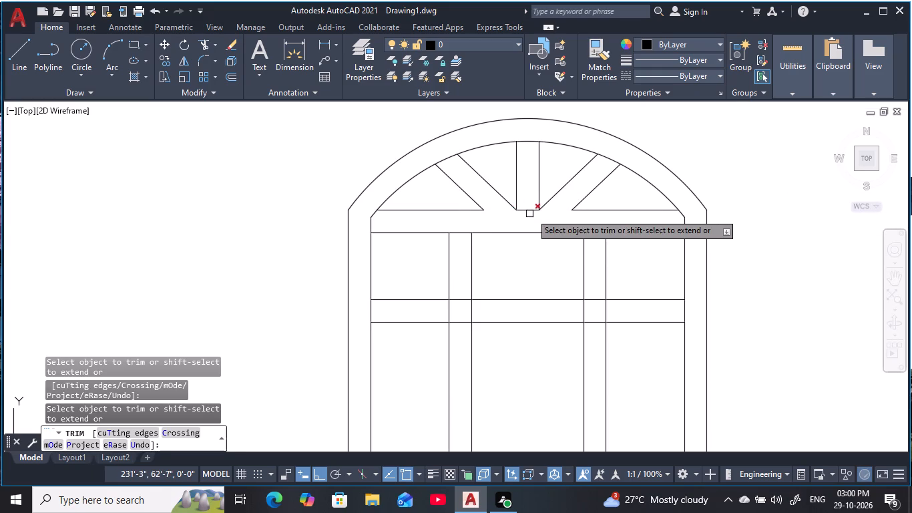
{"action": "scroll", "coordinate": [535, 218], "scroll_direction": "down", "scroll_amount": 2}
{"action": "scroll", "coordinate": [555, 230], "scroll_direction": "up", "scroll_amount": 1}
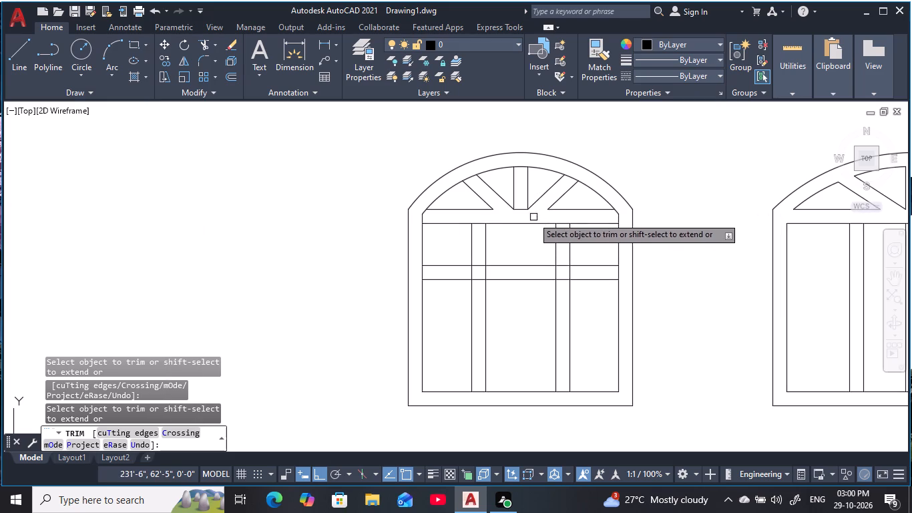
{"action": "left_click", "coordinate": [522, 211]}
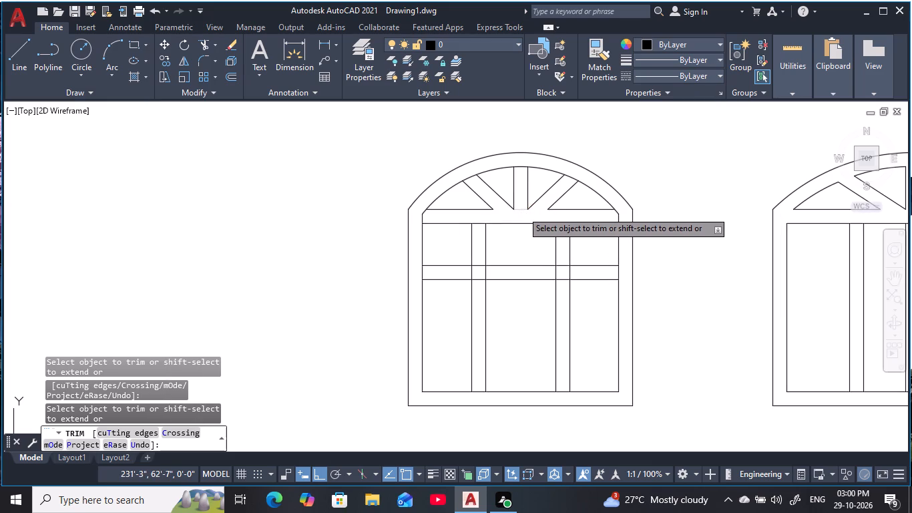
Trim the inner arc between the edge lines of the two slanted bars and the central bar.
{"action": "left_click", "coordinate": [573, 177]}
{"action": "scroll", "coordinate": [582, 177], "scroll_direction": "down", "scroll_amount": 1}
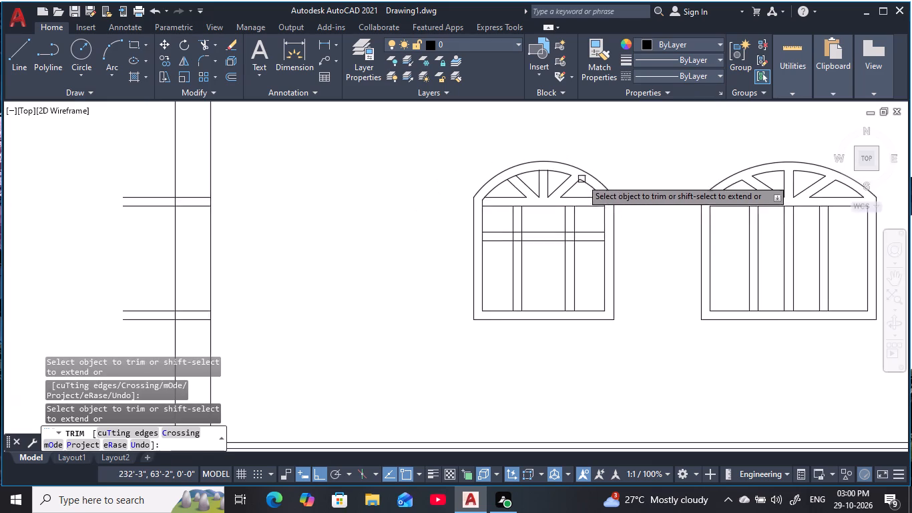
{"action": "middle_click_drag", "start_coordinate": [581, 198], "coordinate": [572, 243]}
{"action": "scroll", "coordinate": [533, 222], "scroll_direction": "up", "scroll_amount": 3}
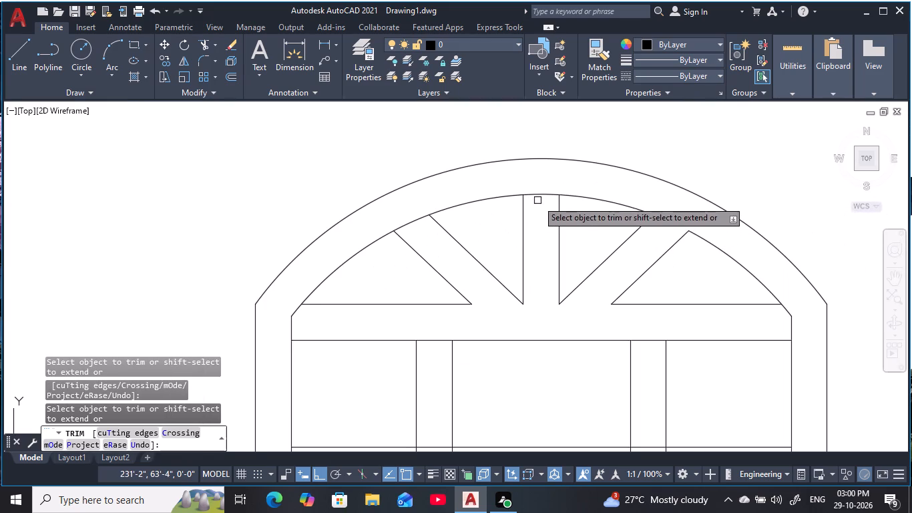
{"action": "left_click", "coordinate": [539, 196]}
{"action": "left_click", "coordinate": [417, 217]}
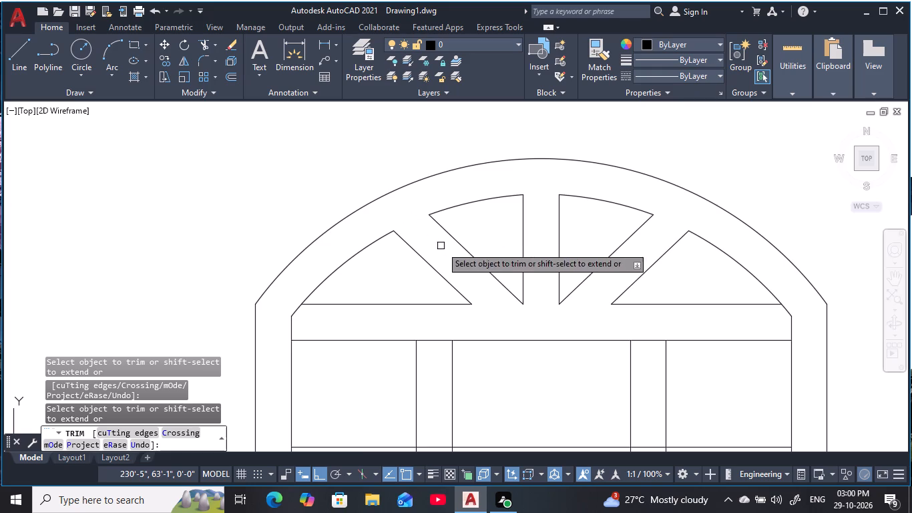
Trim the inner frame lines and arc stubs between the arch's base line and the rectangular opening's top line on both sides.
{"action": "scroll", "coordinate": [479, 267], "scroll_direction": "down", "scroll_amount": 3}
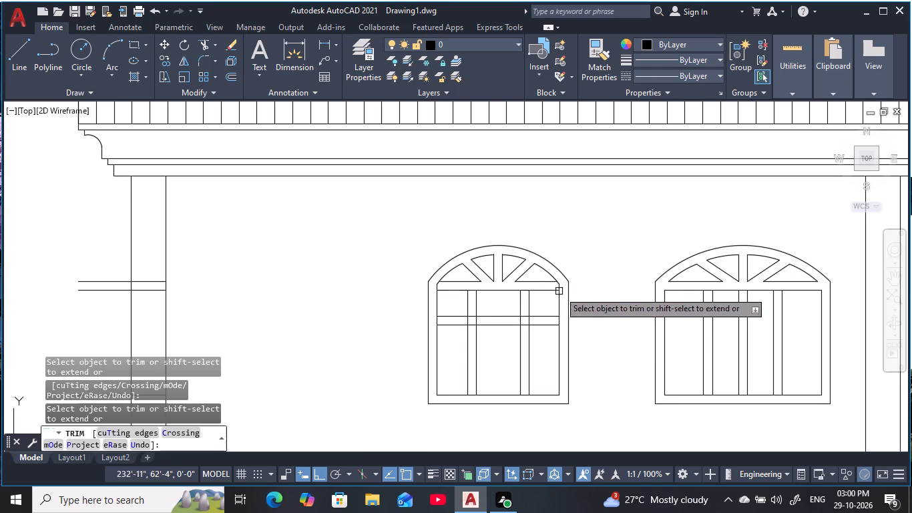
{"action": "scroll", "coordinate": [560, 291], "scroll_direction": "up", "scroll_amount": 2}
{"action": "left_click", "coordinate": [561, 280]}
{"action": "left_click", "coordinate": [551, 281]}
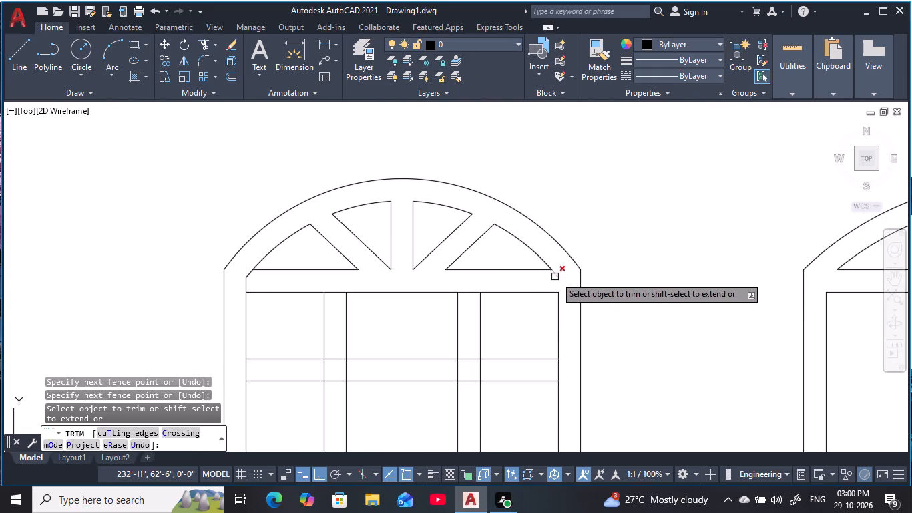
{"action": "left_click", "coordinate": [556, 274]}
{"action": "scroll", "coordinate": [465, 285], "scroll_direction": "down", "scroll_amount": 1}
{"action": "middle_click_drag", "start_coordinate": [467, 284], "coordinate": [551, 271]}
{"action": "scroll", "coordinate": [411, 274], "scroll_direction": "up", "scroll_amount": 3}
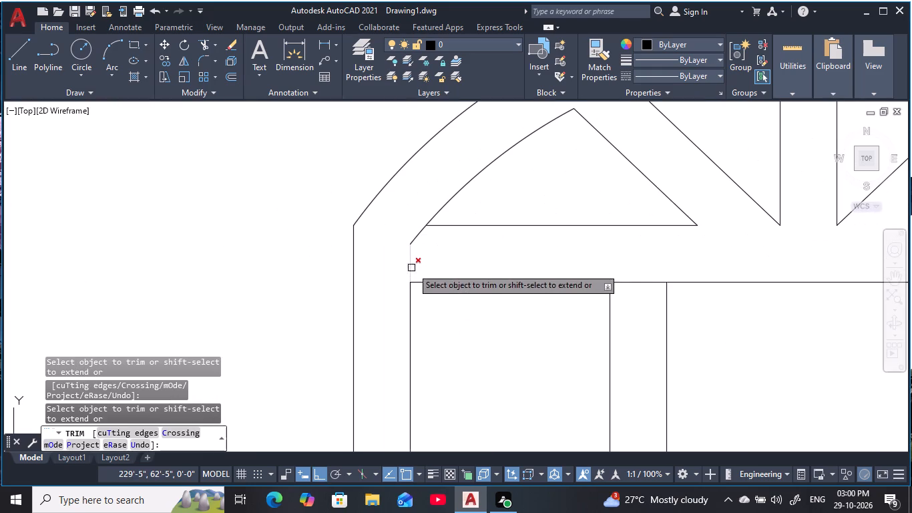
{"action": "left_click", "coordinate": [422, 264]}
{"action": "left_click", "coordinate": [399, 268]}
{"action": "left_click", "coordinate": [415, 244]}
{"action": "scroll", "coordinate": [497, 252], "scroll_direction": "down", "scroll_amount": 5}
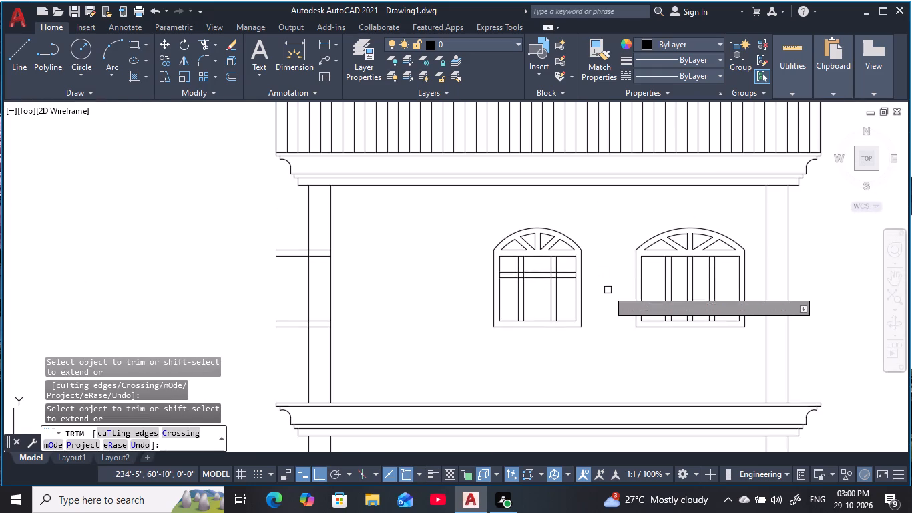
{"action": "scroll", "coordinate": [600, 293], "scroll_direction": "up", "scroll_amount": 1}
{"action": "scroll", "coordinate": [511, 266], "scroll_direction": "up", "scroll_amount": 2}
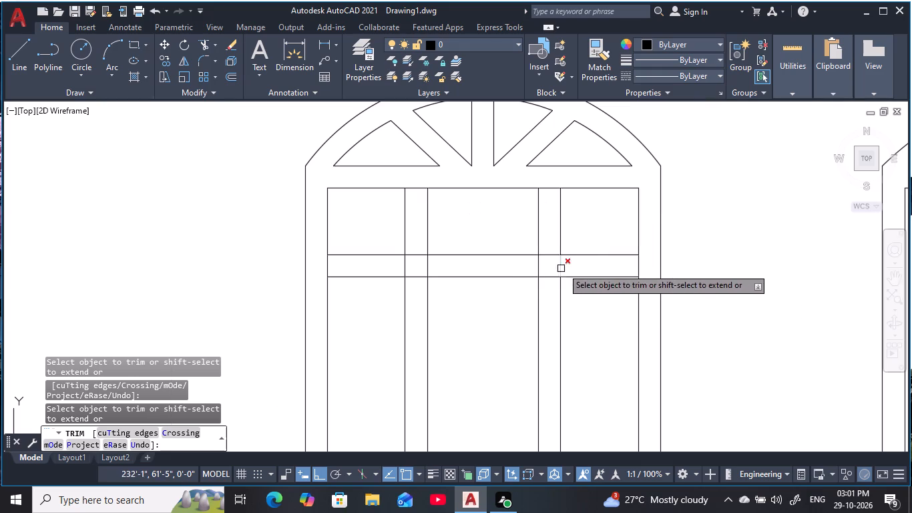
Trim the line segments inside both crossings of the vertical bars and the horizontal bar in the narrower window.
{"action": "left_click_drag", "start_coordinate": [568, 265], "coordinate": [549, 252]}
{"action": "left_click_drag", "start_coordinate": [554, 265], "coordinate": [553, 287]}
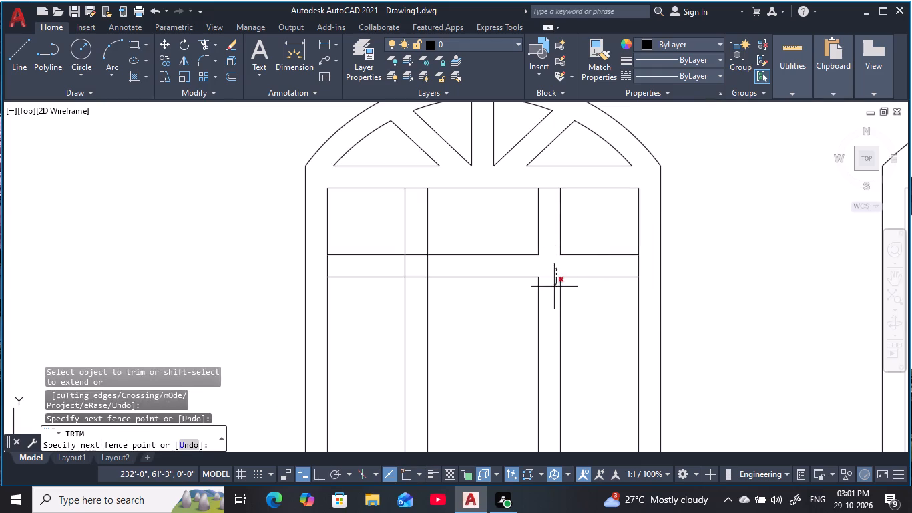
{"action": "left_click_drag", "start_coordinate": [450, 266], "coordinate": [396, 264]}
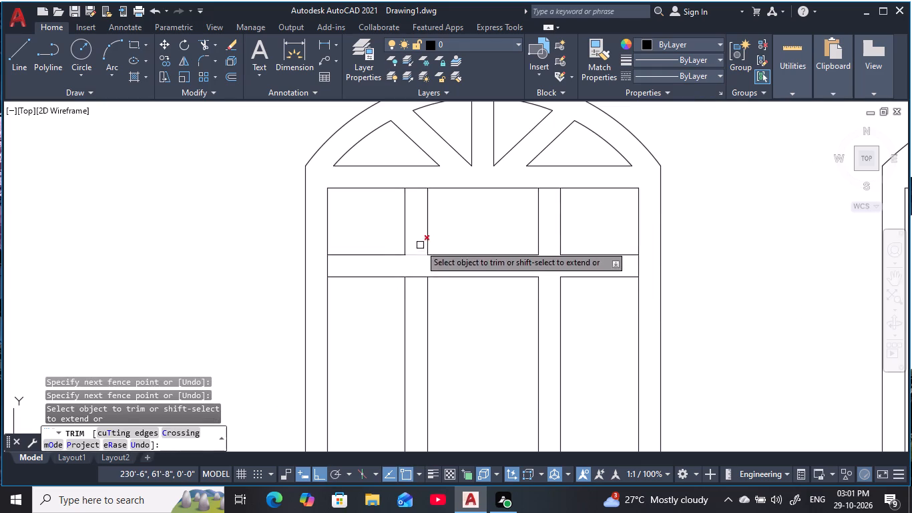
{"action": "left_click_drag", "start_coordinate": [420, 245], "coordinate": [421, 287]}
{"action": "scroll", "coordinate": [505, 304], "scroll_direction": "down", "scroll_amount": 2}
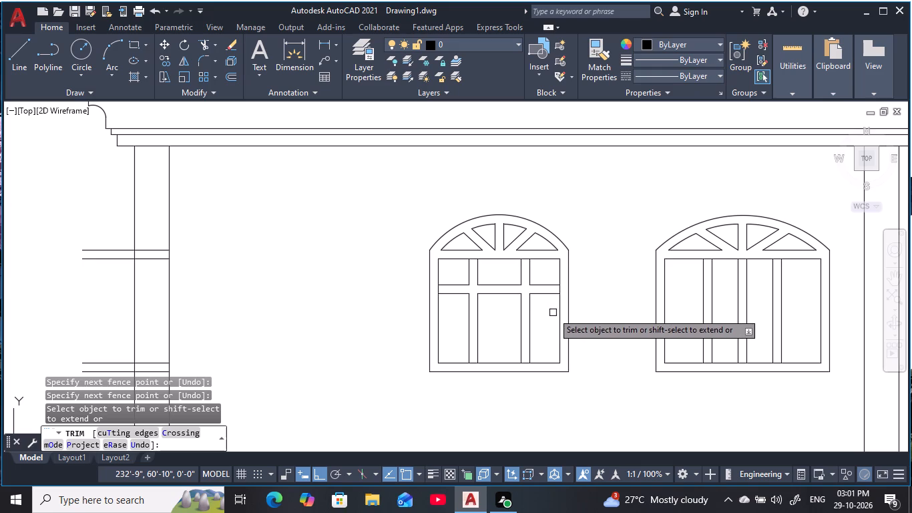
{"action": "key", "text": "Escape"}
{"action": "key", "text": "Escape"}
{"action": "key", "text": "Escape"}
{"action": "key", "text": "Escape"}
{"action": "key", "text": "Escape"}
{"action": "key", "text": "Escape"}
{"action": "key", "text": "Escape"}
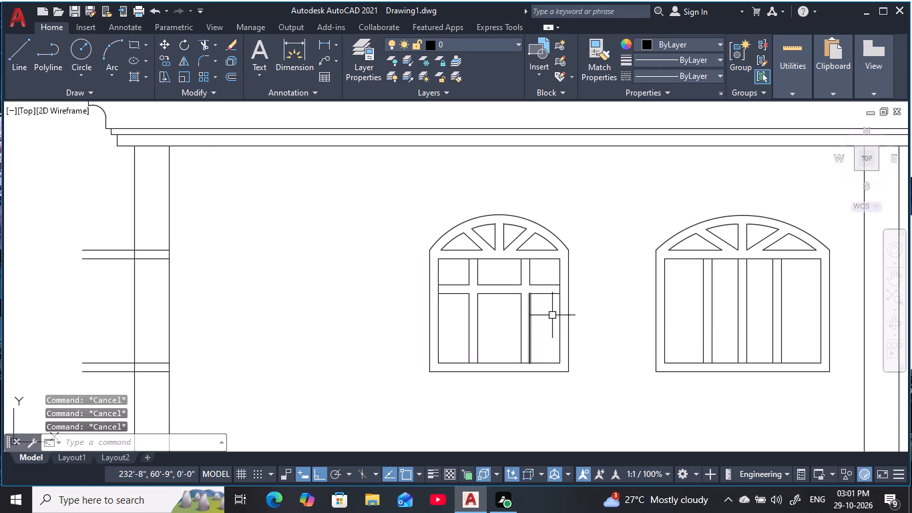
Offset the top line of the wider window's rectangular opening 1' downward.
{"action": "middle_click_drag", "start_coordinate": [602, 303], "coordinate": [486, 291]}
{"action": "middle_click_drag", "start_coordinate": [590, 274], "coordinate": [553, 289]}
{"action": "scroll", "coordinate": [553, 289], "scroll_direction": "up", "scroll_amount": 1}
{"action": "middle_click_drag", "start_coordinate": [578, 281], "coordinate": [553, 281]}
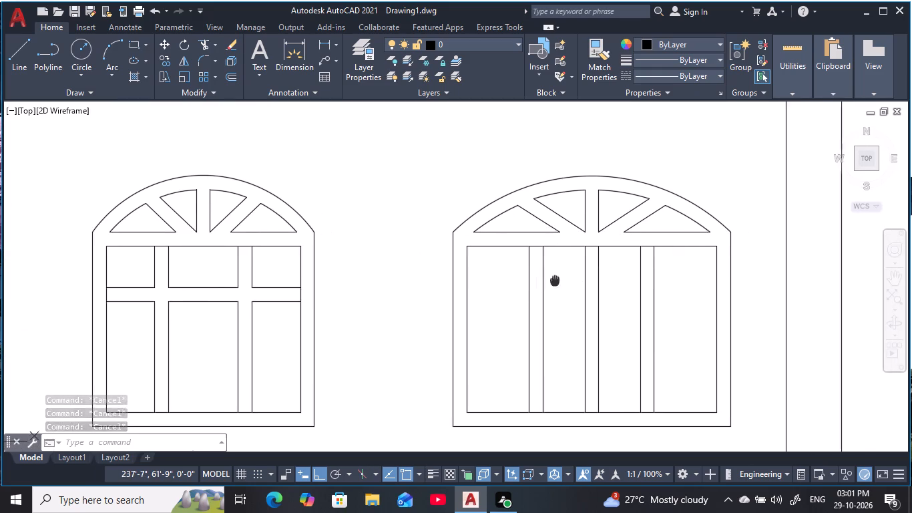
{"action": "middle_click_drag", "start_coordinate": [553, 281], "coordinate": [537, 278]}
{"action": "key", "text": "Escape"}
{"action": "key", "text": "o"}
{"action": "key", "text": "space"}
{"action": "type", "text": "1'"}
{"action": "key", "text": "space"}
{"action": "left_click", "coordinate": [552, 244]}
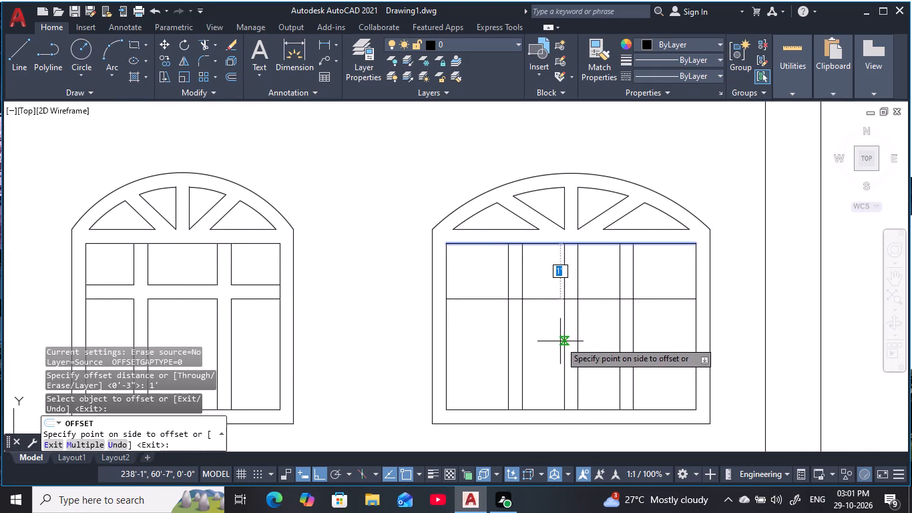
{"action": "left_click", "coordinate": [558, 346]}
{"action": "key", "text": "Escape"}
{"action": "key", "text": "Escape"}
{"action": "key", "text": "Escape"}
{"action": "key", "text": "Escape"}
{"action": "key", "text": "Escape"}
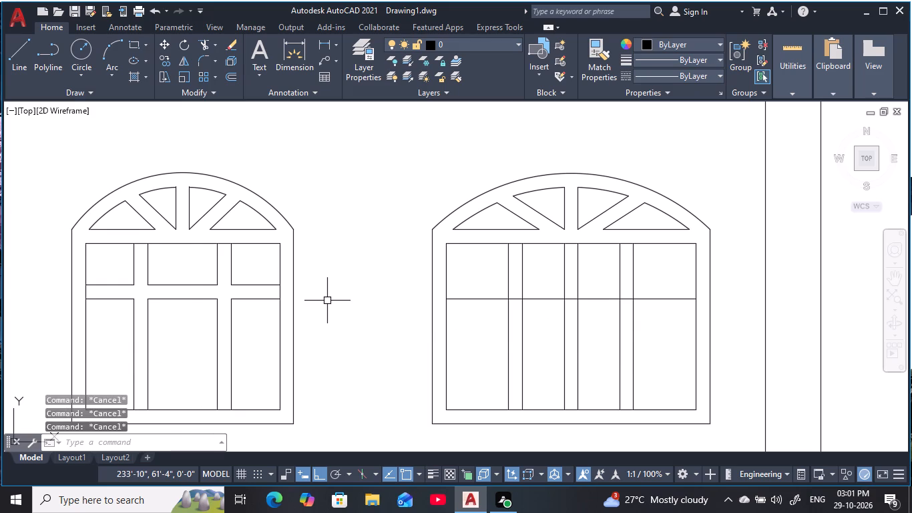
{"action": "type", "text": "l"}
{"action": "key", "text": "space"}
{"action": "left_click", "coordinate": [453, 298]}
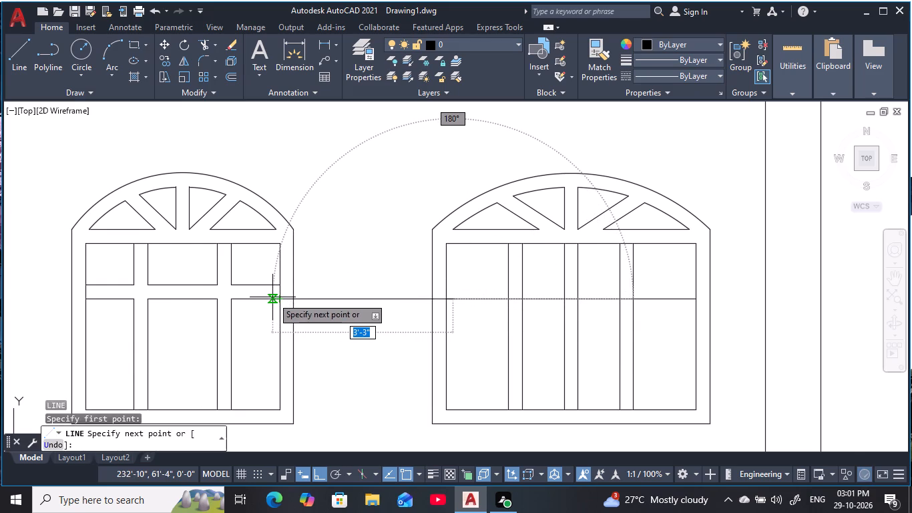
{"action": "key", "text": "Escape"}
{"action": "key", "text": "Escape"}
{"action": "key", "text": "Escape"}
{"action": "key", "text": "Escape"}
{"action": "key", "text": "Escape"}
Offset the wider window's new horizontal line 3" upward to form a horizontal bar.
{"action": "key", "text": "o"}
{"action": "key", "text": "space"}
{"action": "type", "text": "3"}
{"action": "key", "text": "space"}
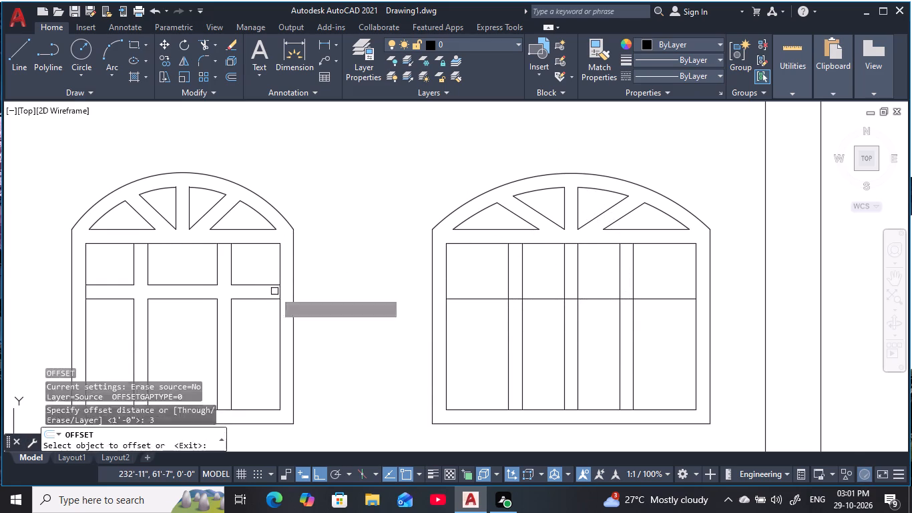
{"action": "left_click", "coordinate": [471, 302]}
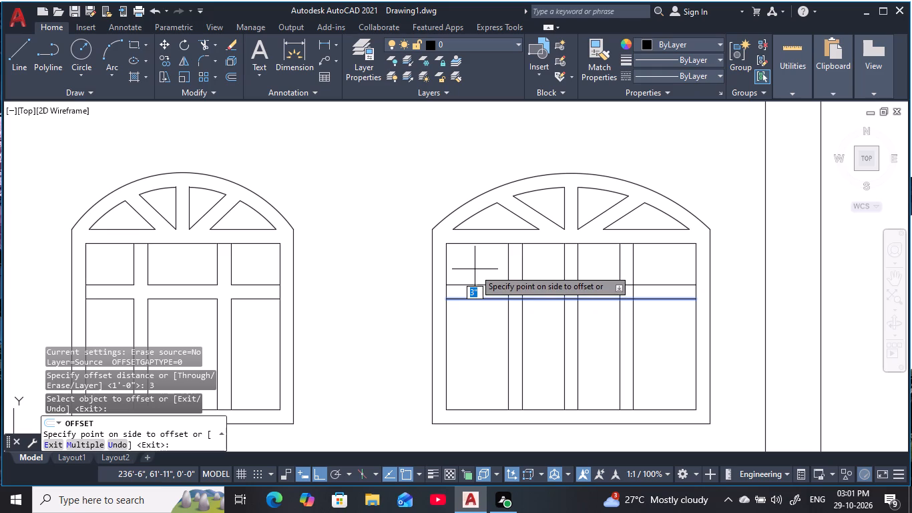
{"action": "left_click", "coordinate": [475, 269]}
{"action": "key", "text": "Escape"}
{"action": "key", "text": "Escape"}
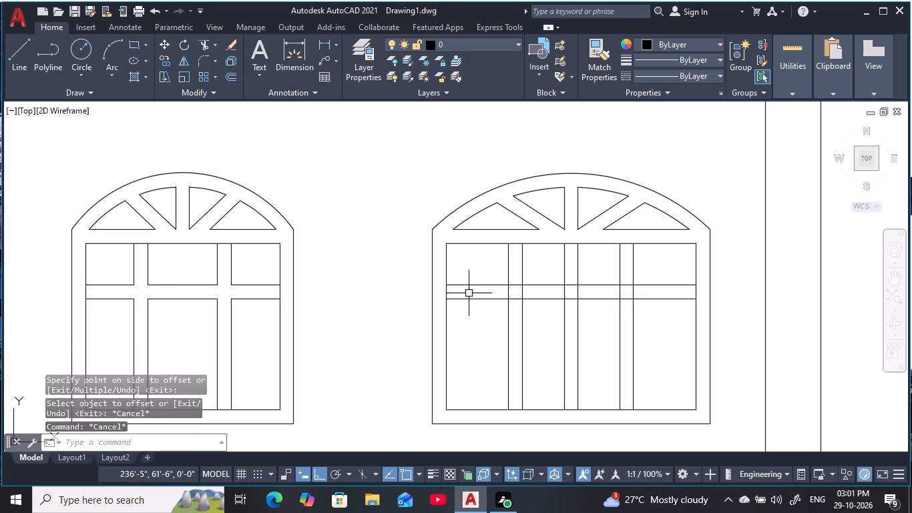
{"action": "key", "text": "Escape"}
{"action": "key", "text": "Escape"}
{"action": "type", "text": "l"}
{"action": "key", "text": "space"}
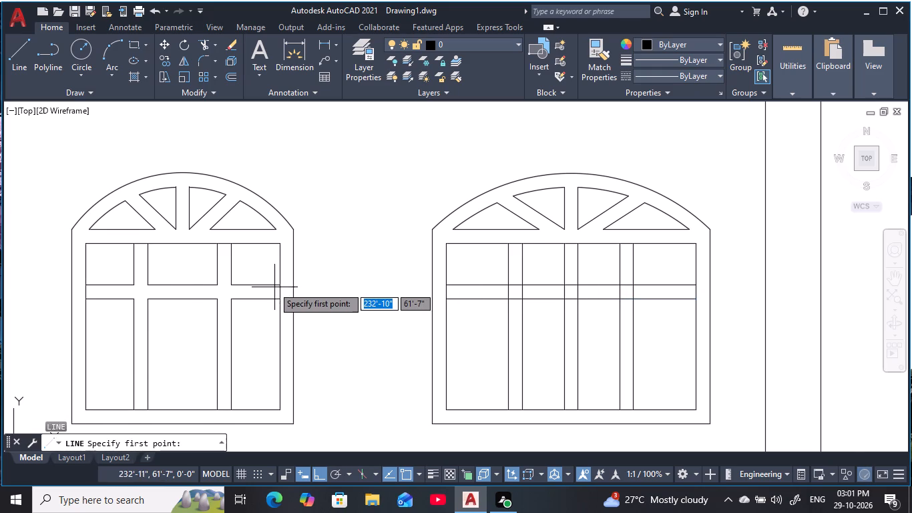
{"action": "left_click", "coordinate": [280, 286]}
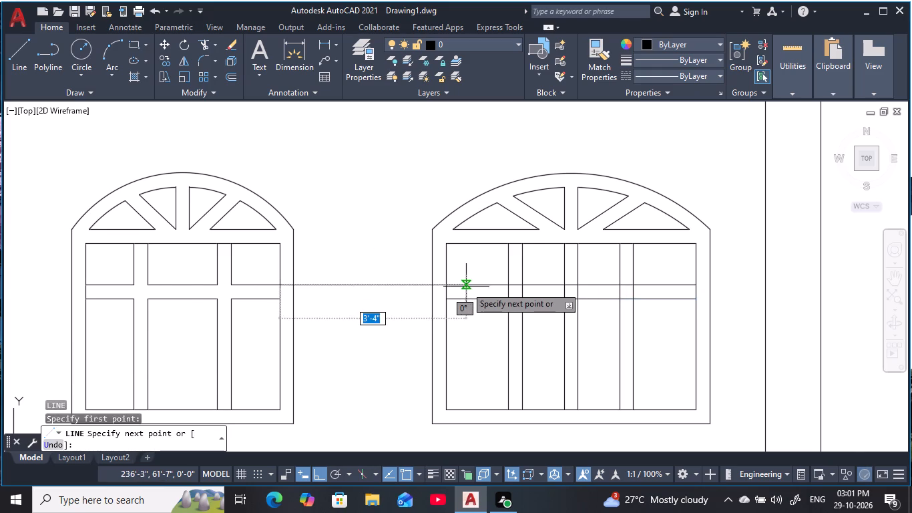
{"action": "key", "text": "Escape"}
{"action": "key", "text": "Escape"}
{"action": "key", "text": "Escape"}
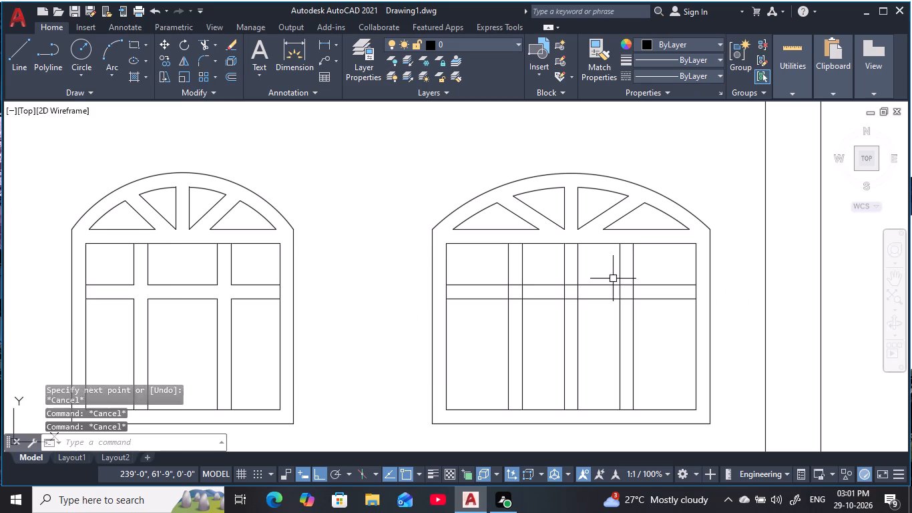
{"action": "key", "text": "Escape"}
Trim the line segments inside the three crossings of the vertical bars and the horizontal bar in the wider window.
{"action": "key", "text": "t"}
{"action": "type", "text": "r"}
{"action": "key", "text": "space"}
{"action": "scroll", "coordinate": [552, 303], "scroll_direction": "up", "scroll_amount": 2}
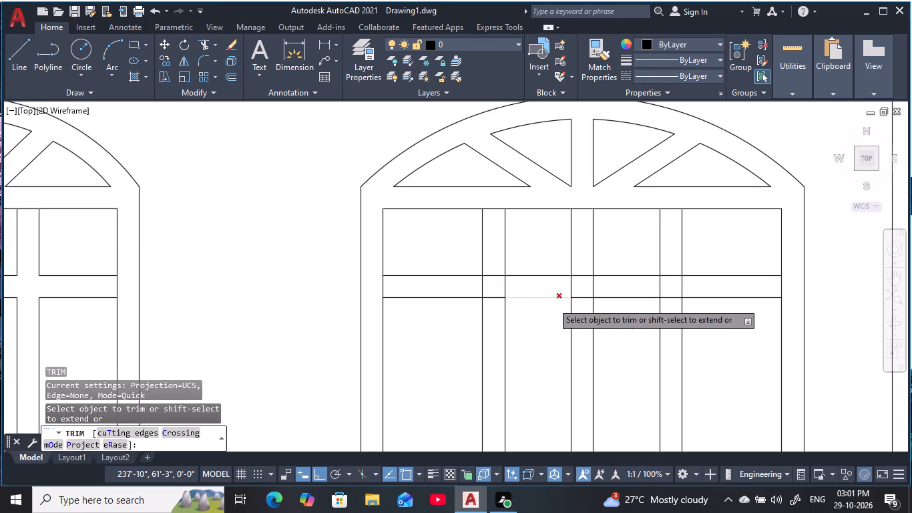
{"action": "scroll", "coordinate": [489, 277], "scroll_direction": "up", "scroll_amount": 1}
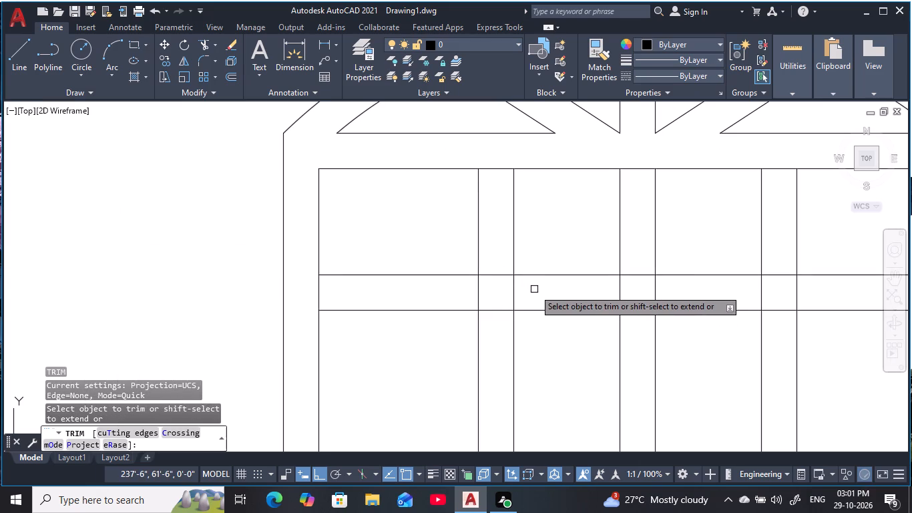
{"action": "scroll", "coordinate": [535, 293], "scroll_direction": "down", "scroll_amount": 3}
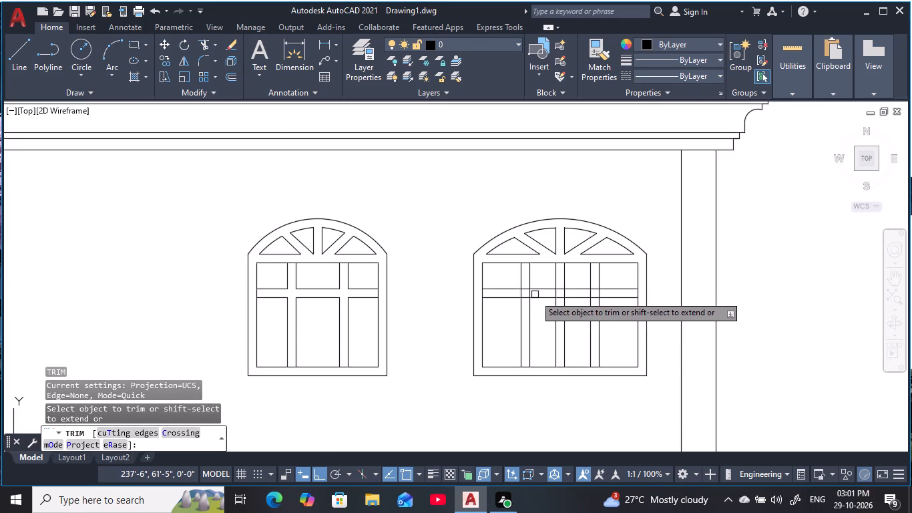
{"action": "scroll", "coordinate": [532, 297], "scroll_direction": "up", "scroll_amount": 2}
{"action": "left_click_drag", "start_coordinate": [535, 287], "coordinate": [493, 291]}
{"action": "left_click", "coordinate": [515, 275]}
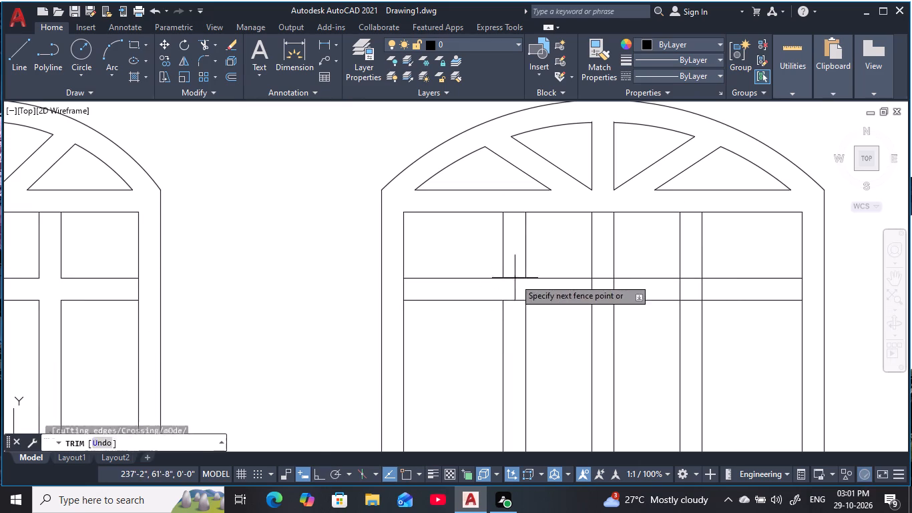
{"action": "left_click", "coordinate": [517, 309]}
{"action": "left_click", "coordinate": [641, 289]}
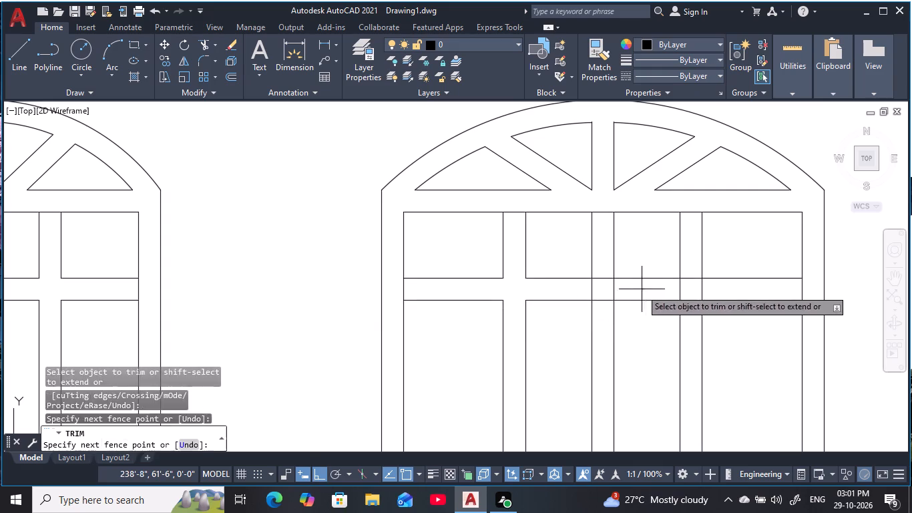
{"action": "left_click", "coordinate": [563, 289]}
{"action": "left_click", "coordinate": [602, 267]}
{"action": "left_click", "coordinate": [606, 316]}
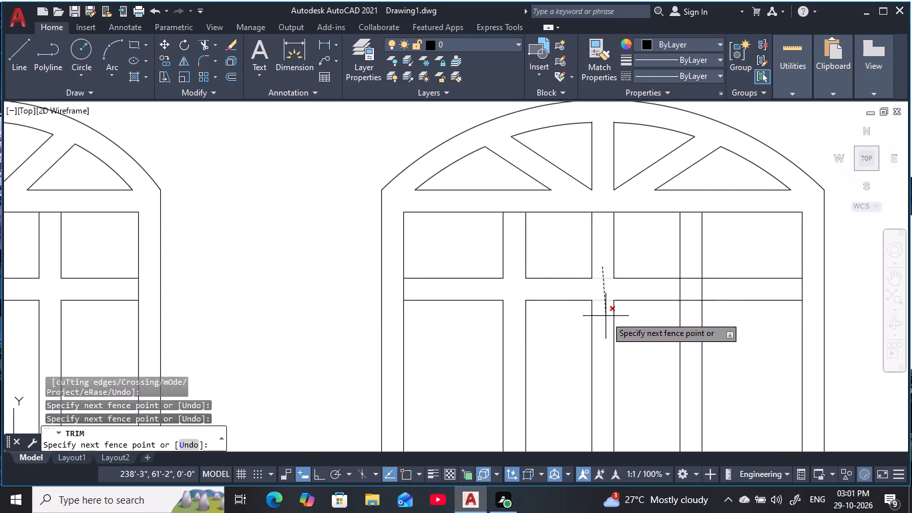
{"action": "scroll", "coordinate": [700, 288], "scroll_direction": "up", "scroll_amount": 2}
{"action": "left_click", "coordinate": [728, 291]}
{"action": "left_click", "coordinate": [636, 299]}
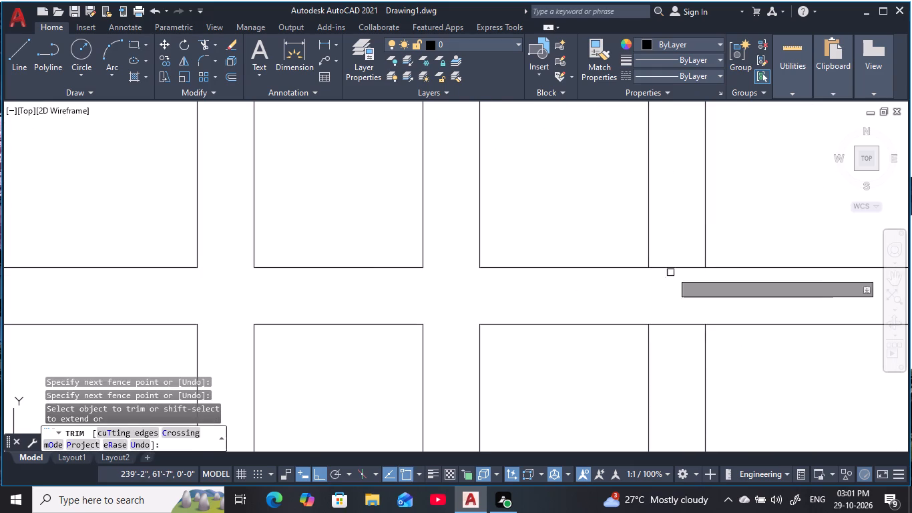
{"action": "left_click_drag", "start_coordinate": [677, 247], "coordinate": [677, 254]}
{"action": "left_click", "coordinate": [683, 357]}
{"action": "scroll", "coordinate": [680, 332], "scroll_direction": "down", "scroll_amount": 4}
{"action": "key", "text": "Escape"}
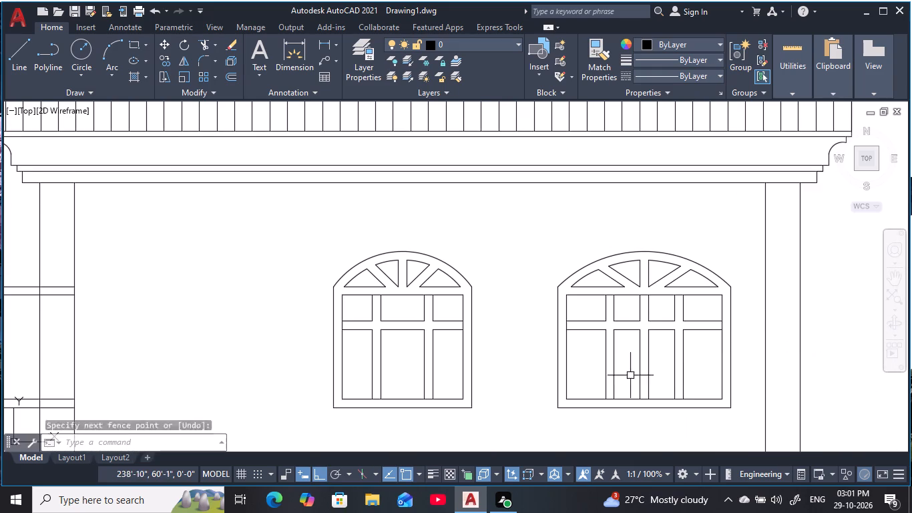
{"action": "key", "text": "Escape"}
Move the whole narrower window a short distance horizontally toward the wider window.
{"action": "middle_click_drag", "start_coordinate": [614, 367], "coordinate": [646, 303]}
{"action": "scroll", "coordinate": [646, 303], "scroll_direction": "down", "scroll_amount": 1}
{"action": "middle_click_drag", "start_coordinate": [618, 321], "coordinate": [635, 322]}
{"action": "key", "text": "Escape"}
{"action": "key", "text": "Escape"}
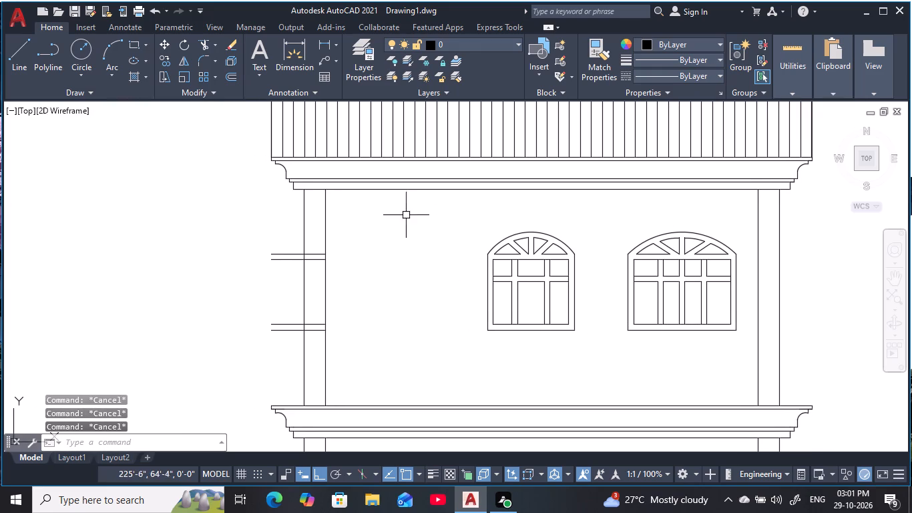
{"action": "left_click", "coordinate": [403, 214]}
{"action": "left_click", "coordinate": [590, 356]}
{"action": "type", "text": "m"}
{"action": "key", "text": "space"}
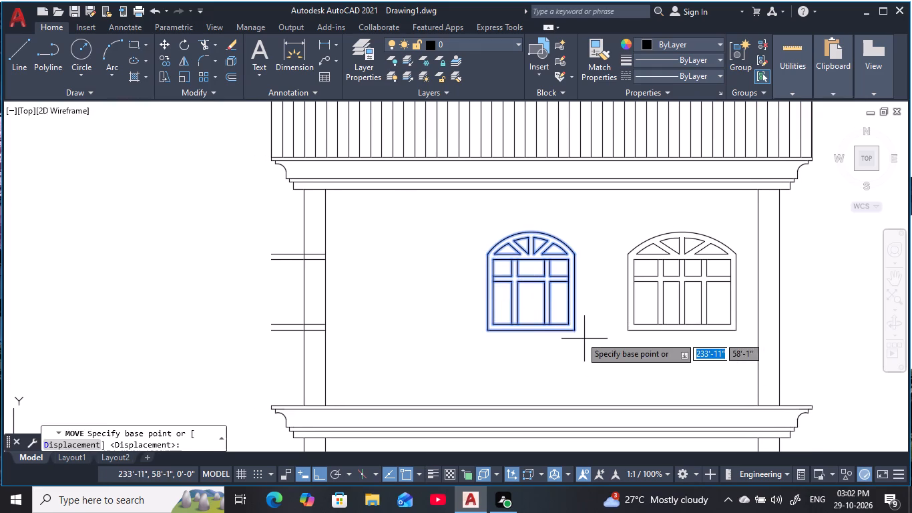
{"action": "left_click", "coordinate": [576, 334]}
{"action": "left_click", "coordinate": [599, 335]}
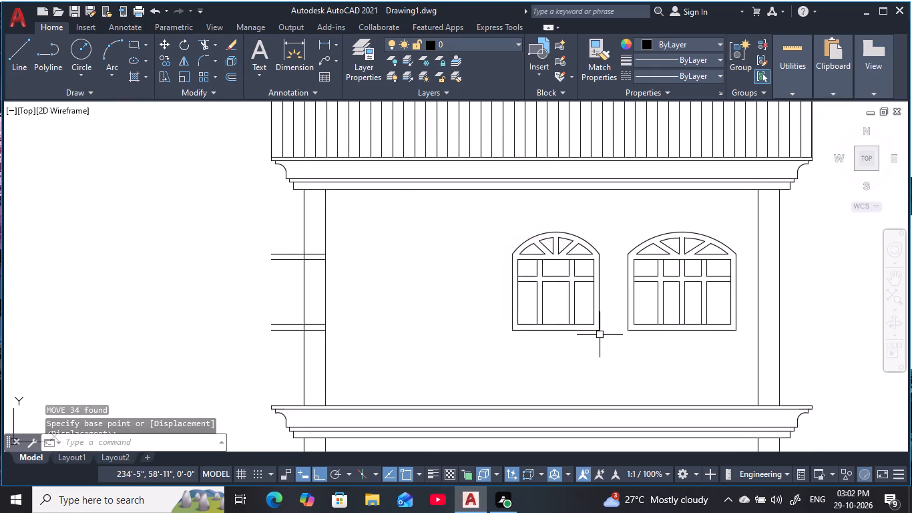
{"action": "key", "text": "Escape"}
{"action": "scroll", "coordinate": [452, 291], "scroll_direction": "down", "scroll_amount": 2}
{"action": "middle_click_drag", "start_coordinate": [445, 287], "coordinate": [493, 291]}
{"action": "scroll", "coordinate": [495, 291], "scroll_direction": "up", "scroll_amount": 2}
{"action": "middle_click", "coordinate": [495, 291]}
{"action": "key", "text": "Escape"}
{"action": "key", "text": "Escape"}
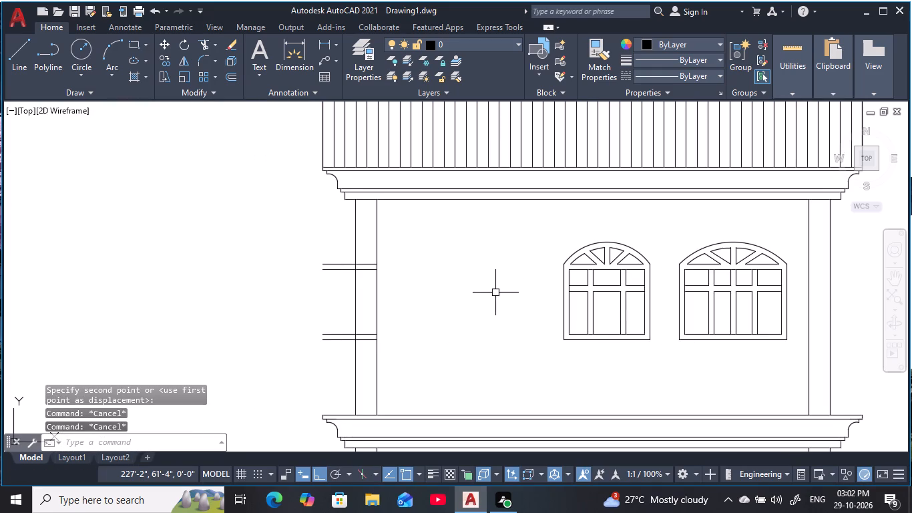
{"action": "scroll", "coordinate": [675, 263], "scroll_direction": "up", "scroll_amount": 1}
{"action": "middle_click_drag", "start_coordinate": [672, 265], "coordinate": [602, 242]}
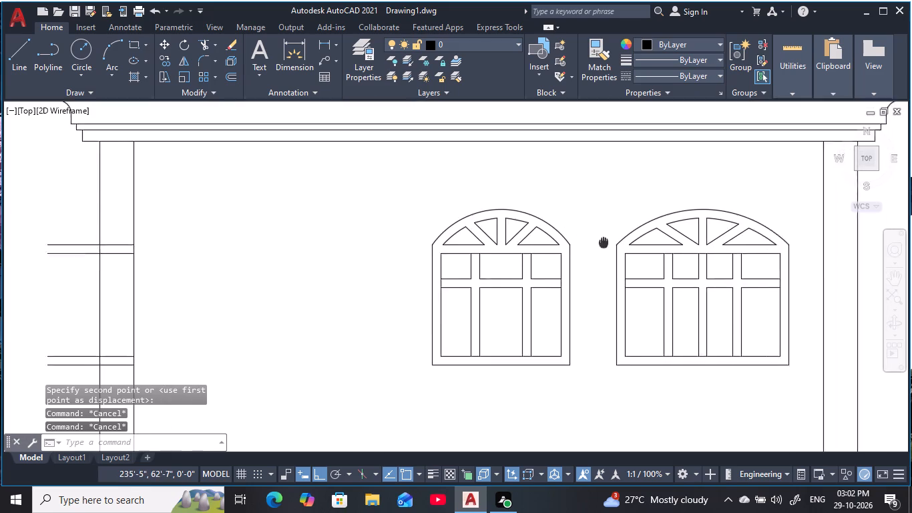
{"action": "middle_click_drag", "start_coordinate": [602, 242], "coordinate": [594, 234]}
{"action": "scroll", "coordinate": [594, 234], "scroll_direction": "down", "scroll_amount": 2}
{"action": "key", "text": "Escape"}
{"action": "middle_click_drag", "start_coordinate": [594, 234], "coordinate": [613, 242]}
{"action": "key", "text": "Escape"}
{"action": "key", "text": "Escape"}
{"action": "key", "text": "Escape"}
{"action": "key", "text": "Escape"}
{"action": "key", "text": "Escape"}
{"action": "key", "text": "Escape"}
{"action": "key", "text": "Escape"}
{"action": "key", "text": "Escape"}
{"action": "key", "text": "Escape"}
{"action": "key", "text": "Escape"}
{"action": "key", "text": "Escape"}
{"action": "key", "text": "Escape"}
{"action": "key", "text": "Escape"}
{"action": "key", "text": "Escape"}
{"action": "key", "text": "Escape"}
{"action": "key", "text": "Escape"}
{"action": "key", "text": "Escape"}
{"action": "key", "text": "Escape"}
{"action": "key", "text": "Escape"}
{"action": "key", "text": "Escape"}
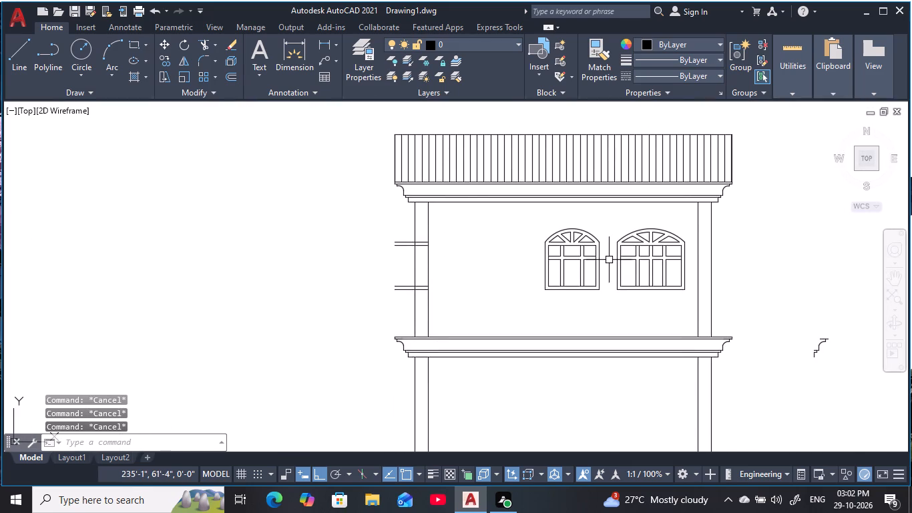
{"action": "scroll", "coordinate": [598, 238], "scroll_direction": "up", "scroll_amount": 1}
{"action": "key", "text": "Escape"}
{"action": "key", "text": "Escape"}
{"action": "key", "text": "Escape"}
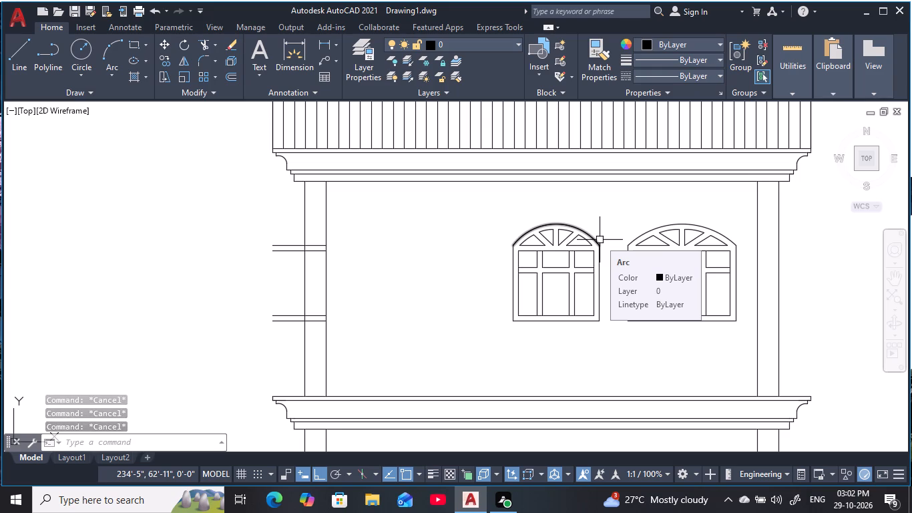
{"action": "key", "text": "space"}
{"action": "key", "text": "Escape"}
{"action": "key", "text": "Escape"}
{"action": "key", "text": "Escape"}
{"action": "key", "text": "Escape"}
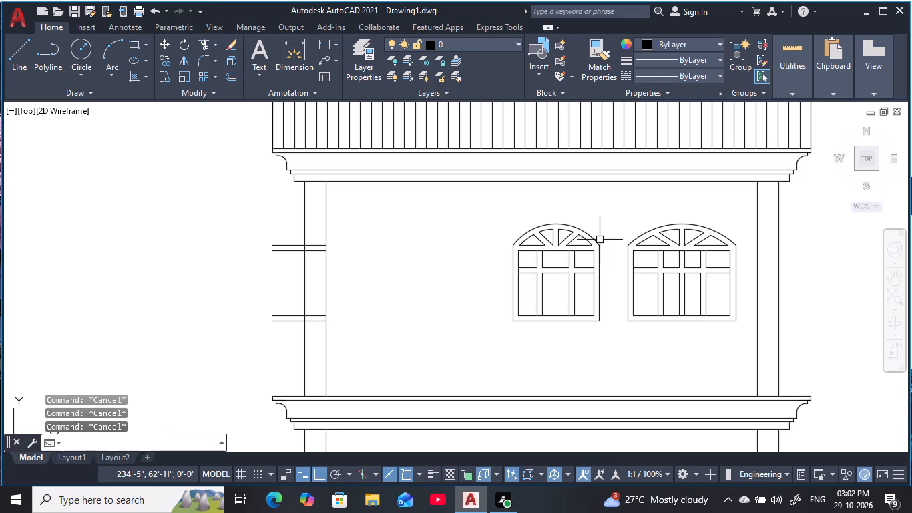
Offset the top line of the molding below the windows 7' upward across the wall.
{"action": "type", "text": "o"}
{"action": "key", "text": "space"}
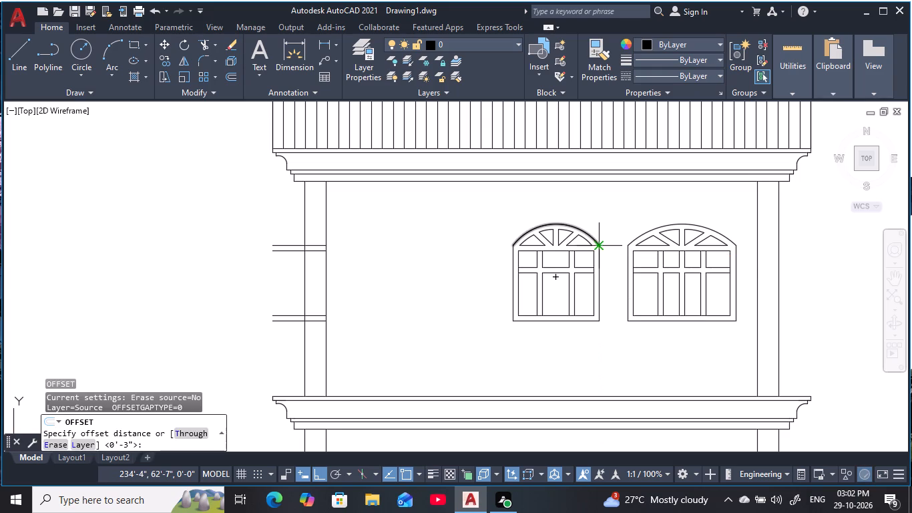
{"action": "type", "text": "7'"}
{"action": "key", "text": "space"}
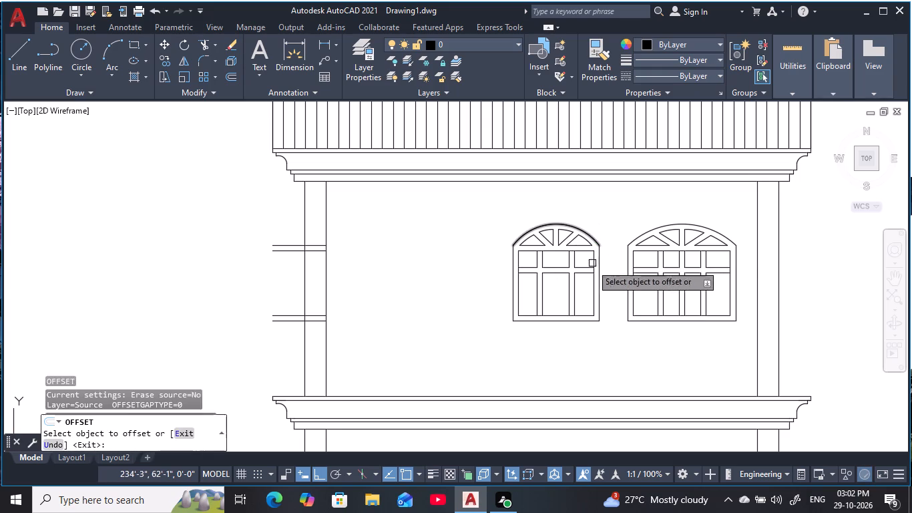
{"action": "left_click", "coordinate": [429, 395]}
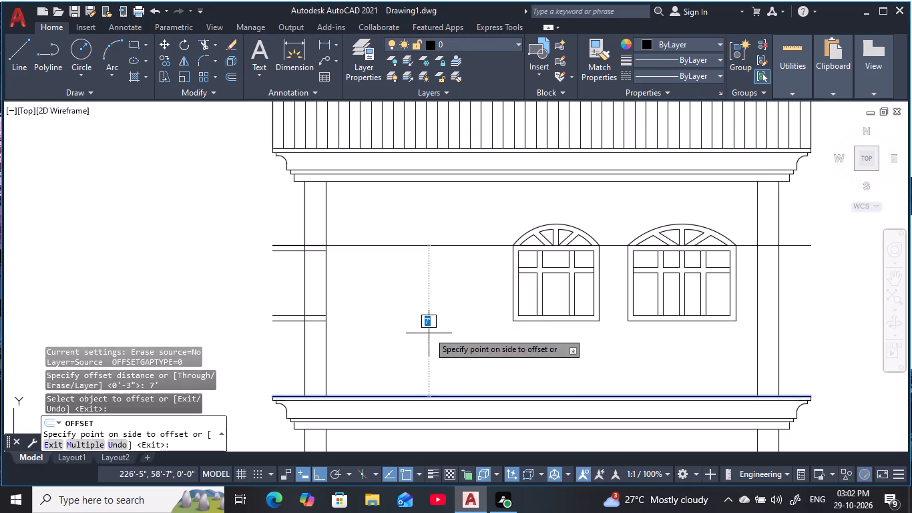
{"action": "left_click", "coordinate": [426, 229]}
{"action": "key", "text": "Escape"}
{"action": "key", "text": "Escape"}
{"action": "key", "text": "Escape"}
{"action": "key", "text": "Escape"}
{"action": "key", "text": "Escape"}
{"action": "key", "text": "Escape"}
{"action": "key", "text": "Escape"}
{"action": "key", "text": "Escape"}
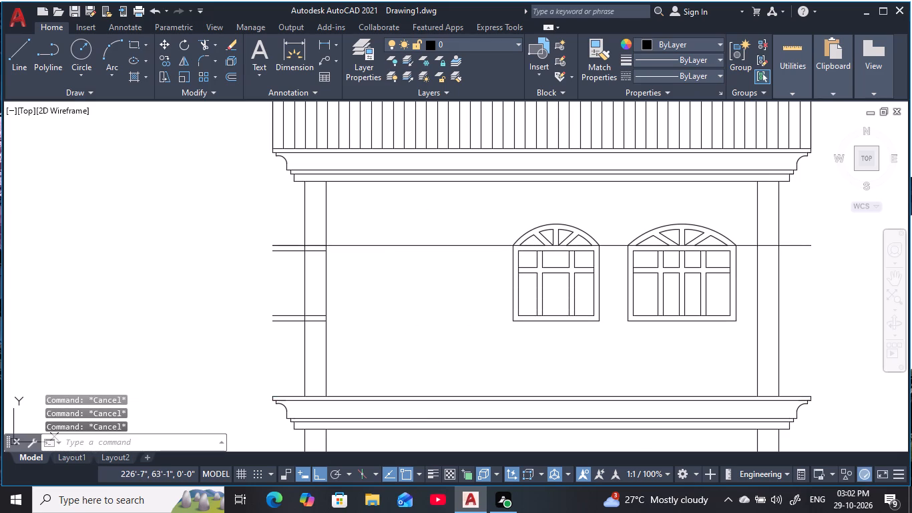
{"action": "key", "text": "Escape"}
{"action": "key", "text": "Escape"}
{"action": "key", "text": "Escape"}
{"action": "key", "text": "Escape"}
{"action": "key", "text": "Escape"}
{"action": "key", "text": "Escape"}
{"action": "key", "text": "Escape"}
{"action": "key", "text": "Escape"}
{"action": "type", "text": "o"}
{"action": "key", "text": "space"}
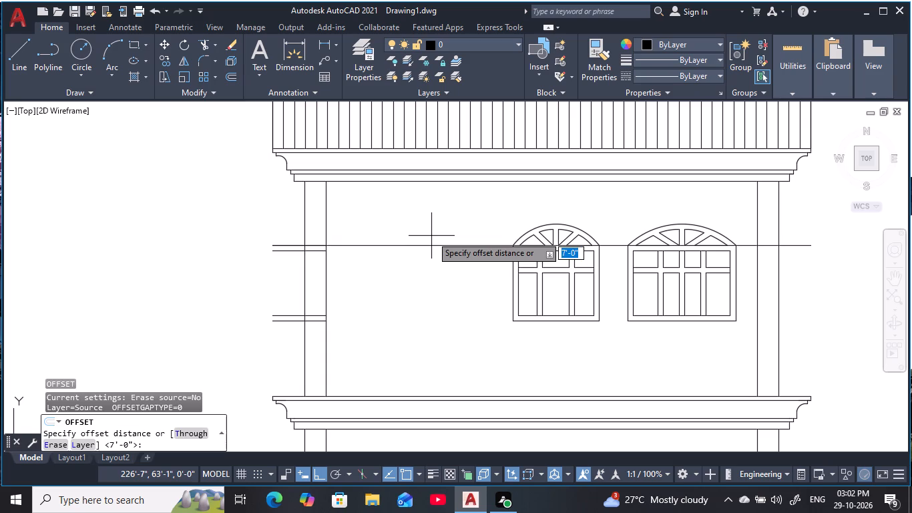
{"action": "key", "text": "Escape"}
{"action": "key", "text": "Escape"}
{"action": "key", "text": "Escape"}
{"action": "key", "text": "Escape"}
Offset the narrower window's outer left edge 9" outward, away from the window, to place the near jamb of a door.
{"action": "type", "text": "o"}
{"action": "key", "text": "space"}
{"action": "type", "text": "9"}
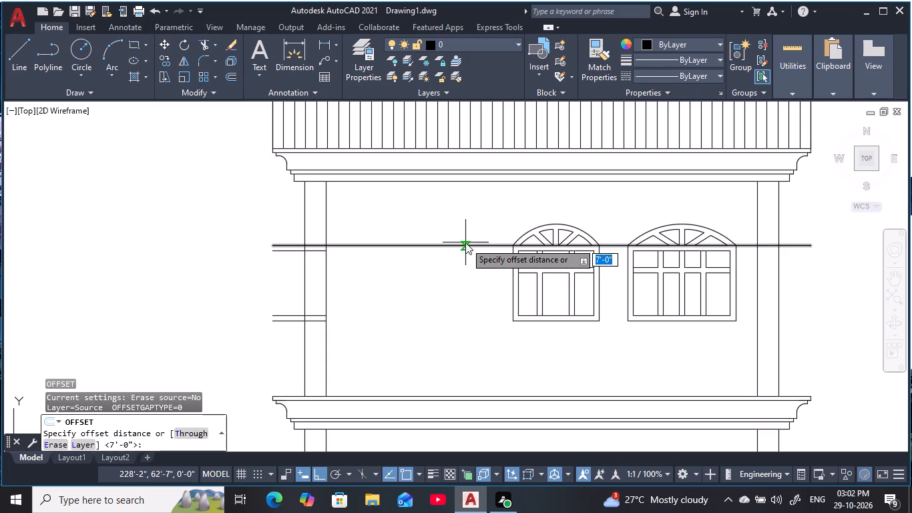
{"action": "key", "text": "space"}
{"action": "left_click", "coordinate": [512, 288]}
{"action": "left_click", "coordinate": [403, 295]}
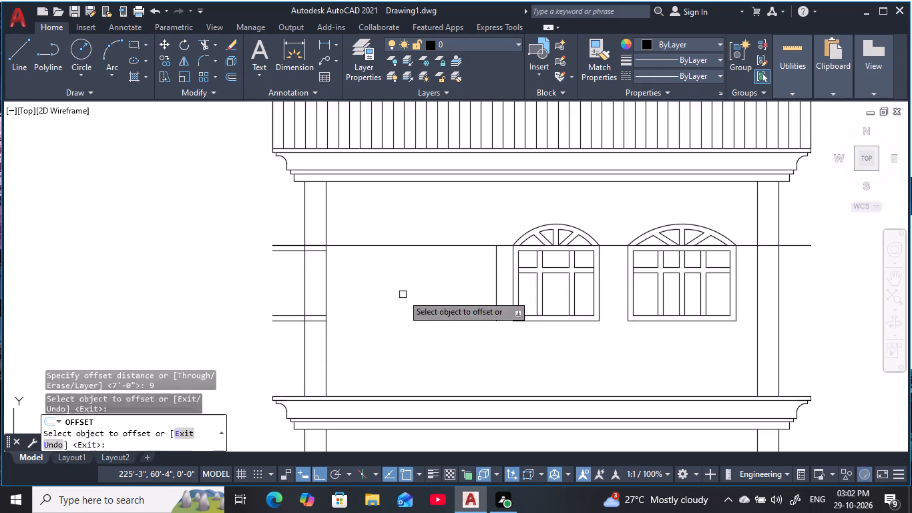
{"action": "key", "text": "Escape"}
{"action": "key", "text": "Escape"}
{"action": "key", "text": "Escape"}
{"action": "key", "text": "Escape"}
{"action": "key", "text": "Escape"}
{"action": "key", "text": "Escape"}
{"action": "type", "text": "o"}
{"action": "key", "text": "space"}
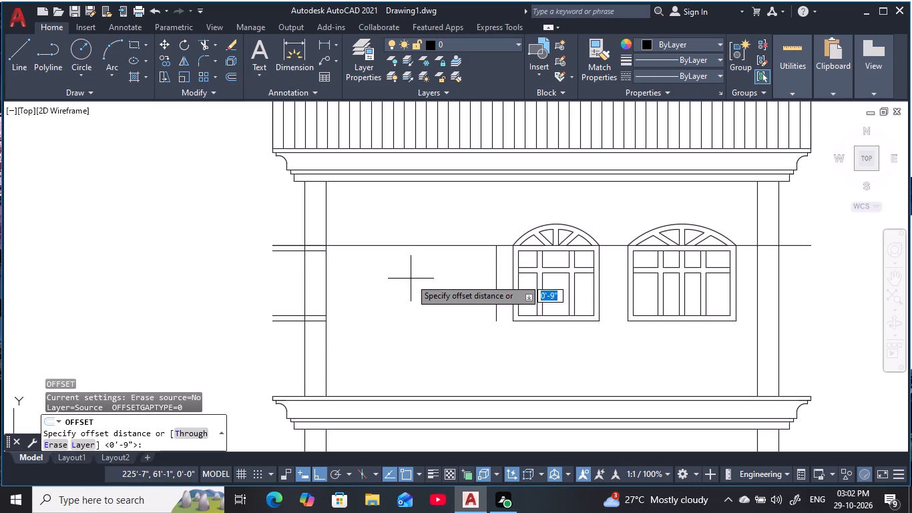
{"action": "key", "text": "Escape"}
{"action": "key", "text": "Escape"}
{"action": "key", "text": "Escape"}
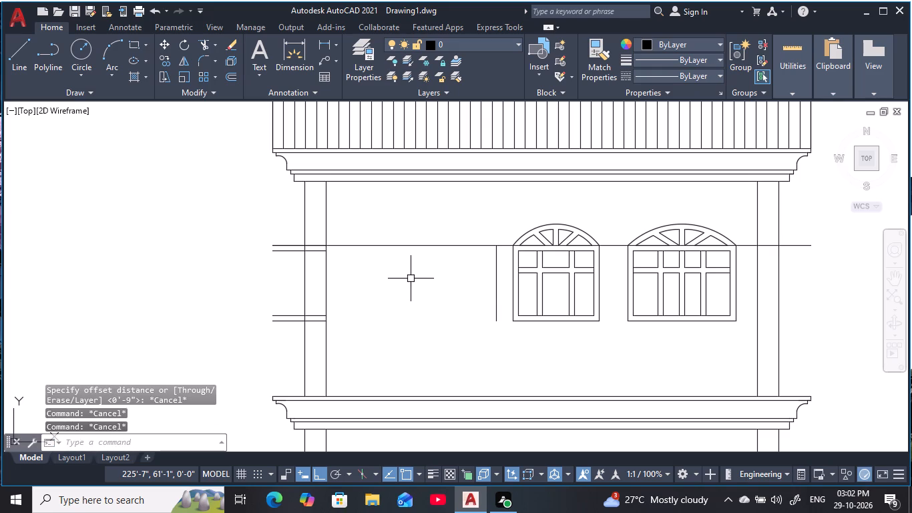
Offset the new jamb line 3'6" further away from the windows to place the door's other jamb.
{"action": "type", "text": "o"}
{"action": "key", "text": "space"}
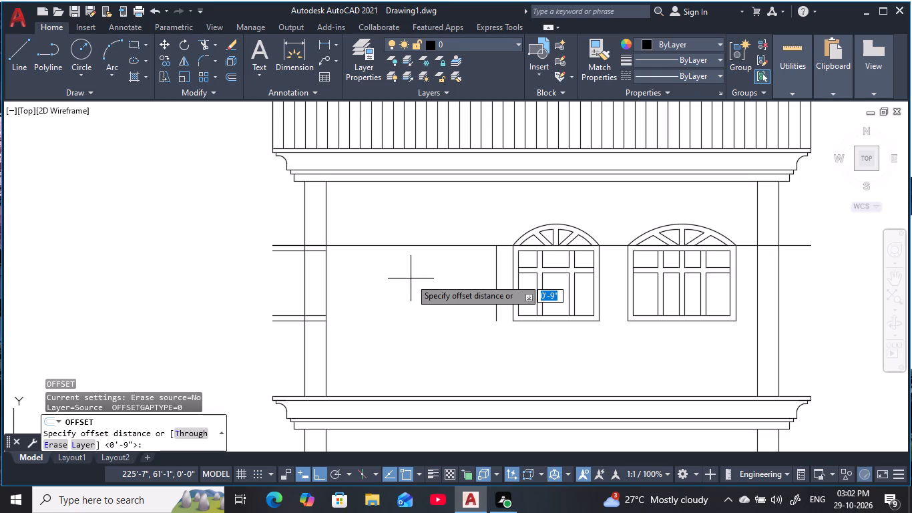
{"action": "key", "text": "3"}
{"action": "type", "text": "'6"}
{"action": "key", "text": "space"}
{"action": "left_click", "coordinate": [497, 297]}
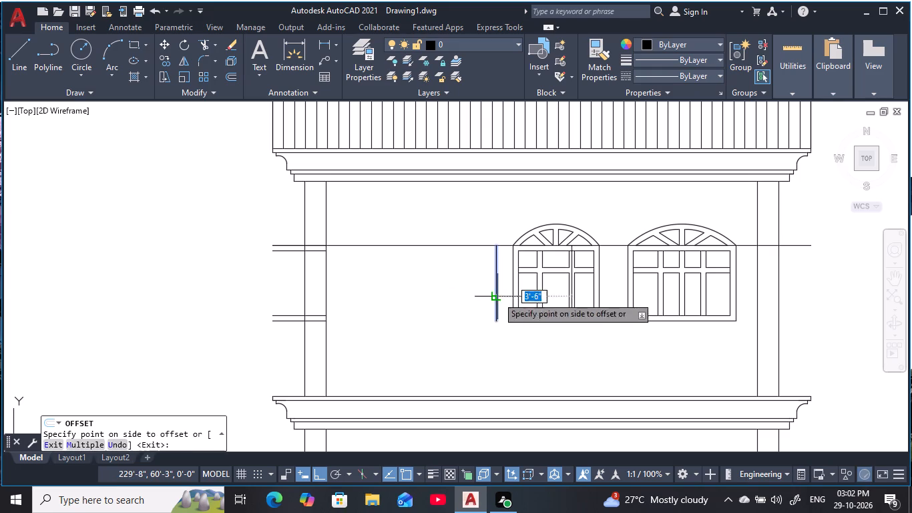
{"action": "left_click", "coordinate": [341, 301]}
{"action": "key", "text": "Escape"}
{"action": "key", "text": "Escape"}
{"action": "key", "text": "Escape"}
{"action": "key", "text": "Escape"}
Trim the long head line outside the far jamb and between the near jamb and the narrower window.
{"action": "type", "text": "tr"}
{"action": "key", "text": "space"}
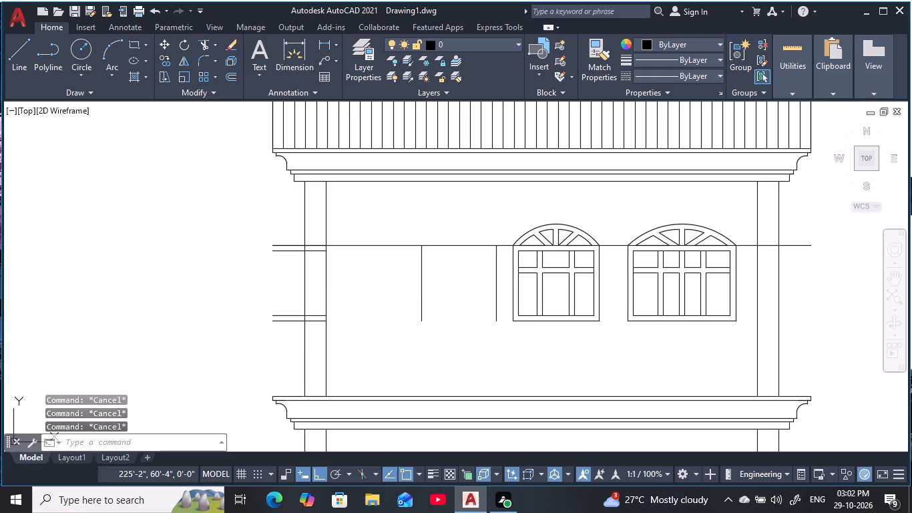
{"action": "left_click_drag", "start_coordinate": [403, 283], "coordinate": [401, 269]}
{"action": "left_click", "coordinate": [372, 222]}
{"action": "left_click", "coordinate": [507, 252]}
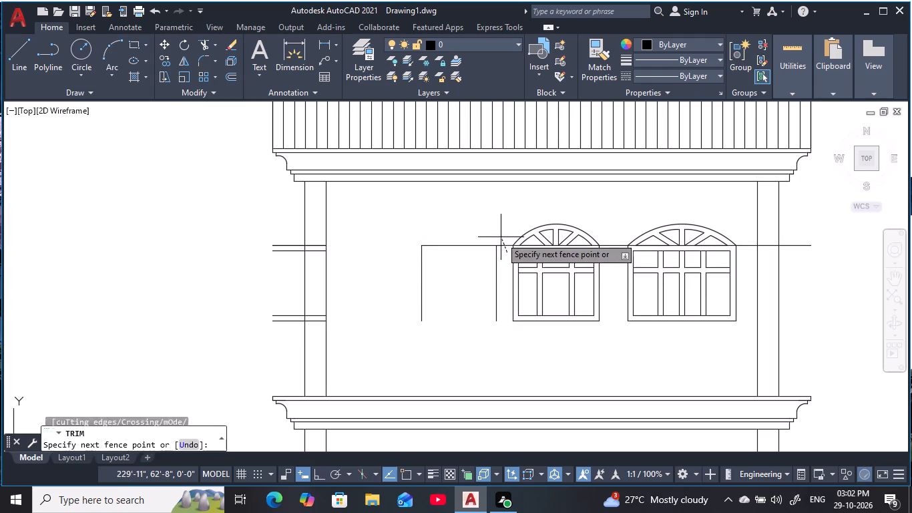
{"action": "left_click", "coordinate": [499, 234]}
{"action": "key", "text": "Escape"}
{"action": "key", "text": "Escape"}
{"action": "key", "text": "Escape"}
{"action": "key", "text": "Escape"}
{"action": "key", "text": "Escape"}
{"action": "key", "text": "Escape"}
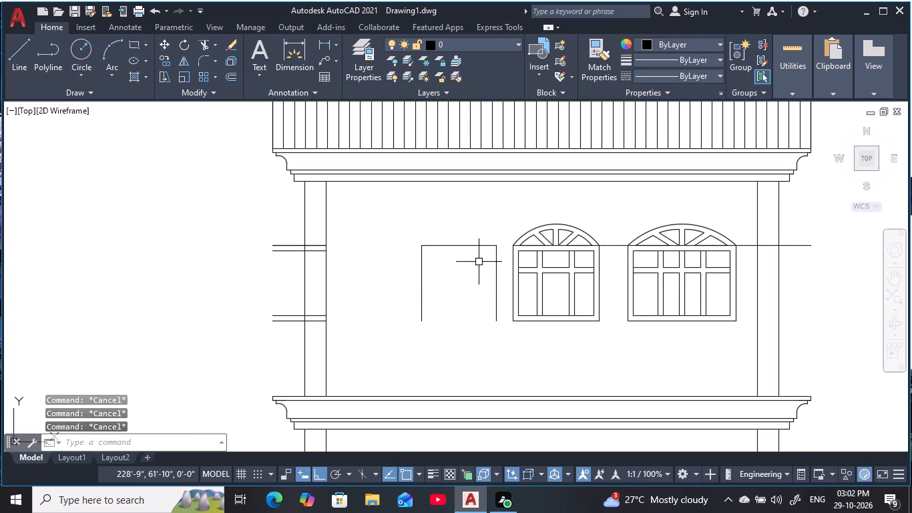
Offset the door's head line and both jamb lines 3" inward to form the door frame.
{"action": "type", "text": "o"}
{"action": "key", "text": "space"}
{"action": "key", "text": "3"}
{"action": "key", "text": "space"}
{"action": "left_click", "coordinate": [476, 246]}
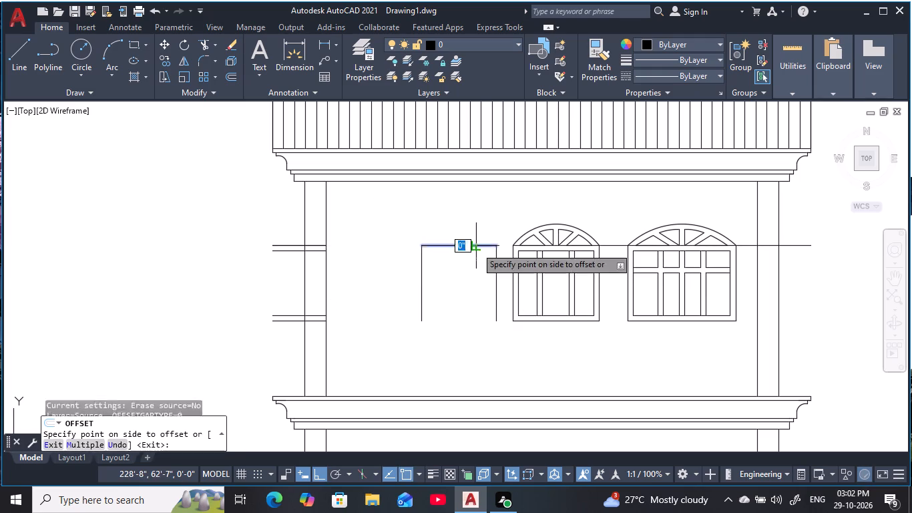
{"action": "left_click", "coordinate": [482, 295]}
{"action": "left_click", "coordinate": [421, 285]}
{"action": "left_click", "coordinate": [452, 296]}
{"action": "left_click", "coordinate": [497, 289]}
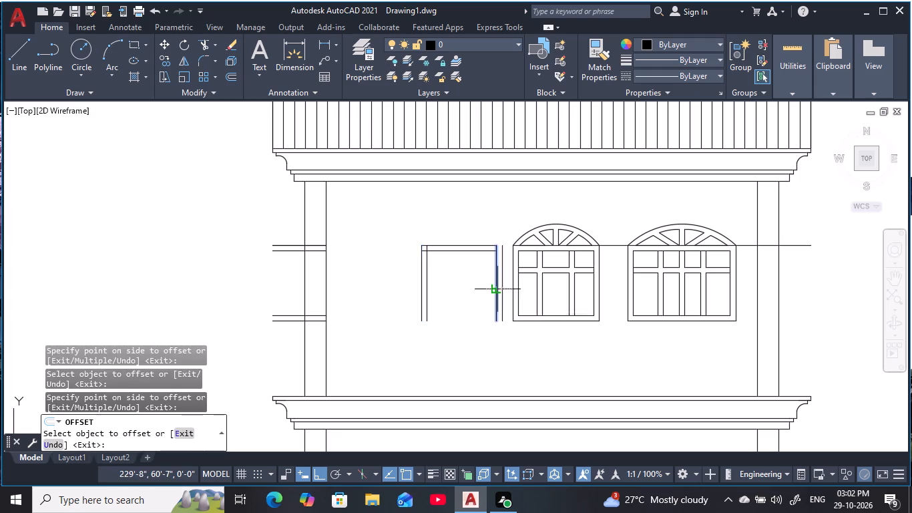
{"action": "left_click", "coordinate": [465, 299]}
{"action": "key", "text": "Escape"}
{"action": "key", "text": "Escape"}
Trim the overlapping inner frame lines at both upper corners of the door frame.
{"action": "scroll", "coordinate": [439, 252], "scroll_direction": "up", "scroll_amount": 2}
{"action": "middle_click_drag", "start_coordinate": [435, 252], "coordinate": [385, 220]}
{"action": "key", "text": "Escape"}
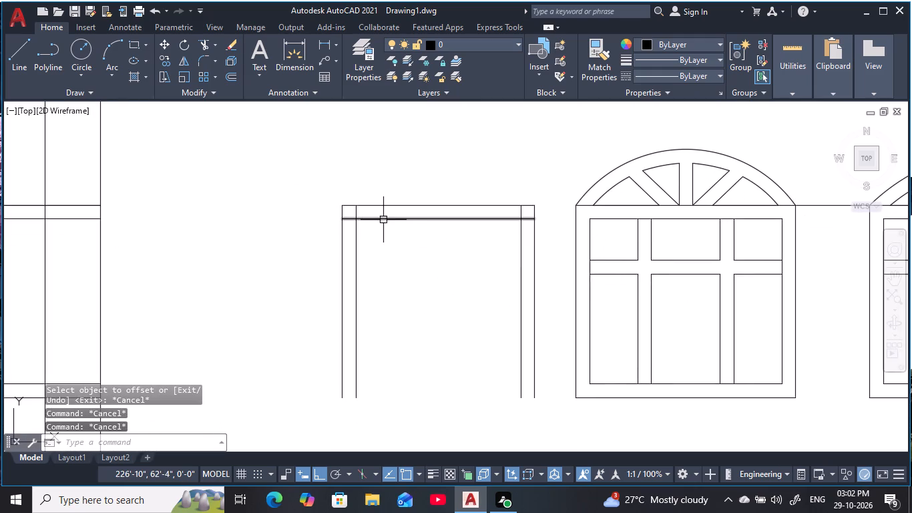
{"action": "key", "text": "t"}
{"action": "key", "text": "r"}
{"action": "key", "text": "space"}
{"action": "scroll", "coordinate": [377, 217], "scroll_direction": "up", "scroll_amount": 3}
{"action": "left_click_drag", "start_coordinate": [332, 204], "coordinate": [252, 224]}
{"action": "scroll", "coordinate": [394, 239], "scroll_direction": "down", "scroll_amount": 2}
{"action": "left_click", "coordinate": [321, 241]}
{"action": "left_click", "coordinate": [316, 227]}
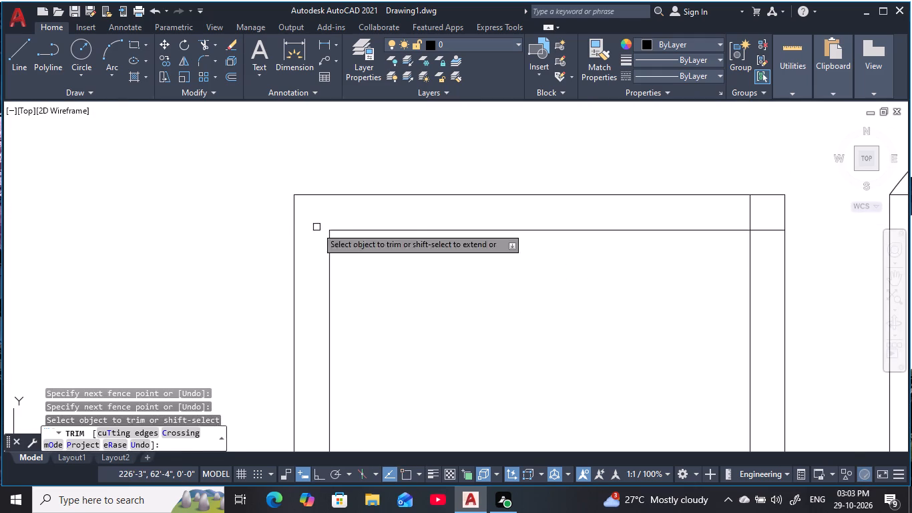
{"action": "scroll", "coordinate": [506, 273], "scroll_direction": "down", "scroll_amount": 1}
{"action": "middle_click_drag", "start_coordinate": [503, 273], "coordinate": [405, 277]}
{"action": "scroll", "coordinate": [606, 253], "scroll_direction": "up", "scroll_amount": 3}
{"action": "left_click", "coordinate": [496, 224]}
{"action": "left_click", "coordinate": [491, 271]}
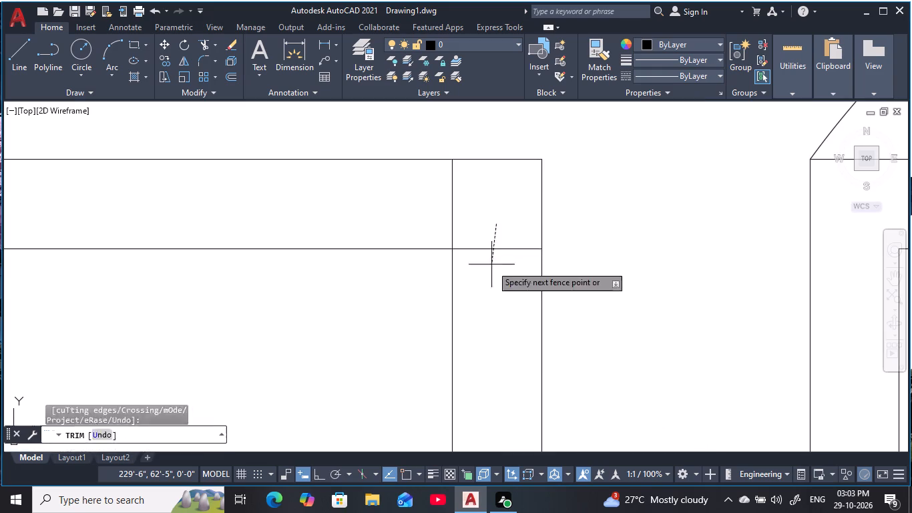
{"action": "left_click", "coordinate": [493, 232]}
{"action": "left_click", "coordinate": [452, 224]}
{"action": "scroll", "coordinate": [452, 241], "scroll_direction": "down", "scroll_amount": 4}
{"action": "middle_click_drag", "start_coordinate": [455, 242], "coordinate": [462, 229]}
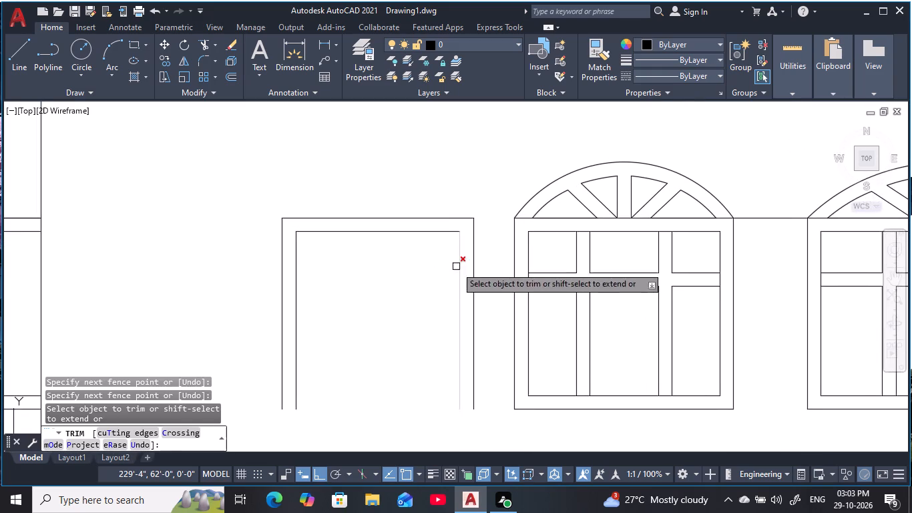
{"action": "scroll", "coordinate": [451, 279], "scroll_direction": "up", "scroll_amount": 1}
{"action": "key", "text": "Escape"}
{"action": "key", "text": "Escape"}
{"action": "middle_click_drag", "start_coordinate": [441, 236], "coordinate": [447, 226]}
{"action": "scroll", "coordinate": [447, 226], "scroll_direction": "down", "scroll_amount": 3}
{"action": "middle_click_drag", "start_coordinate": [439, 255], "coordinate": [450, 240]}
{"action": "key", "text": "Escape"}
{"action": "key", "text": "Escape"}
{"action": "key", "text": "Escape"}
{"action": "key", "text": "Escape"}
{"action": "key", "text": "Escape"}
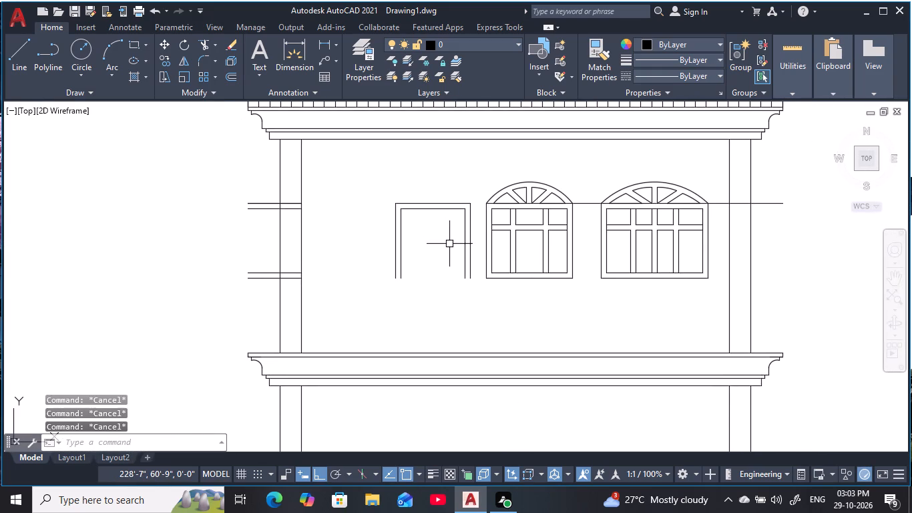
Draw a vertical centre line from the midpoint of the door's inner head line down to the top of the molding.
{"action": "type", "text": "l"}
{"action": "key", "text": "space"}
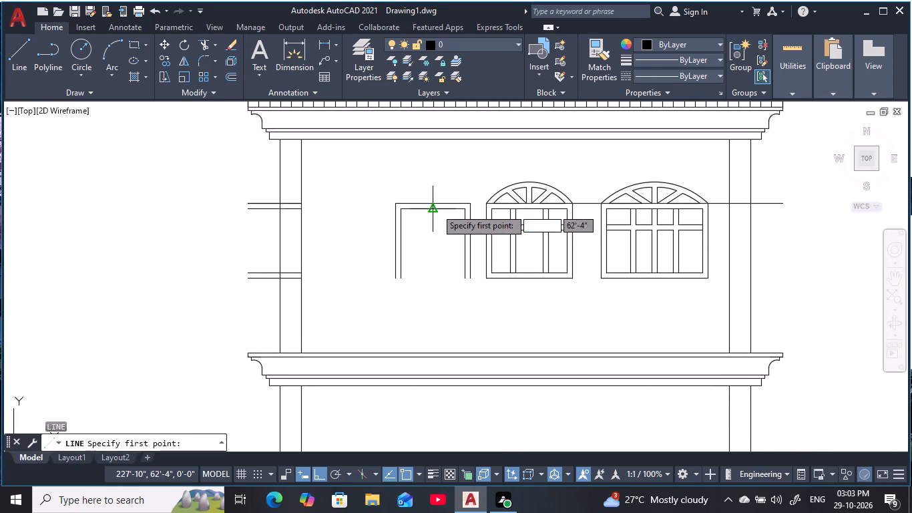
{"action": "left_click", "coordinate": [436, 208]}
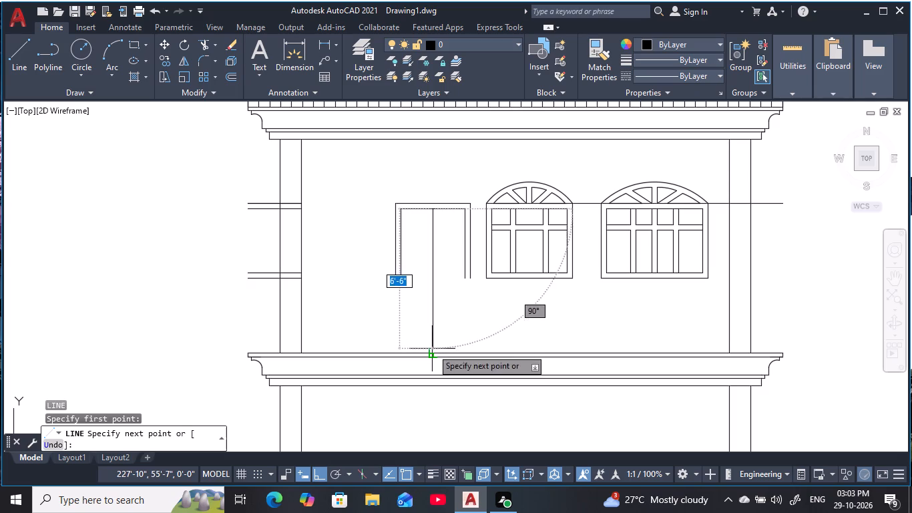
{"action": "left_click", "coordinate": [432, 349]}
{"action": "key", "text": "Escape"}
{"action": "key", "text": "Escape"}
{"action": "key", "text": "Escape"}
{"action": "middle_click_drag", "start_coordinate": [456, 293], "coordinate": [453, 303]}
{"action": "key", "text": "Escape"}
{"action": "scroll", "coordinate": [453, 303], "scroll_direction": "up", "scroll_amount": 1}
{"action": "key", "text": "Escape"}
{"action": "key", "text": "Escape"}
{"action": "key", "text": "Escape"}
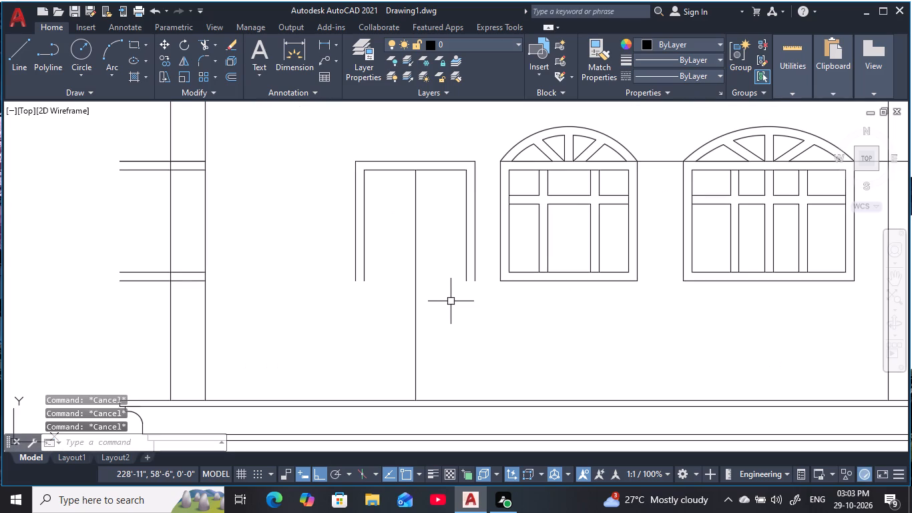
{"action": "key", "text": "Escape"}
{"action": "key", "text": "Escape"}
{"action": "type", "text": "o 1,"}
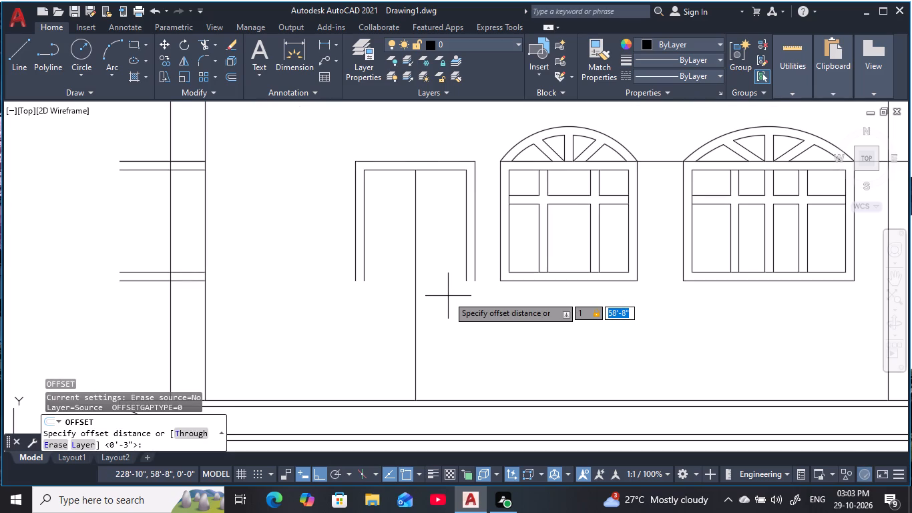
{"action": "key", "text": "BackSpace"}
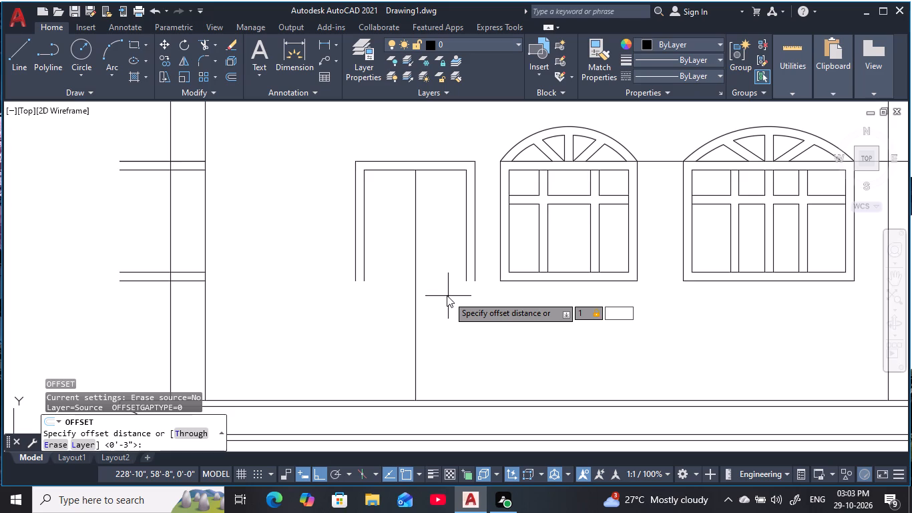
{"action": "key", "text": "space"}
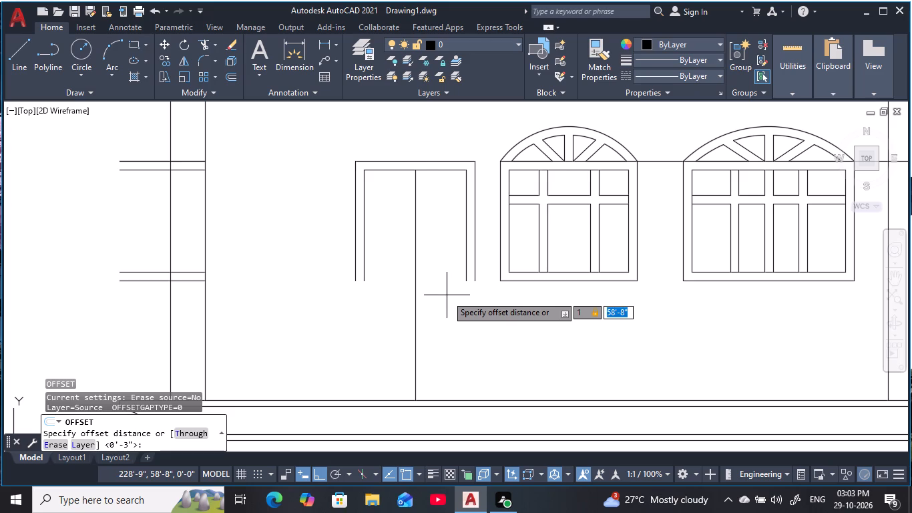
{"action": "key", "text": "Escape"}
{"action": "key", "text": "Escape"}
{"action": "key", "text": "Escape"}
Offset the door's vertical centre line 1" to each side.
{"action": "type", "text": "o 1"}
{"action": "key", "text": "space"}
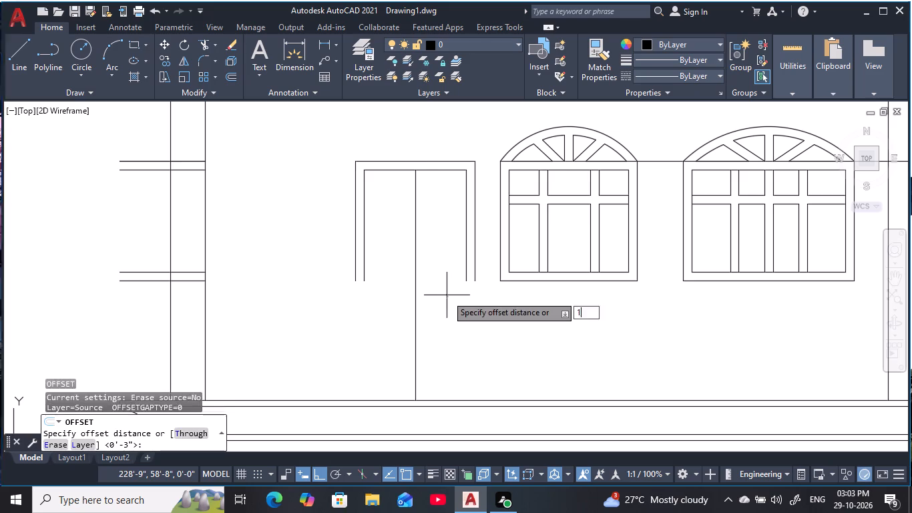
{"action": "left_click", "coordinate": [419, 308]}
{"action": "left_click", "coordinate": [415, 309]}
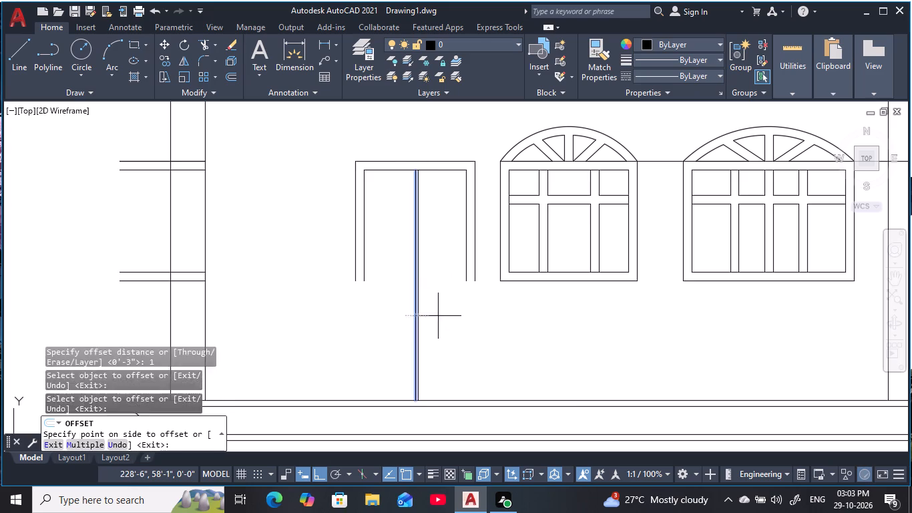
{"action": "left_click", "coordinate": [438, 316]}
{"action": "left_click", "coordinate": [413, 321]}
{"action": "left_click", "coordinate": [374, 333]}
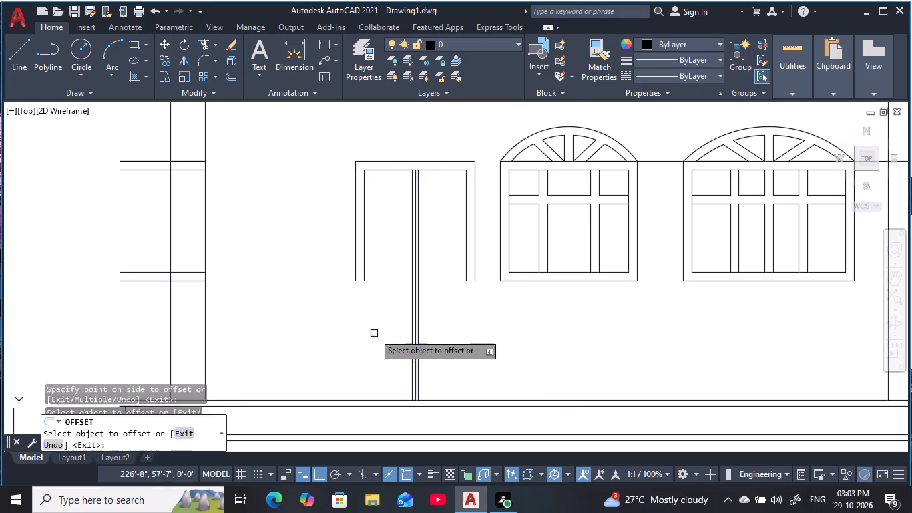
{"action": "key", "text": "Escape"}
{"action": "key", "text": "Escape"}
Erase the original middle line between the two offset lines at the door's centre.
{"action": "scroll", "coordinate": [408, 308], "scroll_direction": "up", "scroll_amount": 2}
{"action": "key", "text": "Escape"}
{"action": "key", "text": "Escape"}
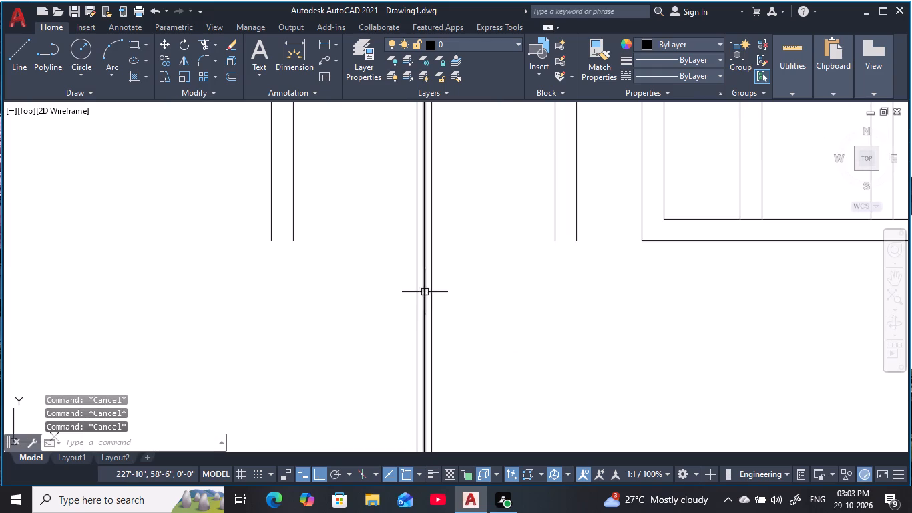
{"action": "left_click", "coordinate": [424, 292]}
{"action": "type", "text": "e"}
{"action": "key", "text": "space"}
{"action": "key", "text": "Escape"}
{"action": "scroll", "coordinate": [461, 279], "scroll_direction": "down", "scroll_amount": 2}
{"action": "key", "text": "Escape"}
{"action": "middle_click", "coordinate": [461, 287]}
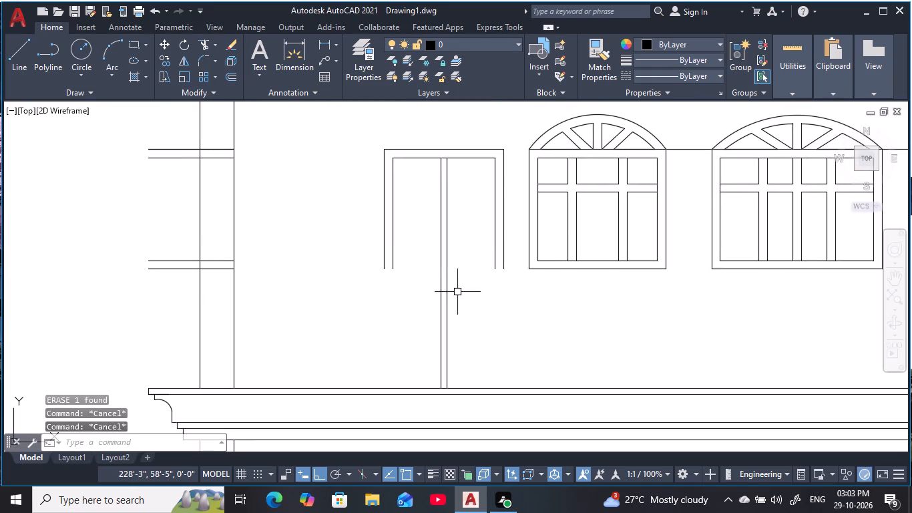
{"action": "key", "text": "Escape"}
{"action": "key", "text": "Escape"}
{"action": "key", "text": "Escape"}
{"action": "middle_click_drag", "start_coordinate": [459, 283], "coordinate": [447, 290]}
{"action": "key", "text": "Escape"}
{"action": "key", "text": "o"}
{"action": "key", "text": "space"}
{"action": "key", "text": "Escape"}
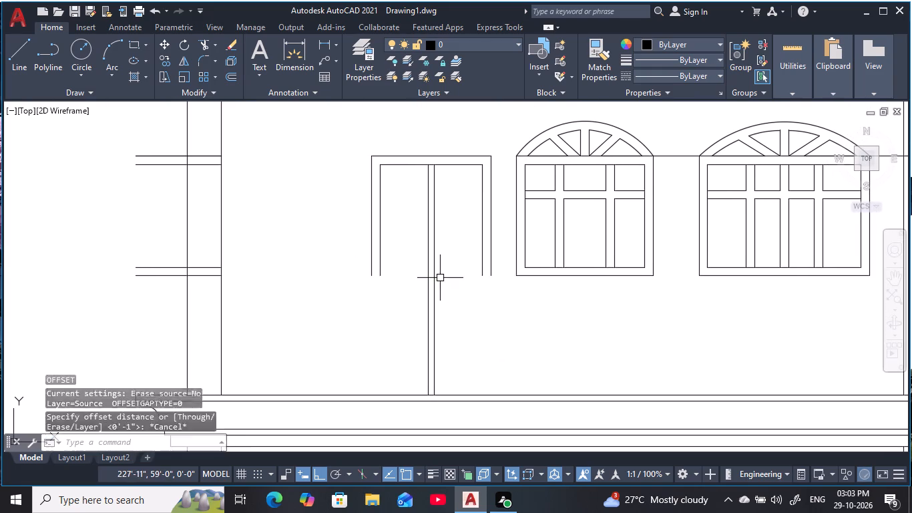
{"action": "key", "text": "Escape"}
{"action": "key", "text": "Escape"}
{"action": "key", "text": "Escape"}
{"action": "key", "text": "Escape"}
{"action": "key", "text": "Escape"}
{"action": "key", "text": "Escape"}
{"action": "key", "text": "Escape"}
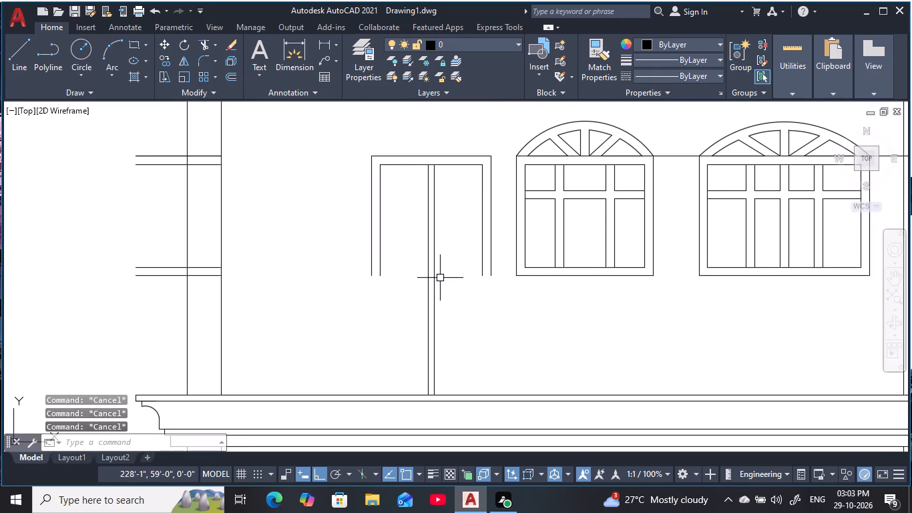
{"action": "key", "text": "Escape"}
Offset the top line of the molding below the door and windows 3' upward.
{"action": "middle_click_drag", "start_coordinate": [509, 315], "coordinate": [355, 284]}
{"action": "scroll", "coordinate": [352, 283], "scroll_direction": "down", "scroll_amount": 1}
{"action": "middle_click_drag", "start_coordinate": [353, 283], "coordinate": [361, 289]}
{"action": "key", "text": "Escape"}
{"action": "key", "text": "o"}
{"action": "key", "text": "space"}
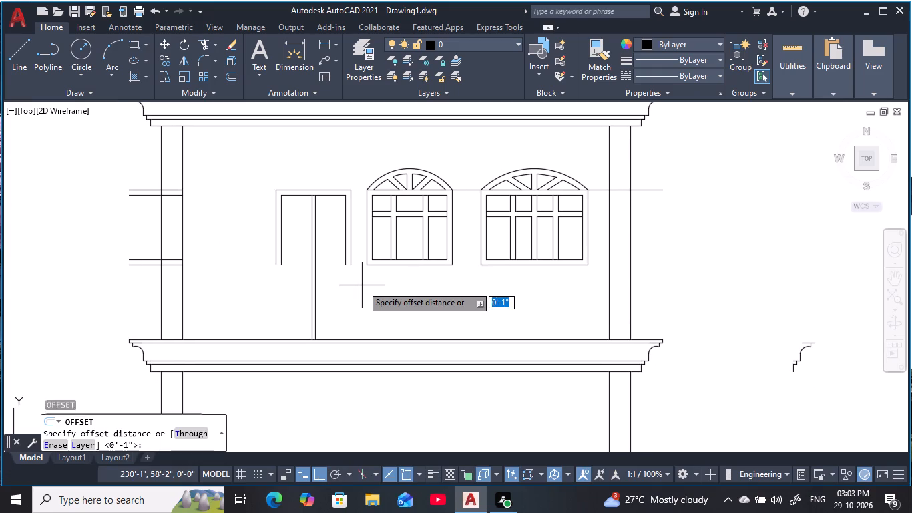
{"action": "type", "text": "3"}
{"action": "type", "text": "'"}
{"action": "key", "text": "space"}
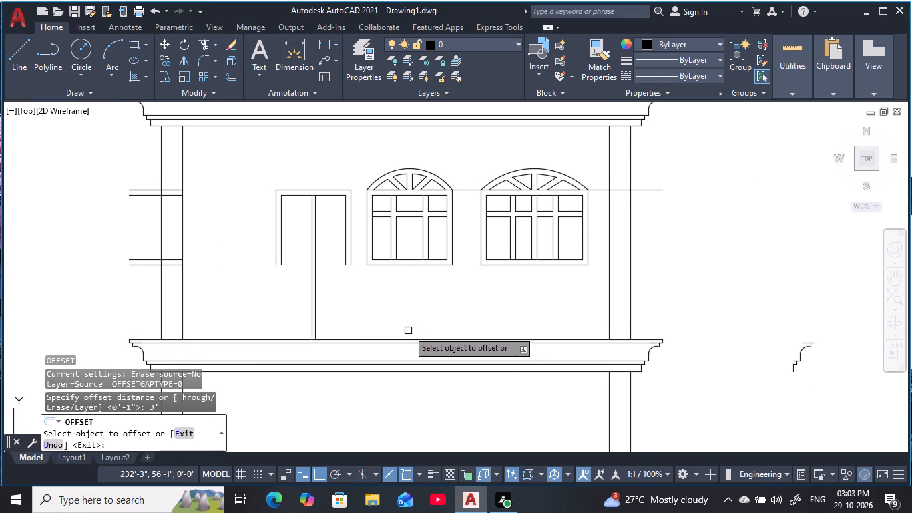
{"action": "left_click", "coordinate": [409, 335]}
{"action": "left_click", "coordinate": [411, 340]}
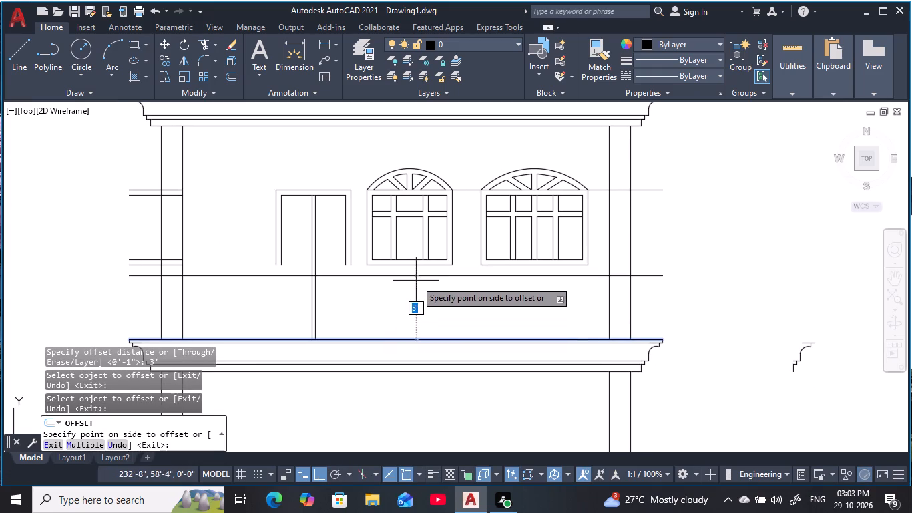
{"action": "left_click", "coordinate": [420, 252]}
{"action": "key", "text": "Escape"}
{"action": "key", "text": "Escape"}
{"action": "key", "text": "Escape"}
{"action": "middle_click", "coordinate": [379, 293]}
{"action": "key", "text": "Escape"}
{"action": "key", "text": "Escape"}
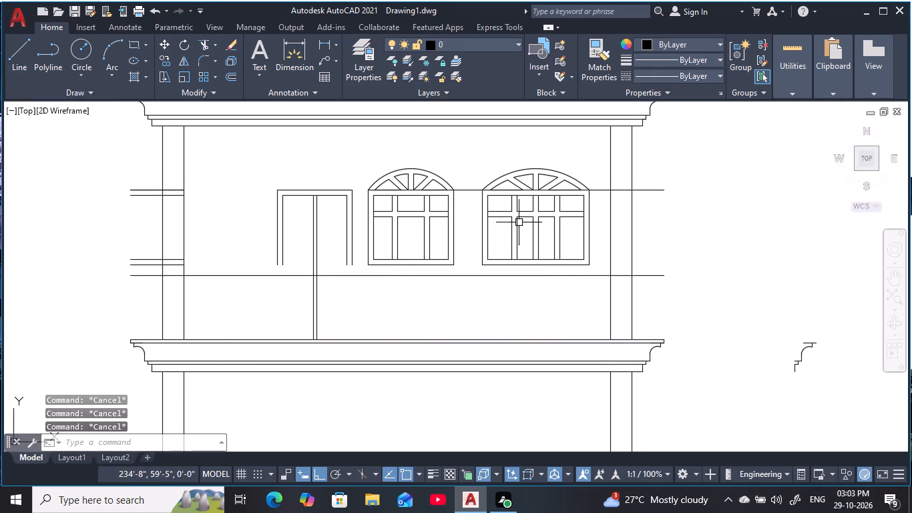
Erase the long horizontal line running through the bases of both window arches and past the right column.
{"action": "left_click", "coordinate": [690, 212]}
{"action": "left_click", "coordinate": [652, 170]}
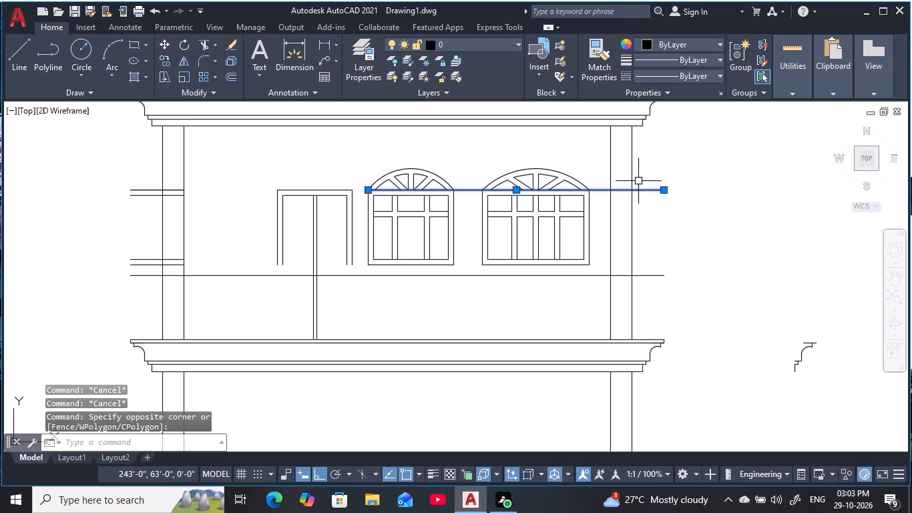
{"action": "key", "text": "e"}
{"action": "key", "text": "space"}
{"action": "key", "text": "Escape"}
{"action": "key", "text": "Escape"}
{"action": "key", "text": "Escape"}
{"action": "key", "text": "Escape"}
{"action": "key", "text": "Escape"}
{"action": "key", "text": "Escape"}
{"action": "key", "text": "Escape"}
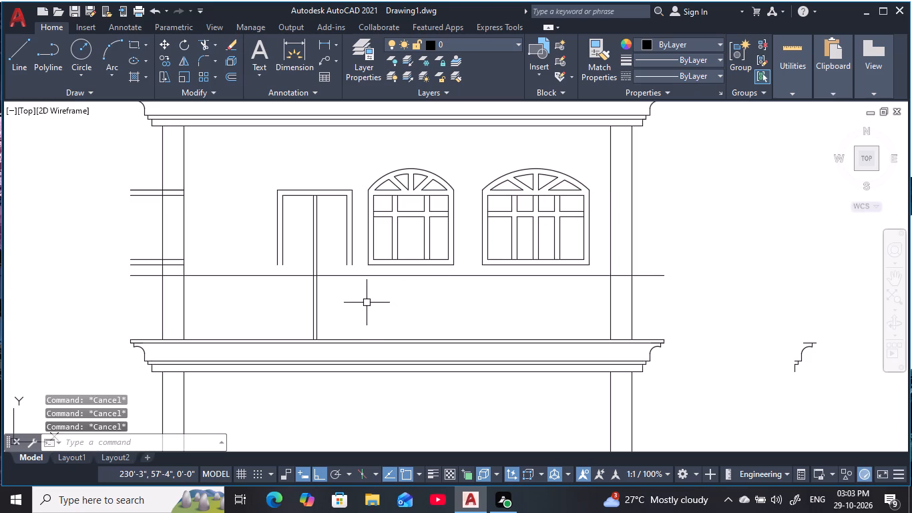
Extend the inner and outer jamb lines on both sides of the door frame down past their short ends.
{"action": "type", "text": "ex"}
{"action": "key", "text": "space"}
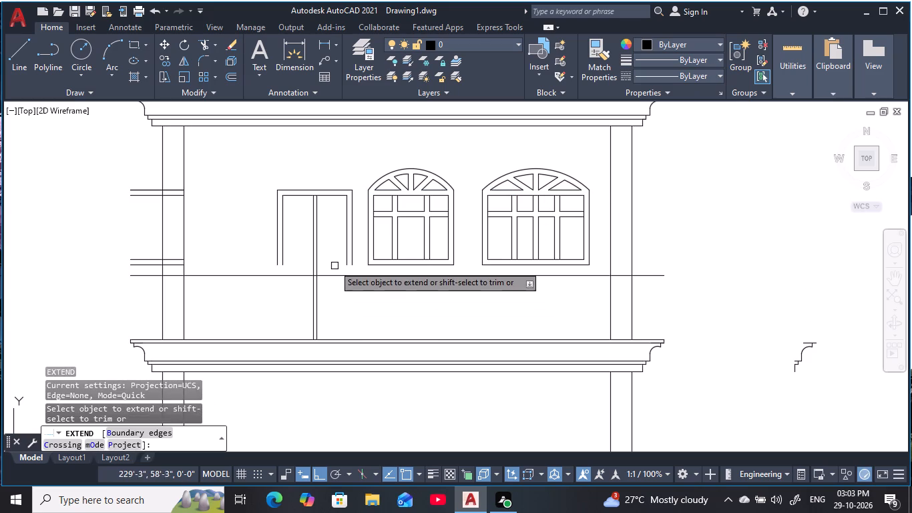
{"action": "left_click", "coordinate": [346, 253]}
{"action": "left_click", "coordinate": [347, 253]}
{"action": "left_click", "coordinate": [351, 253]}
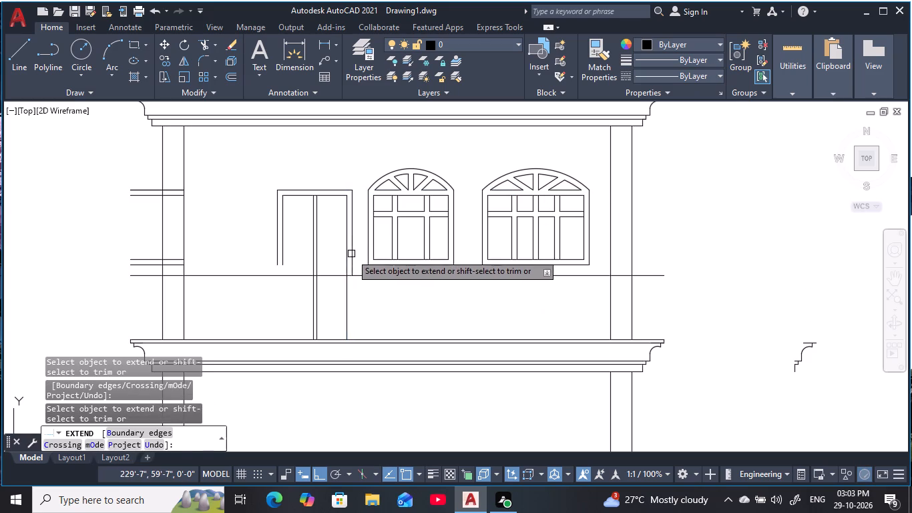
{"action": "left_click", "coordinate": [294, 253]}
{"action": "left_click", "coordinate": [267, 259]}
{"action": "key", "text": "Escape"}
{"action": "key", "text": "Escape"}
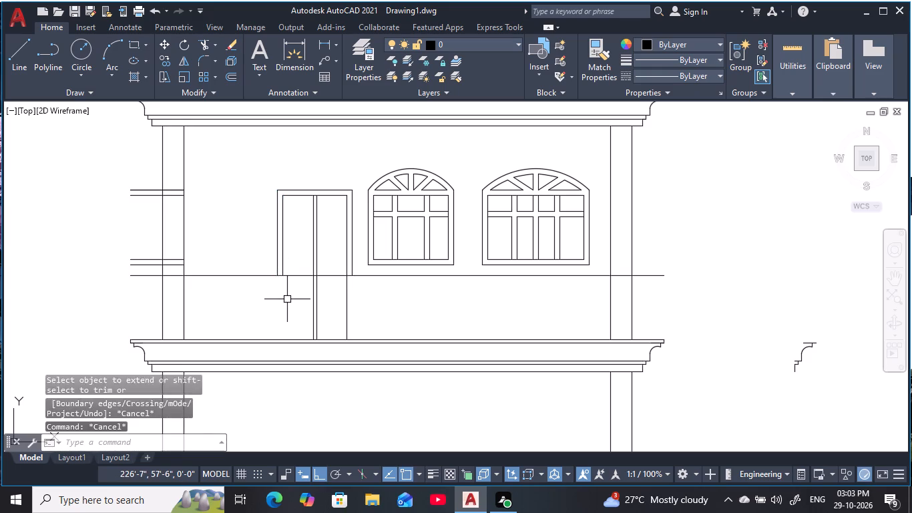
{"action": "key", "text": "Escape"}
{"action": "key", "text": "Escape"}
Trim the door's jamb and centre lines below the horizontal line 3' above the molding.
{"action": "type", "text": "tr"}
{"action": "key", "text": "space"}
{"action": "left_click_drag", "start_coordinate": [411, 325], "coordinate": [405, 324]}
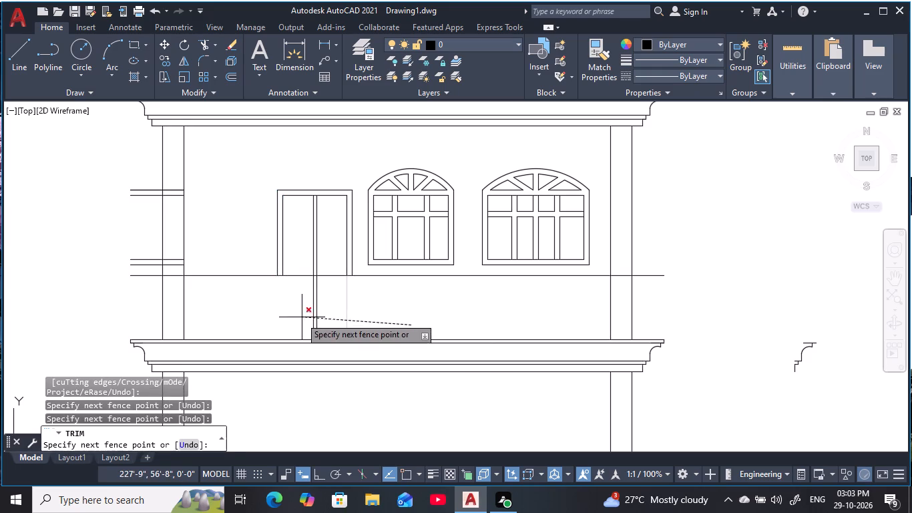
{"action": "left_click", "coordinate": [298, 318]}
Trim the horizontal lines crossing and projecting beyond the left column, and the 3' line across and beyond the right column.
{"action": "left_click", "coordinate": [174, 285]}
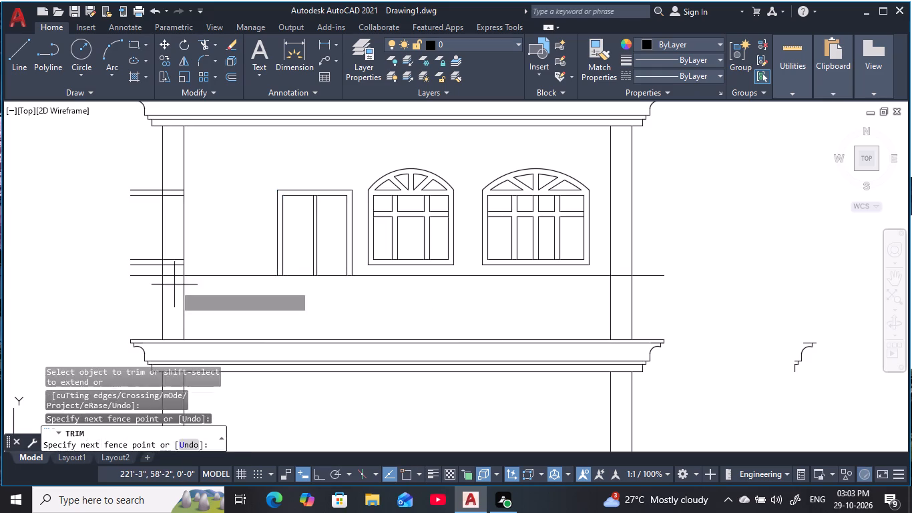
{"action": "left_click", "coordinate": [175, 180]}
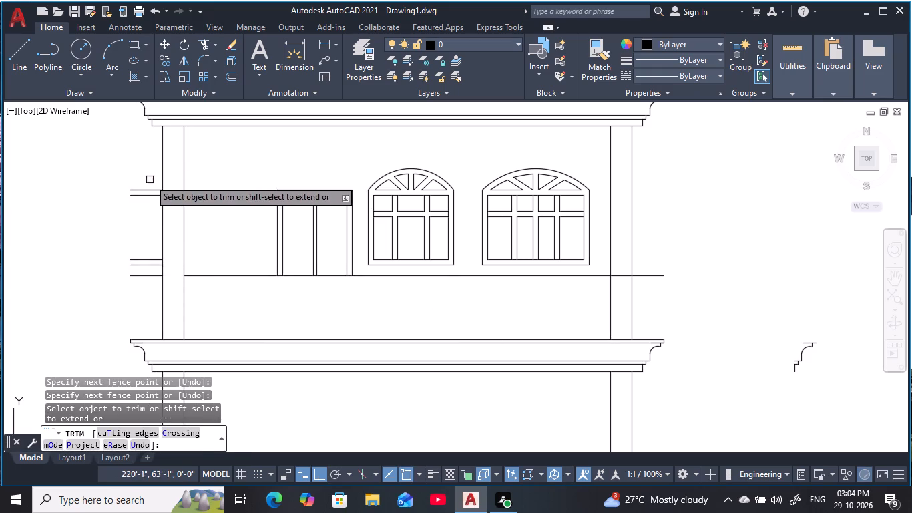
{"action": "left_click", "coordinate": [149, 180]}
{"action": "left_click", "coordinate": [147, 297]}
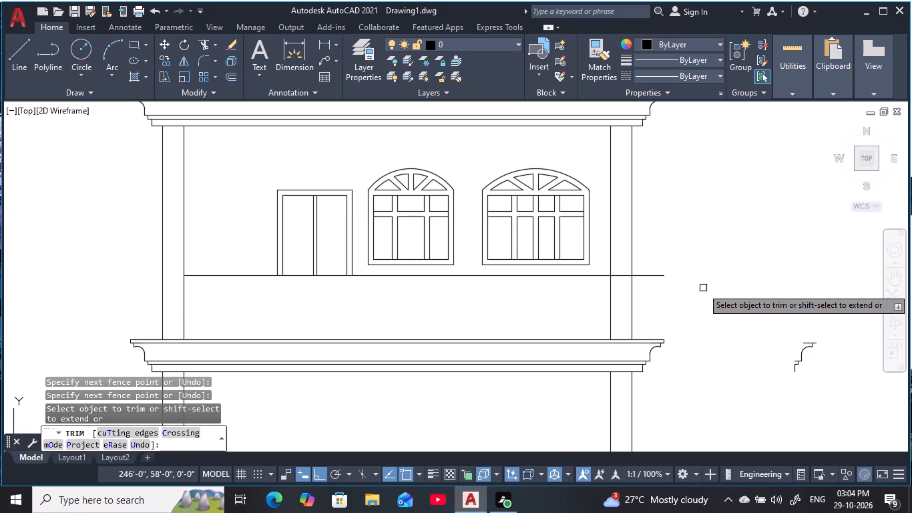
{"action": "left_click", "coordinate": [652, 289]}
{"action": "left_click", "coordinate": [636, 245]}
{"action": "left_click", "coordinate": [618, 291]}
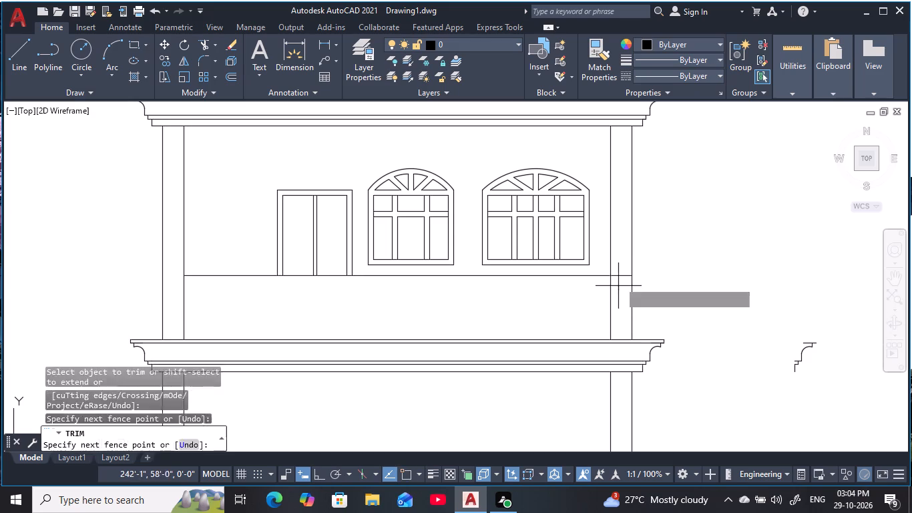
{"action": "left_click", "coordinate": [620, 262]}
{"action": "key", "text": "Escape"}
{"action": "key", "text": "Escape"}
{"action": "key", "text": "Escape"}
{"action": "key", "text": "Escape"}
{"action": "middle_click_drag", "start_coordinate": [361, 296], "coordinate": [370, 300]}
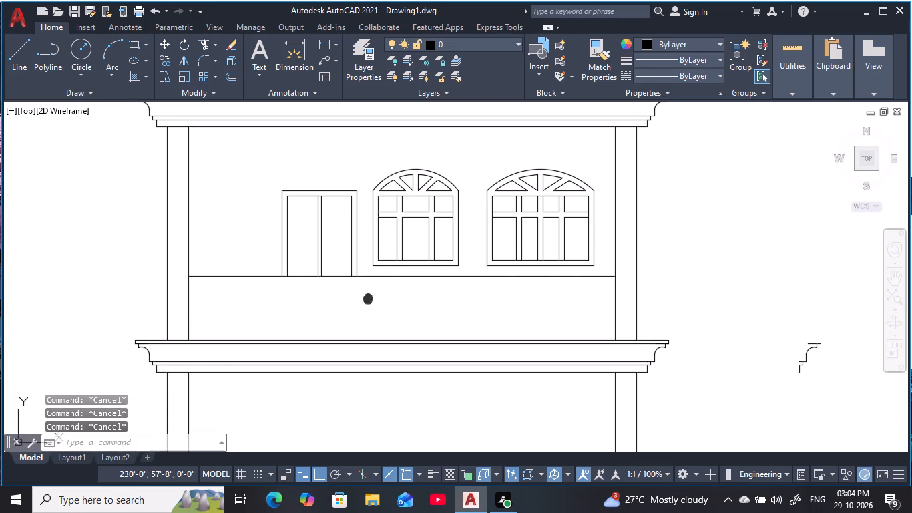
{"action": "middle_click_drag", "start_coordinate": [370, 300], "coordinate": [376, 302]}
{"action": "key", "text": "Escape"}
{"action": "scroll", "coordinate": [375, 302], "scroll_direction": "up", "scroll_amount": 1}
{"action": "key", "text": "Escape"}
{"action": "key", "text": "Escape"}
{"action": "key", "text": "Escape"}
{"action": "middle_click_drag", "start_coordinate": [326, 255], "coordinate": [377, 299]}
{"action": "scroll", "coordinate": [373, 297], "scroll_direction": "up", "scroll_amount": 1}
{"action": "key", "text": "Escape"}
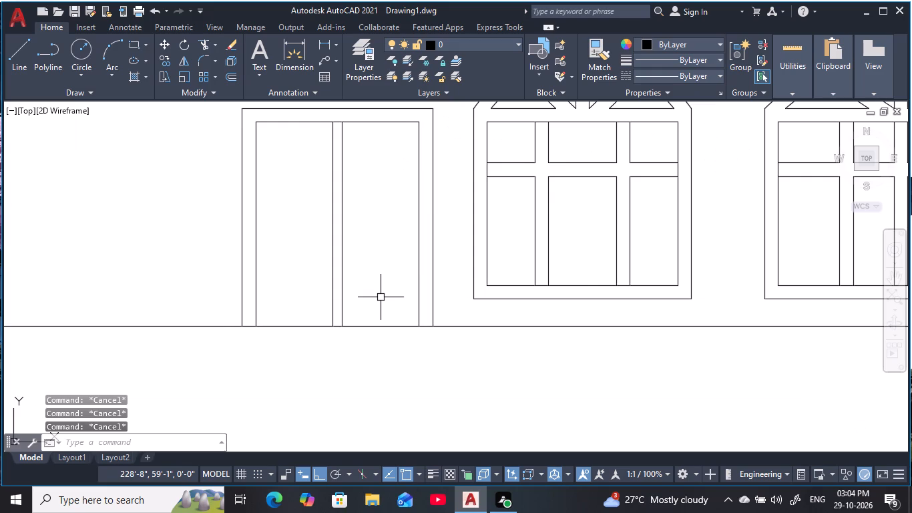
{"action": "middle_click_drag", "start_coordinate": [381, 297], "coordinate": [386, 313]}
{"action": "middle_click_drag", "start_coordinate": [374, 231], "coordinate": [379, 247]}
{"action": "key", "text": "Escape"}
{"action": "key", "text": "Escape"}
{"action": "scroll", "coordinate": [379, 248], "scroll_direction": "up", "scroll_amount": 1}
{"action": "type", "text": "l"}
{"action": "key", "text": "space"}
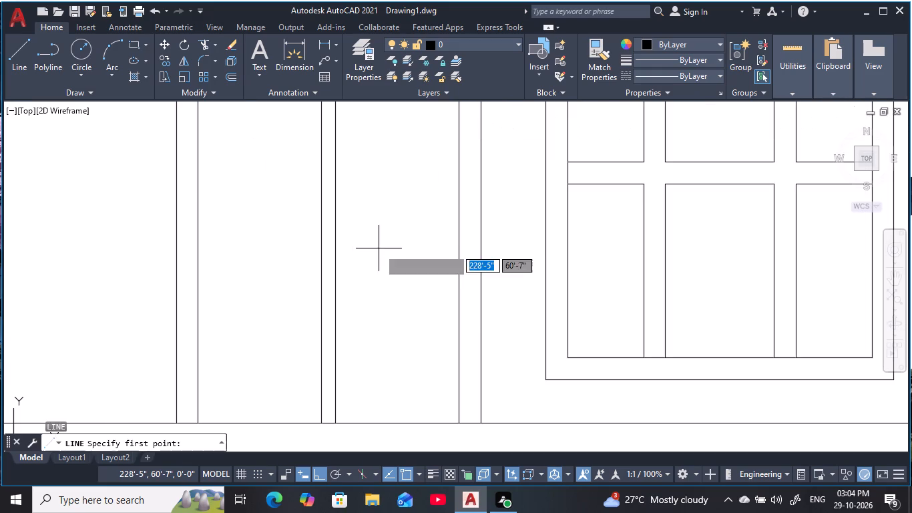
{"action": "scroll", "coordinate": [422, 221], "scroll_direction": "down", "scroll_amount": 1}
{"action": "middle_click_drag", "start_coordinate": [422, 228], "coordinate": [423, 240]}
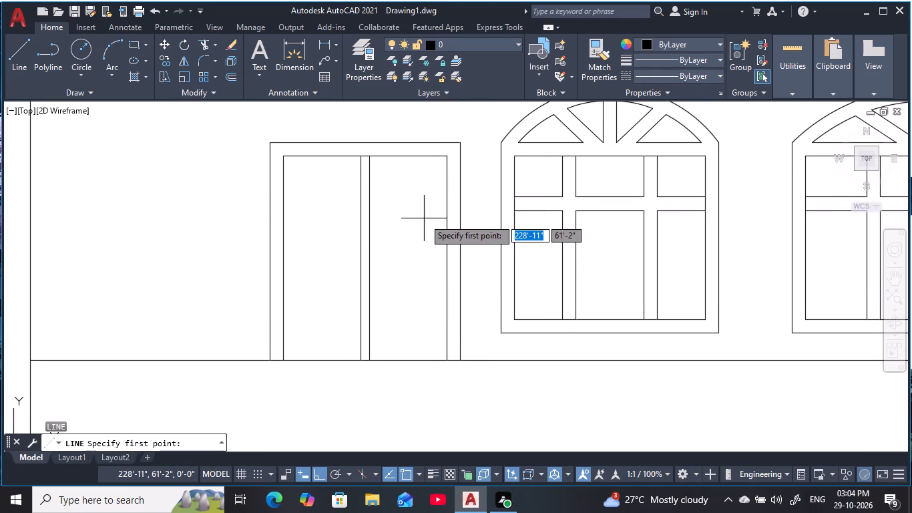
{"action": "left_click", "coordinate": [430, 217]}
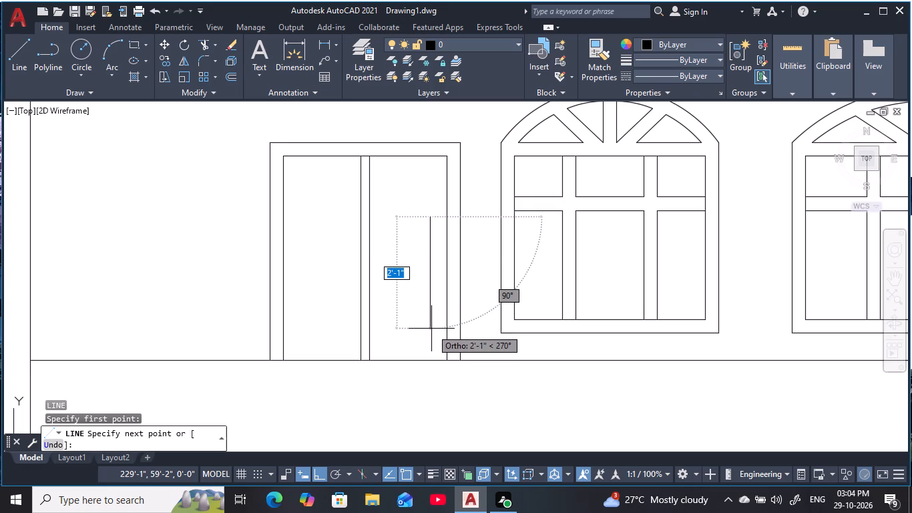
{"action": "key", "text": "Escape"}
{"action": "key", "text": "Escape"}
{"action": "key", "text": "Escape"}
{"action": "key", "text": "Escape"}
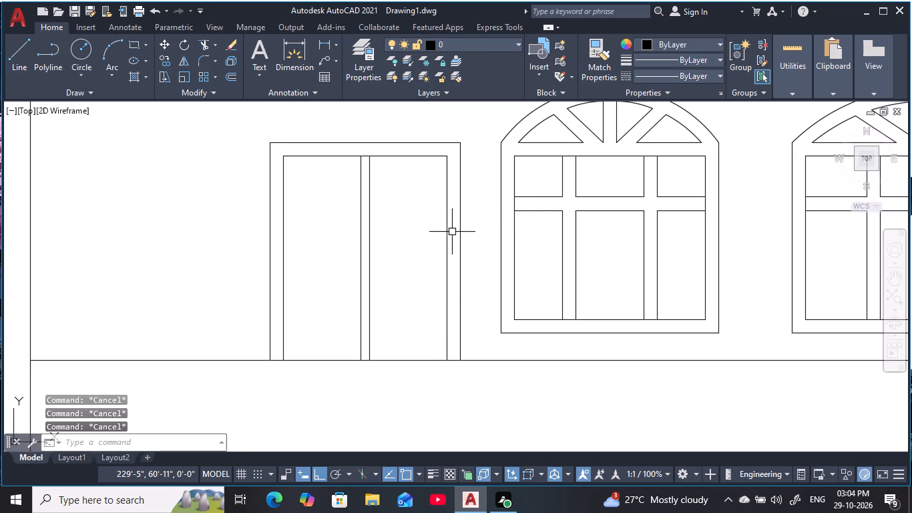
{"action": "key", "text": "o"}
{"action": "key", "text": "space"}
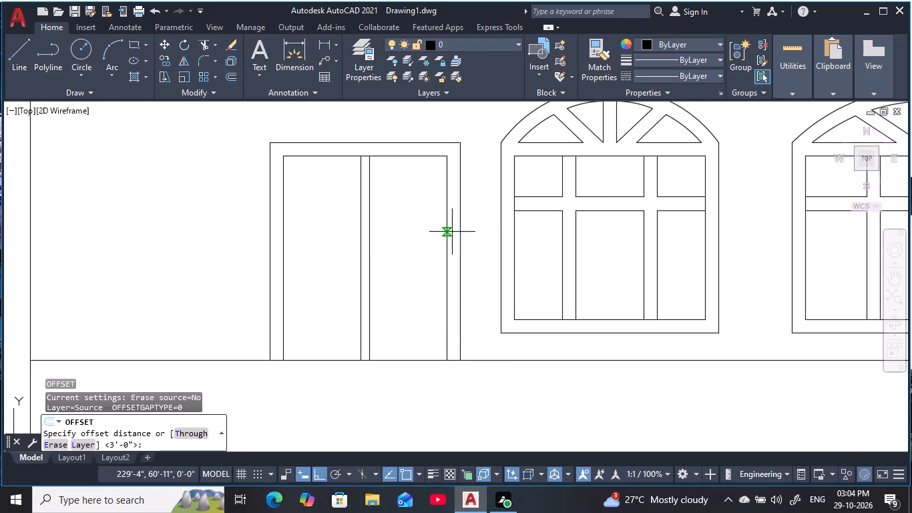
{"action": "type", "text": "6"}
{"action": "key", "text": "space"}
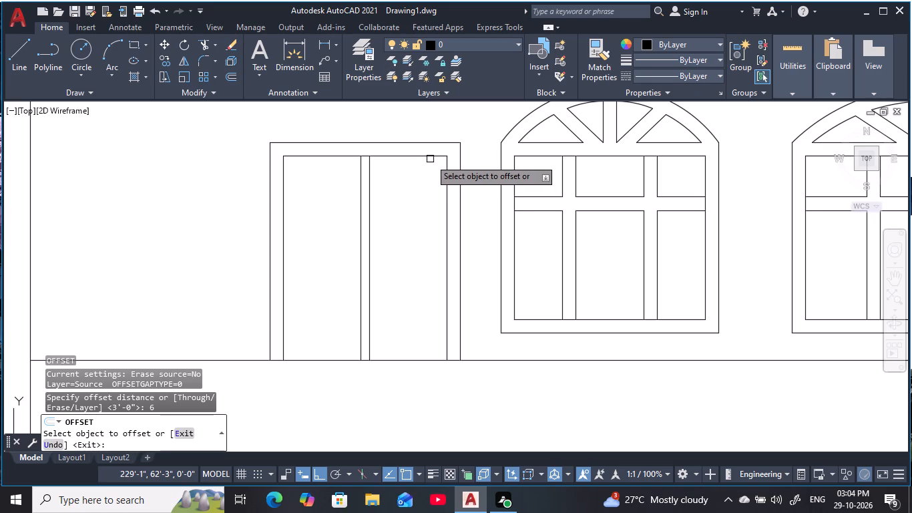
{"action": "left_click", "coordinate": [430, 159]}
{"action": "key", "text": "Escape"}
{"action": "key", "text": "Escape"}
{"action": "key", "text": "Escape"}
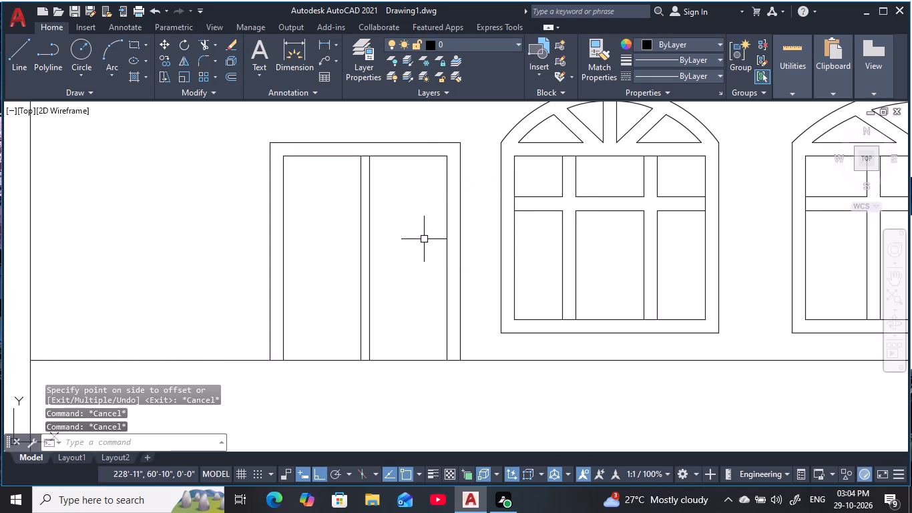
Offset the door's inner head line 1' downward and the horizontal line at the door's base 1' upward.
{"action": "key", "text": "o"}
{"action": "key", "text": "space"}
{"action": "type", "text": "1'"}
{"action": "key", "text": "space"}
{"action": "left_click", "coordinate": [417, 160]}
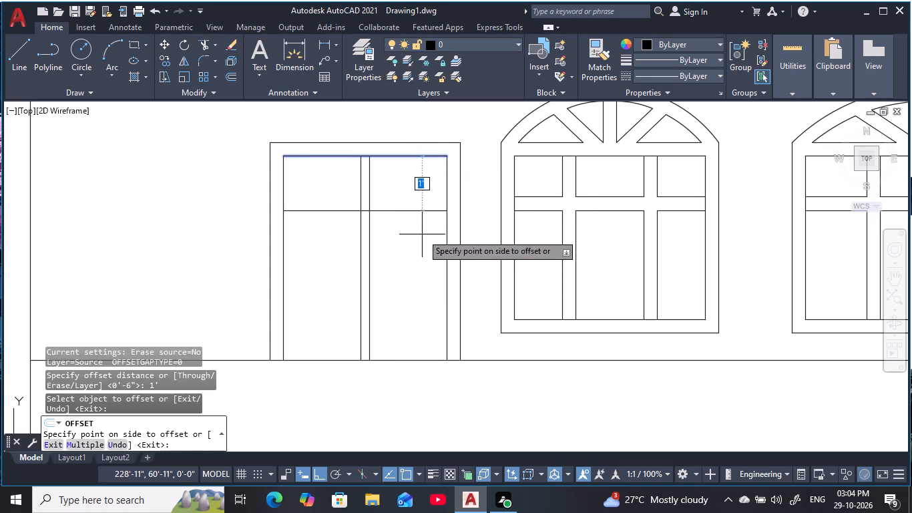
{"action": "left_click", "coordinate": [421, 242]}
{"action": "left_click", "coordinate": [425, 361]}
{"action": "left_click", "coordinate": [413, 279]}
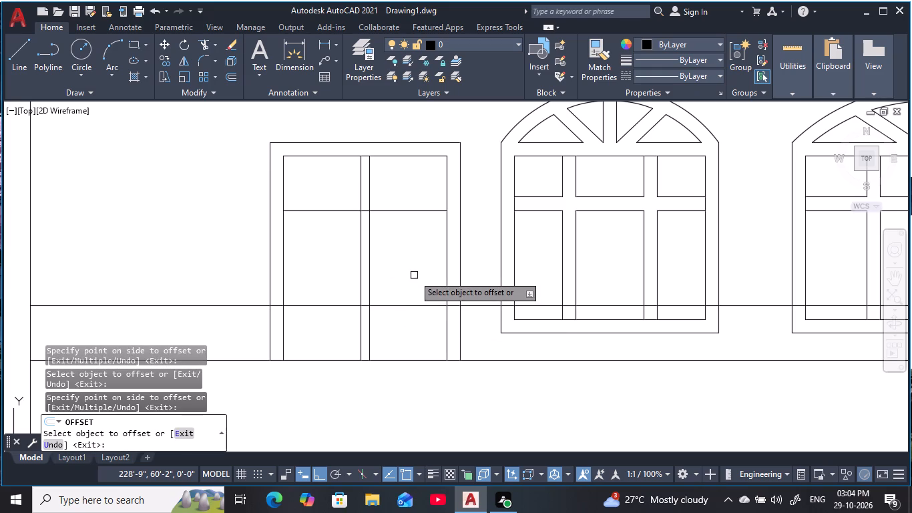
{"action": "key", "text": "Escape"}
{"action": "key", "text": "Escape"}
{"action": "key", "text": "Escape"}
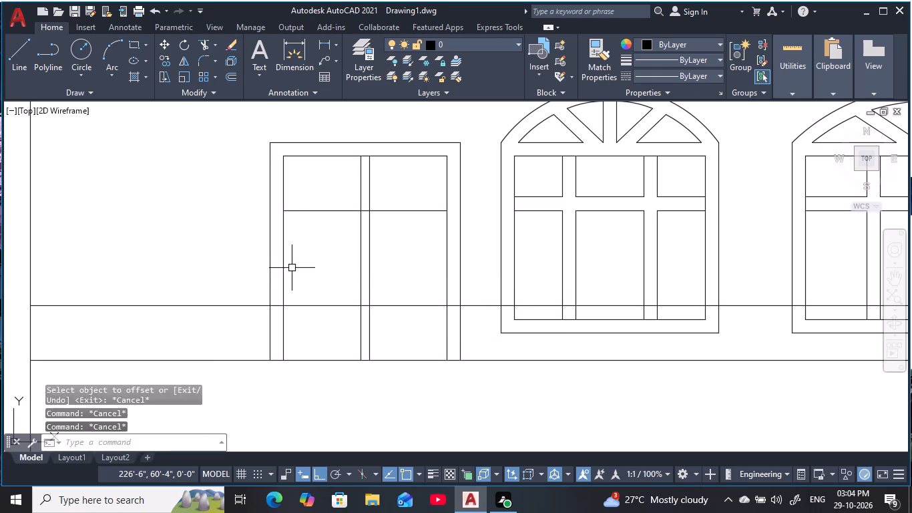
{"action": "key", "text": "Escape"}
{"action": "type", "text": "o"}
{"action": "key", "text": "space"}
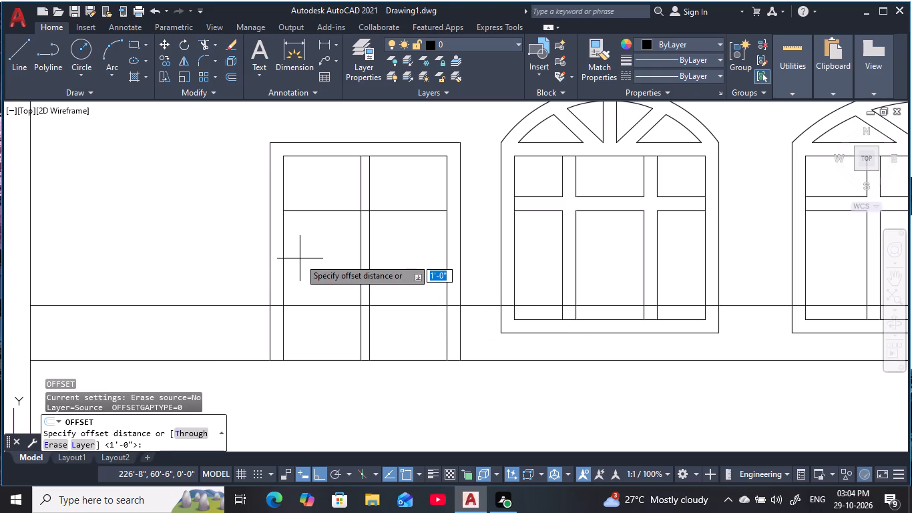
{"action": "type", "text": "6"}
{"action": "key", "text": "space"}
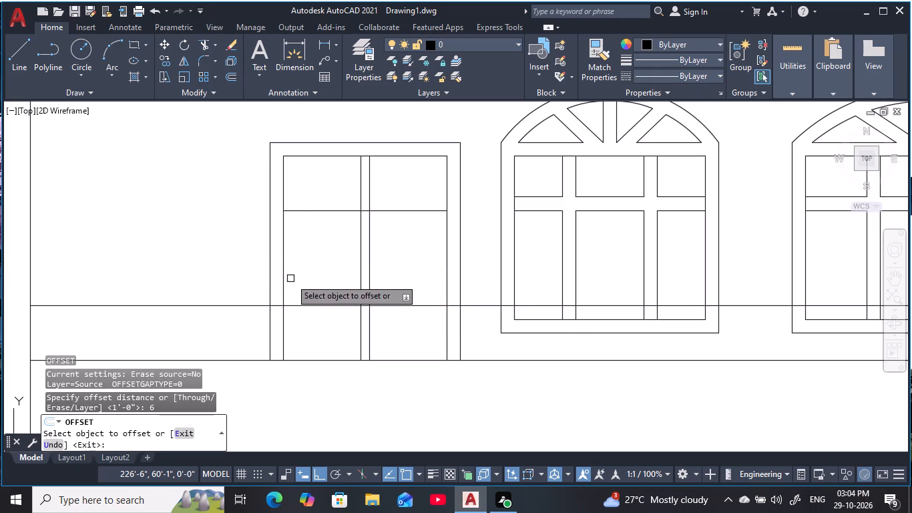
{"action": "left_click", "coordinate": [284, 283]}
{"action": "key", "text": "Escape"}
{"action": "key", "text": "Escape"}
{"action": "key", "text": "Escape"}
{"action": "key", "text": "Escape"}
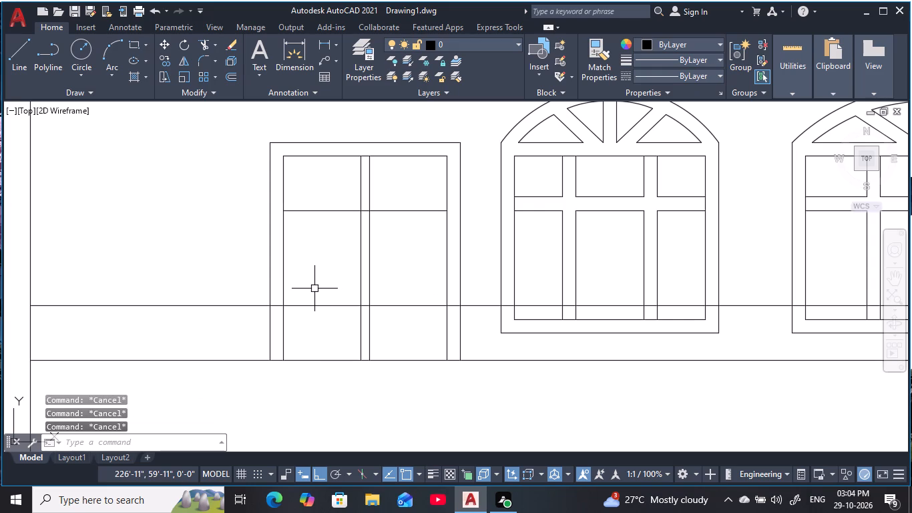
Offset the door's left and right inner jamb lines 3" inward.
{"action": "type", "text": "o 3"}
{"action": "key", "text": "space"}
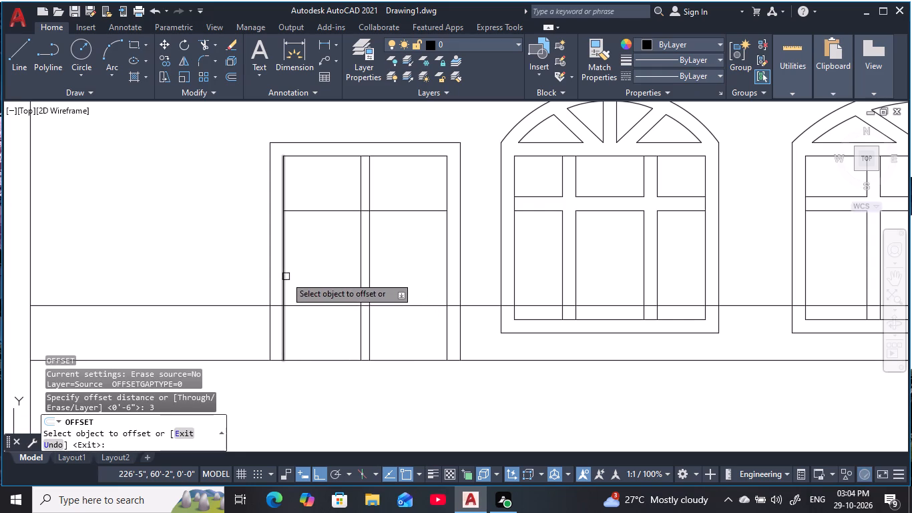
{"action": "left_click", "coordinate": [286, 277]}
{"action": "left_click", "coordinate": [332, 277]}
{"action": "left_click", "coordinate": [447, 263]}
{"action": "left_click", "coordinate": [409, 275]}
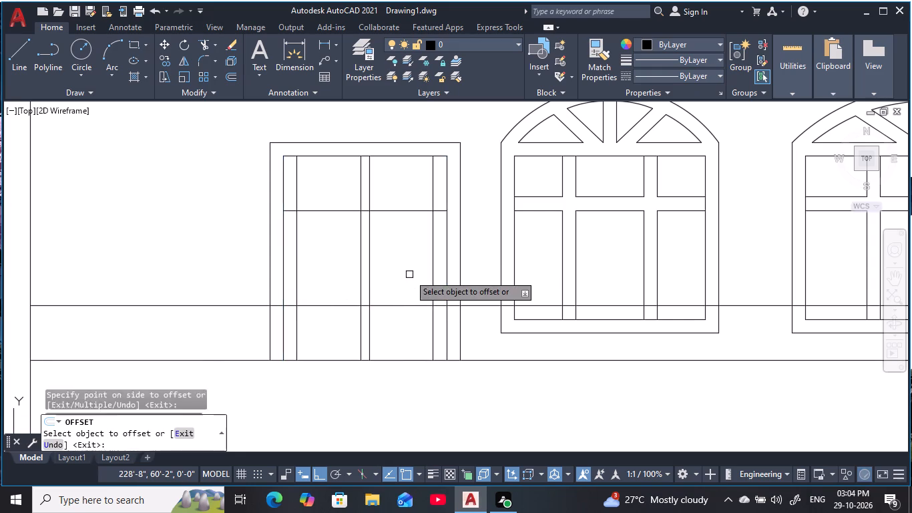
{"action": "key", "text": "Escape"}
{"action": "key", "text": "Escape"}
{"action": "key", "text": "Escape"}
{"action": "key", "text": "Escape"}
{"action": "key", "text": "Escape"}
{"action": "key", "text": "Escape"}
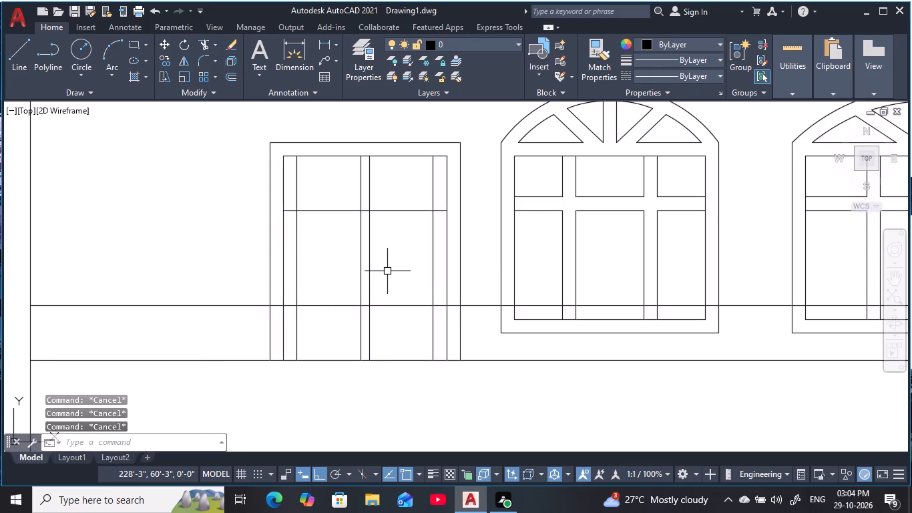
Offset the door's two centre lines 3" outward, one into each door leaf.
{"action": "type", "text": "o"}
{"action": "key", "text": "space"}
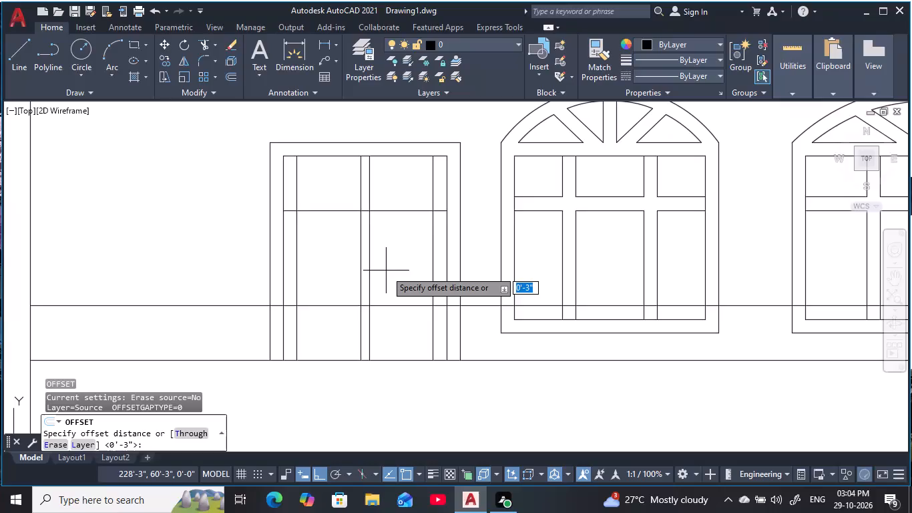
{"action": "type", "text": "3"}
{"action": "key", "text": "space"}
{"action": "left_click", "coordinate": [358, 270]}
{"action": "left_click", "coordinate": [325, 279]}
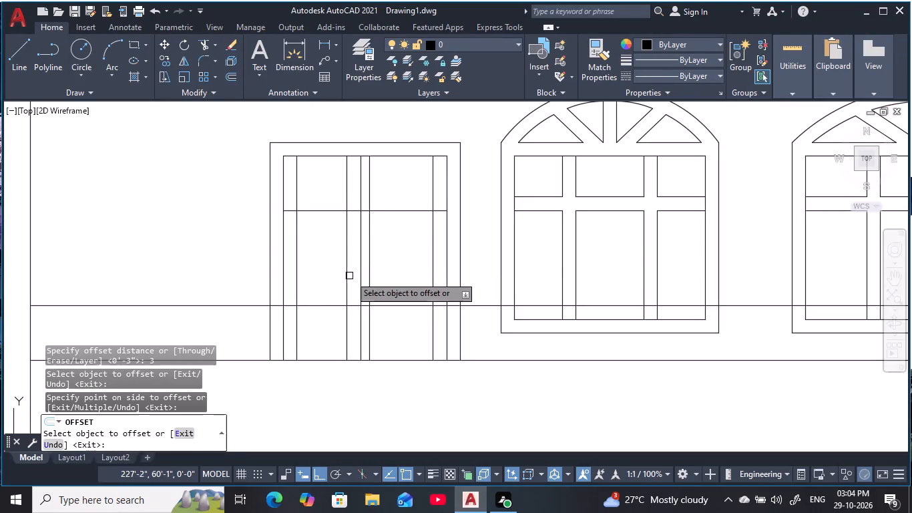
{"action": "left_click", "coordinate": [371, 275]}
{"action": "left_click", "coordinate": [390, 279]}
{"action": "key", "text": "Escape"}
{"action": "key", "text": "Escape"}
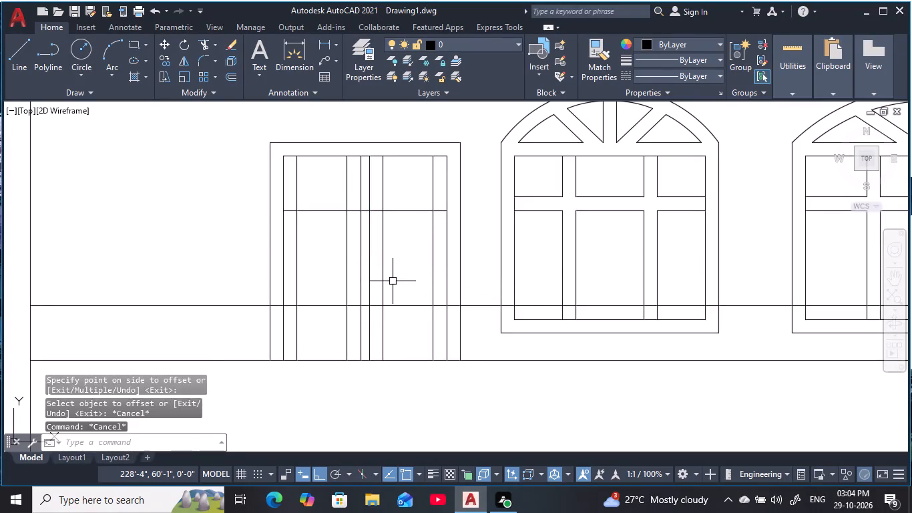
Trim the offset lines in the left door leaf, undoing the mistaken centre-line trim, to leave one closed rectangular panel.
{"action": "key", "text": "Escape"}
{"action": "key", "text": "Escape"}
{"action": "type", "text": "tr"}
{"action": "key", "text": "space"}
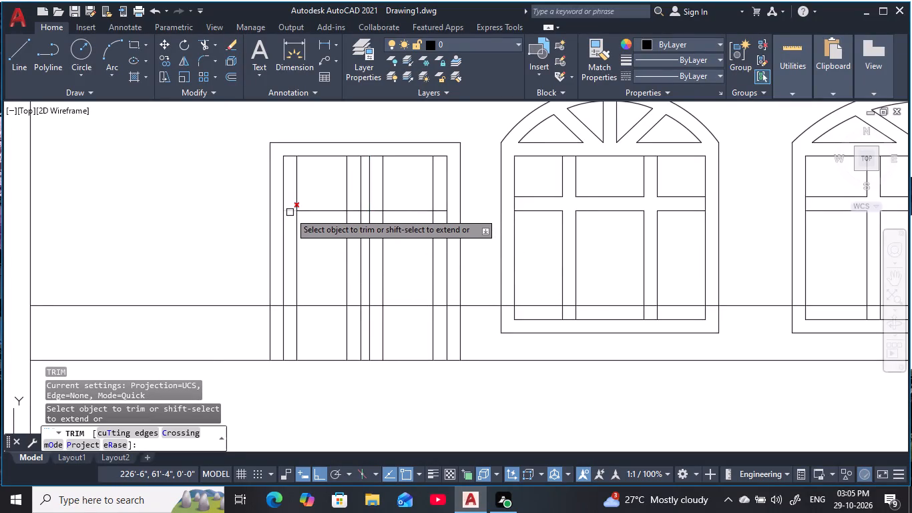
{"action": "left_click", "coordinate": [290, 212]}
{"action": "left_click", "coordinate": [296, 200]}
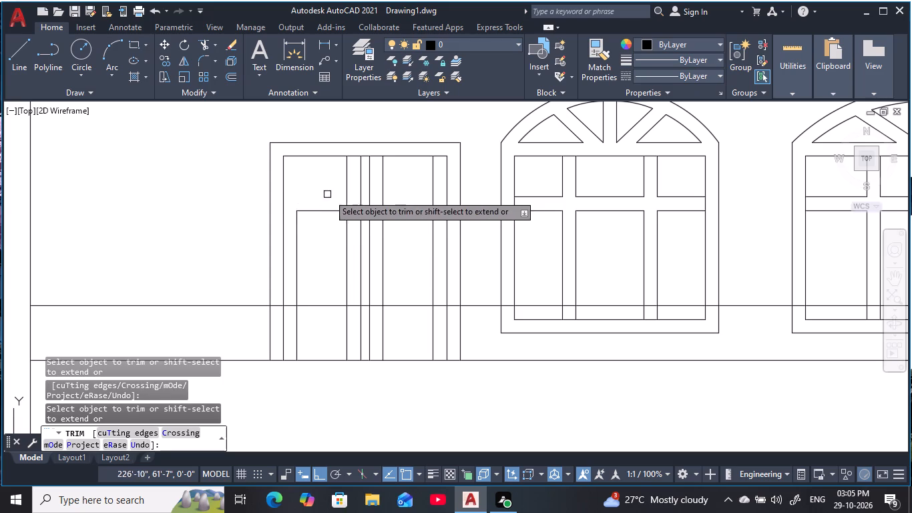
{"action": "left_click", "coordinate": [344, 195]}
{"action": "left_click", "coordinate": [354, 211]}
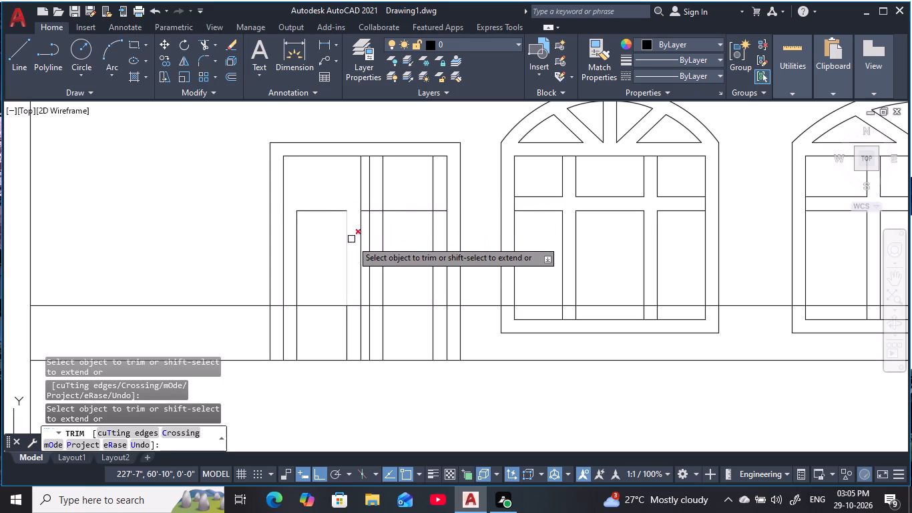
{"action": "left_click", "coordinate": [360, 261]}
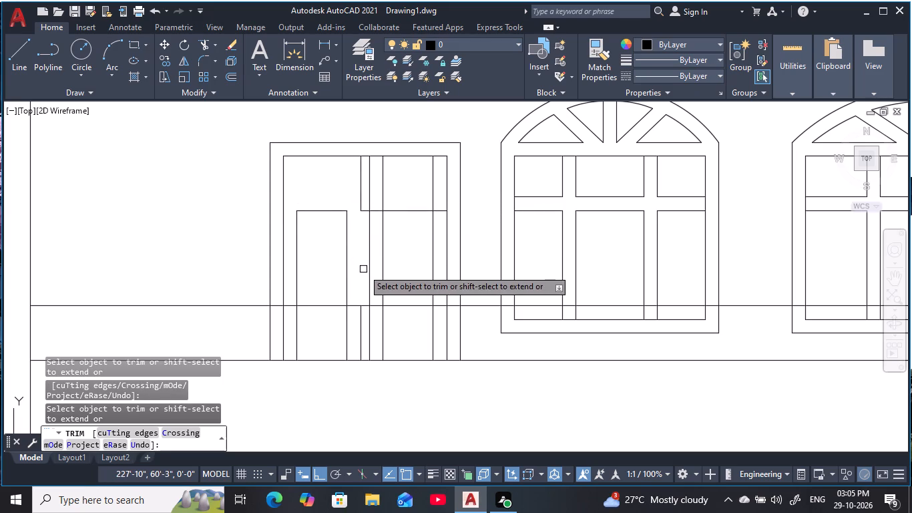
{"action": "key", "text": "ctrl+z"}
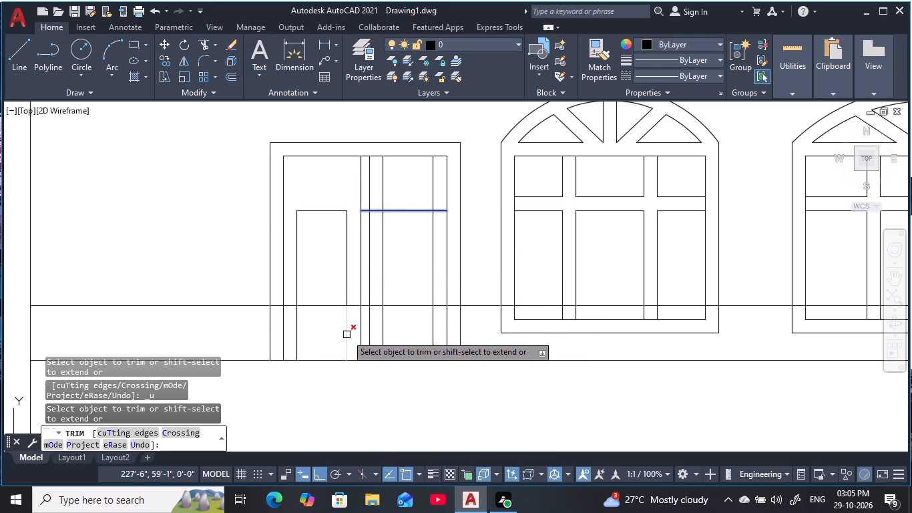
{"action": "left_click", "coordinate": [347, 335]}
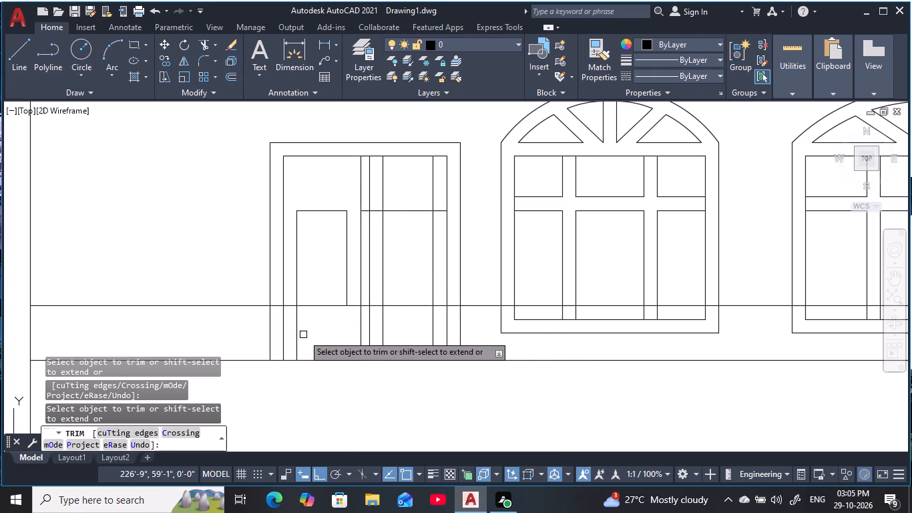
{"action": "left_click", "coordinate": [300, 335]}
{"action": "left_click", "coordinate": [293, 337]}
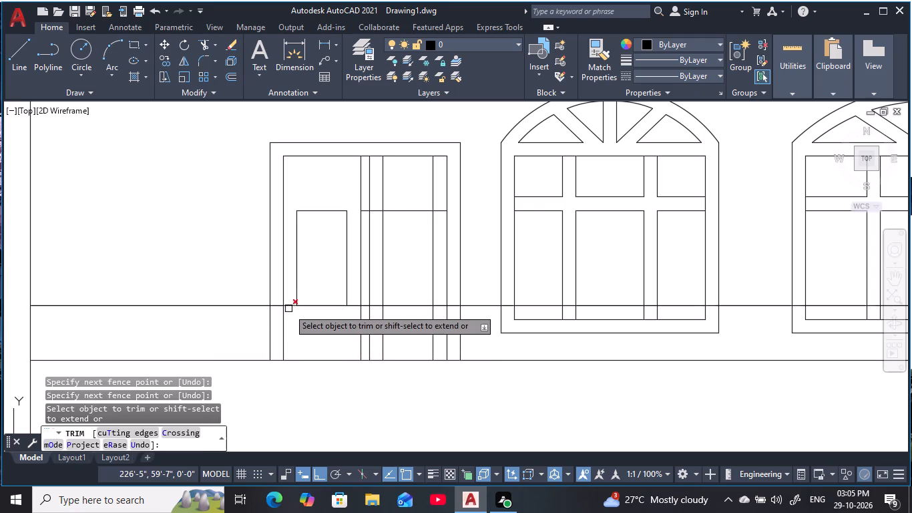
{"action": "left_click", "coordinate": [288, 308]}
{"action": "left_click", "coordinate": [355, 306]}
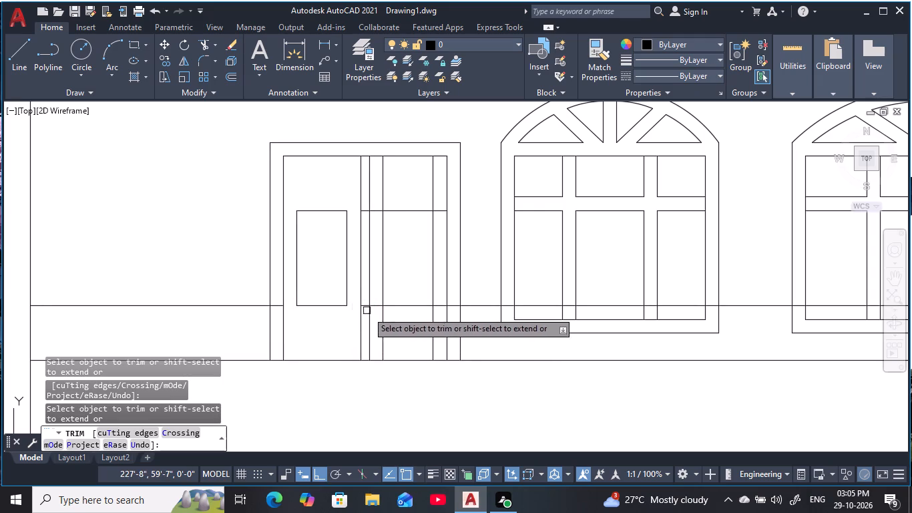
Trim the offset lines in the right door leaf beyond their intersections to leave a matching closed rectangular panel.
{"action": "scroll", "coordinate": [395, 315], "scroll_direction": "up", "scroll_amount": 2}
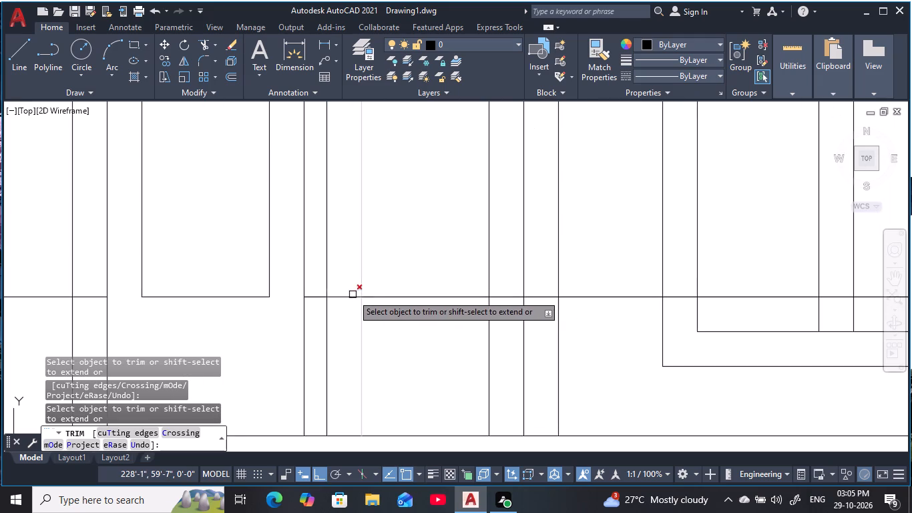
{"action": "left_click", "coordinate": [353, 295]}
{"action": "left_click", "coordinate": [363, 323]}
{"action": "left_click", "coordinate": [491, 341]}
{"action": "left_click", "coordinate": [502, 297]}
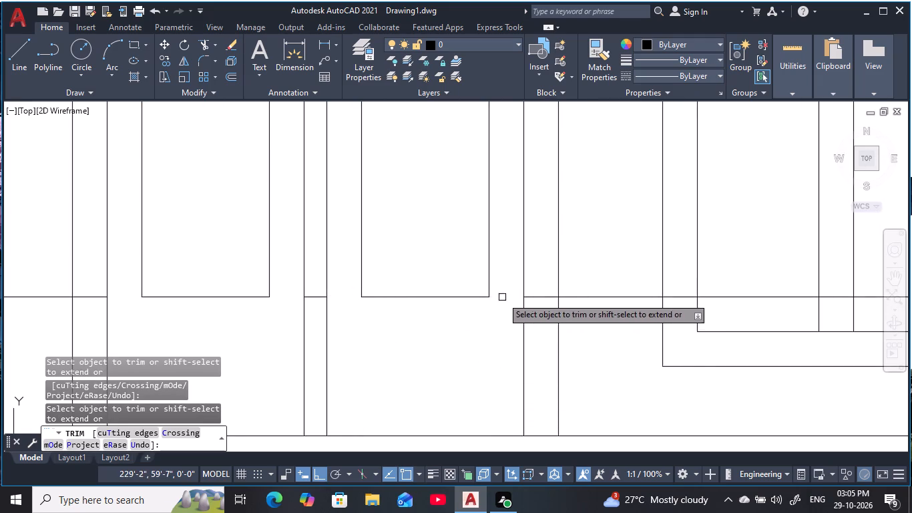
{"action": "middle_click_drag", "start_coordinate": [504, 293], "coordinate": [499, 403]}
{"action": "scroll", "coordinate": [507, 345], "scroll_direction": "down", "scroll_amount": 1}
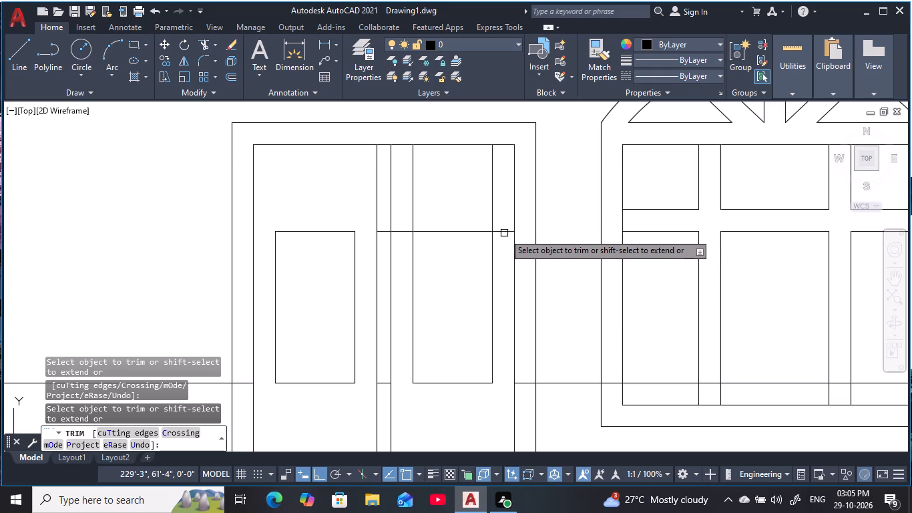
{"action": "left_click", "coordinate": [504, 233]}
{"action": "left_click", "coordinate": [503, 214]}
{"action": "left_click", "coordinate": [475, 212]}
{"action": "left_click", "coordinate": [411, 210]}
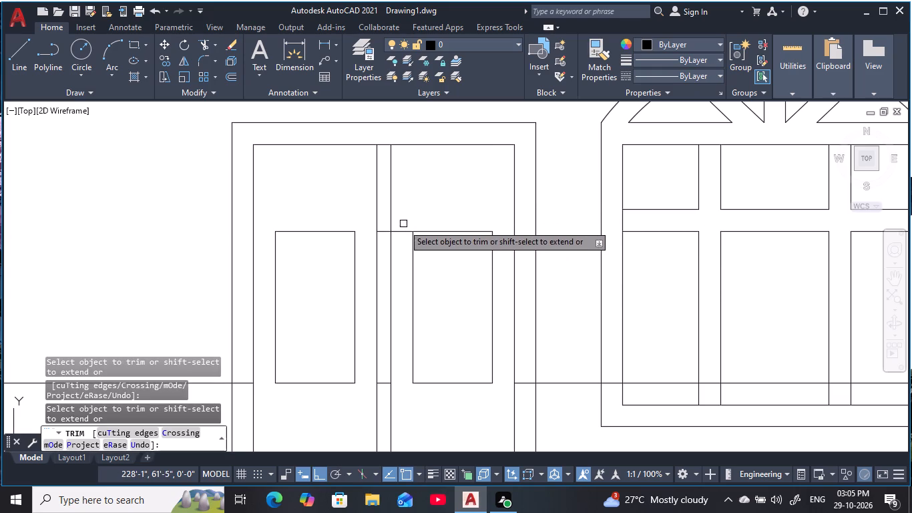
{"action": "left_click", "coordinate": [401, 232]}
{"action": "scroll", "coordinate": [471, 327], "scroll_direction": "down", "scroll_amount": 1}
{"action": "middle_click_drag", "start_coordinate": [495, 299], "coordinate": [500, 293]}
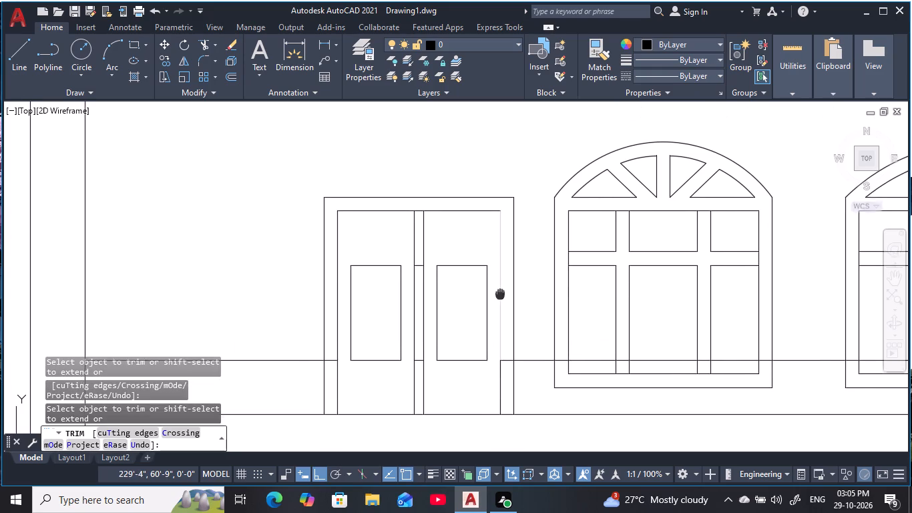
{"action": "middle_click_drag", "start_coordinate": [500, 293], "coordinate": [503, 289]}
{"action": "key", "text": "Escape"}
{"action": "key", "text": "Escape"}
{"action": "key", "text": "Escape"}
Trim the two short horizontal pieces left between the door's centre lines, level with the panels' upper and lower edges.
{"action": "scroll", "coordinate": [431, 271], "scroll_direction": "up", "scroll_amount": 3}
{"action": "key", "text": "Escape"}
{"action": "middle_click_drag", "start_coordinate": [428, 271], "coordinate": [450, 244]}
{"action": "key", "text": "space"}
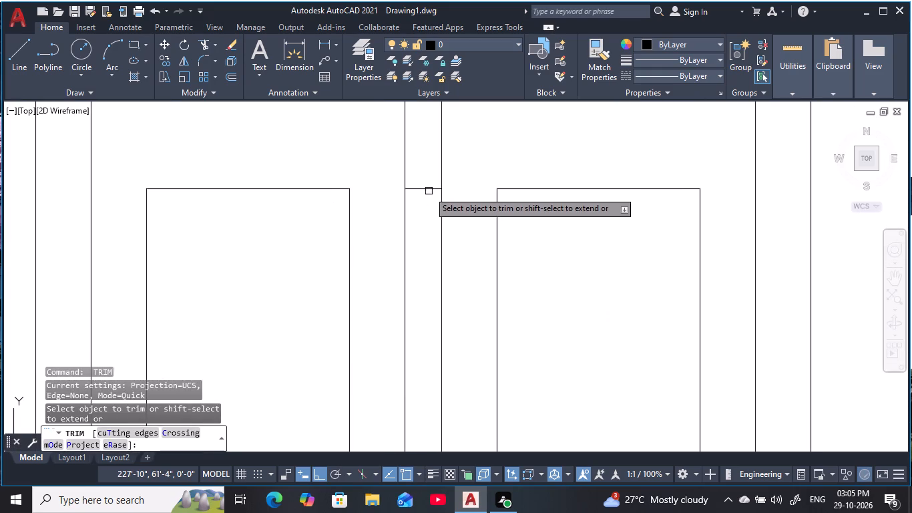
{"action": "left_click", "coordinate": [429, 180]}
{"action": "left_click", "coordinate": [424, 213]}
{"action": "scroll", "coordinate": [456, 259], "scroll_direction": "down", "scroll_amount": 3}
{"action": "middle_click_drag", "start_coordinate": [458, 262], "coordinate": [465, 208]}
{"action": "scroll", "coordinate": [449, 290], "scroll_direction": "up", "scroll_amount": 4}
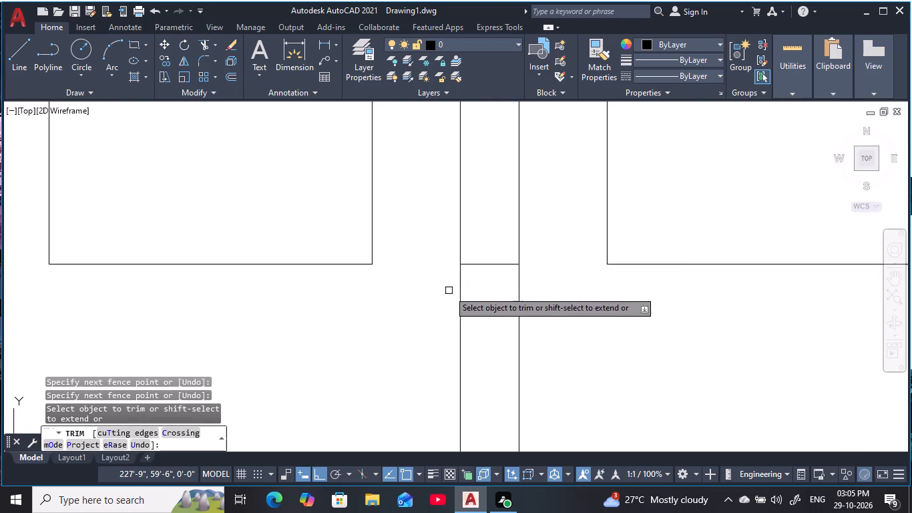
{"action": "left_click", "coordinate": [485, 252]}
{"action": "left_click", "coordinate": [486, 291]}
{"action": "scroll", "coordinate": [439, 297], "scroll_direction": "down", "scroll_amount": 3}
{"action": "key", "text": "space"}
Trim the horizontal line 1' above the door's base where it crosses the left and right jambs of the frame.
{"action": "scroll", "coordinate": [387, 319], "scroll_direction": "down", "scroll_amount": 1}
{"action": "middle_click_drag", "start_coordinate": [387, 319], "coordinate": [400, 314]}
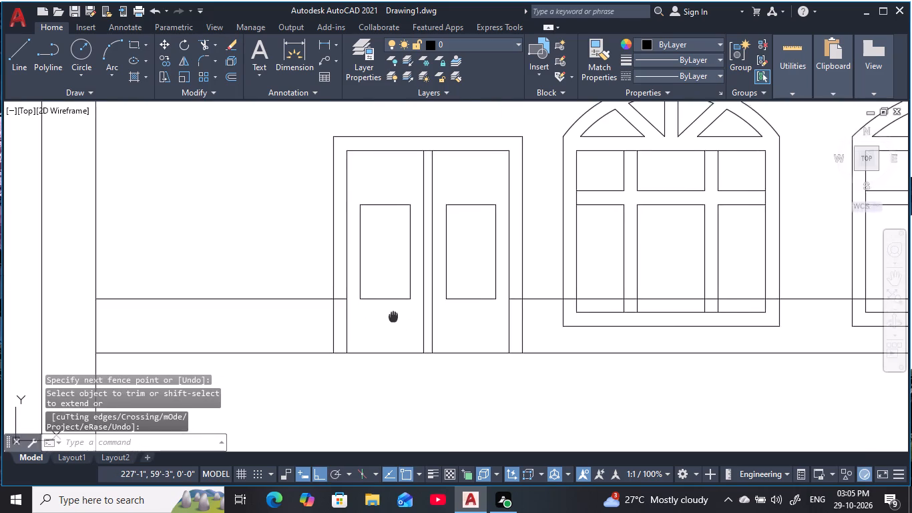
{"action": "middle_click_drag", "start_coordinate": [400, 314], "coordinate": [421, 307]}
{"action": "key", "text": "space"}
{"action": "scroll", "coordinate": [358, 301], "scroll_direction": "up", "scroll_amount": 3}
{"action": "left_click", "coordinate": [413, 282]}
{"action": "left_click", "coordinate": [407, 234]}
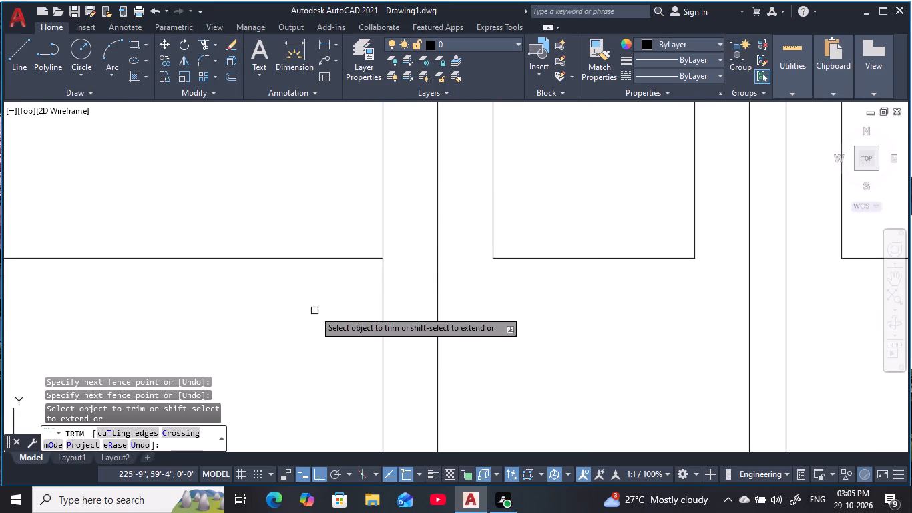
{"action": "scroll", "coordinate": [314, 313], "scroll_direction": "down", "scroll_amount": 3}
{"action": "middle_click_drag", "start_coordinate": [316, 313], "coordinate": [399, 307]}
{"action": "scroll", "coordinate": [718, 313], "scroll_direction": "up", "scroll_amount": 3}
{"action": "middle_click_drag", "start_coordinate": [698, 313], "coordinate": [656, 319]}
{"action": "left_click_drag", "start_coordinate": [698, 247], "coordinate": [695, 240]}
{"action": "left_click", "coordinate": [674, 182]}
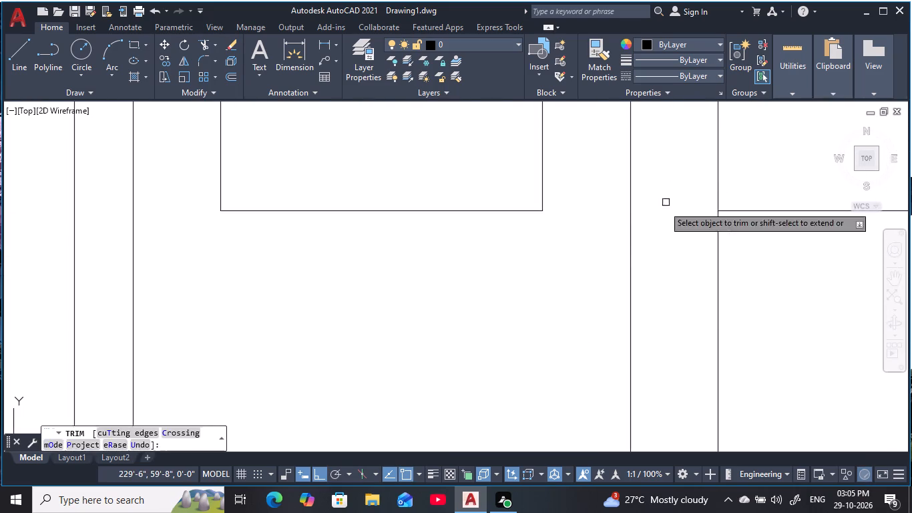
{"action": "key", "text": "Escape"}
Erase the remaining horizontal line segments on both sides of the door, level with the panels' lower edges.
{"action": "scroll", "coordinate": [503, 322], "scroll_direction": "down", "scroll_amount": 4}
{"action": "middle_click_drag", "start_coordinate": [499, 325], "coordinate": [576, 307]}
{"action": "key", "text": "Escape"}
{"action": "key", "text": "Escape"}
{"action": "left_click_drag", "start_coordinate": [395, 317], "coordinate": [387, 311]}
{"action": "left_click", "coordinate": [324, 248]}
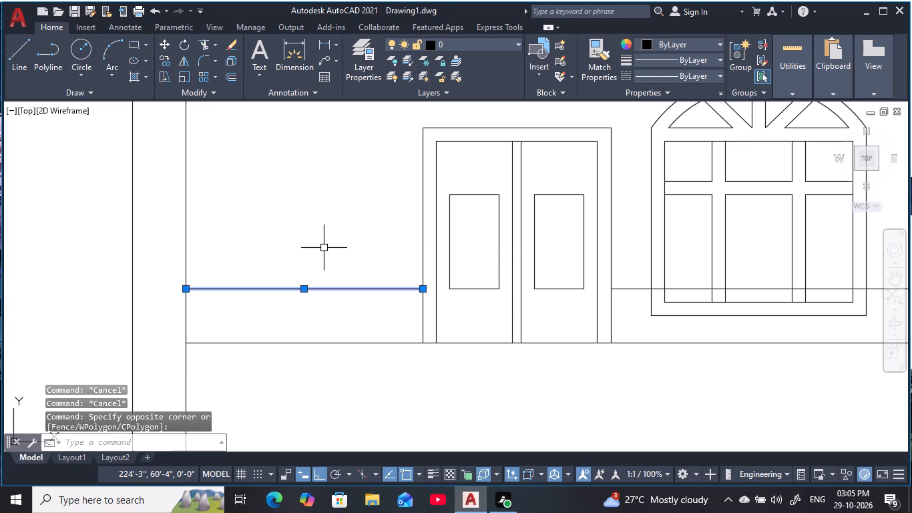
{"action": "type", "text": "e"}
{"action": "key", "text": "space"}
{"action": "middle_click_drag", "start_coordinate": [587, 288], "coordinate": [495, 293]}
{"action": "left_click", "coordinate": [551, 310]}
{"action": "left_click", "coordinate": [543, 283]}
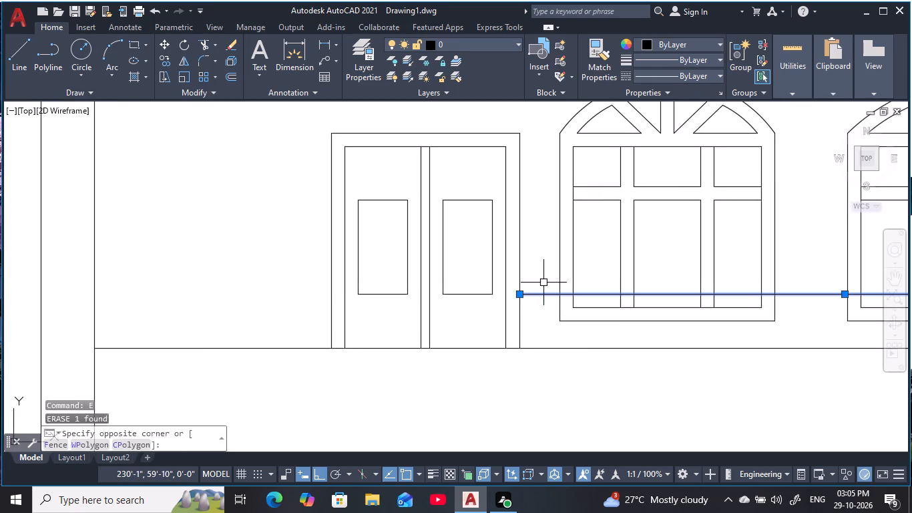
{"action": "type", "text": "e"}
{"action": "key", "text": "space"}
{"action": "key", "text": "Escape"}
{"action": "key", "text": "Escape"}
{"action": "key", "text": "Escape"}
{"action": "key", "text": "Escape"}
{"action": "middle_click_drag", "start_coordinate": [475, 287], "coordinate": [479, 298]}
{"action": "key", "text": "Escape"}
{"action": "key", "text": "Escape"}
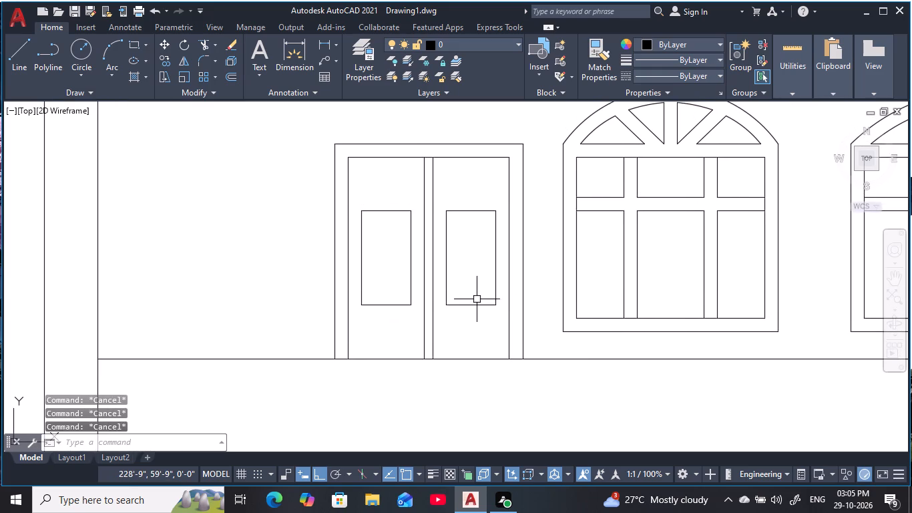
{"action": "key", "text": "Escape"}
Offset both vertical sides of the right leaf's panel 2" inward.
{"action": "scroll", "coordinate": [479, 259], "scroll_direction": "up", "scroll_amount": 1}
{"action": "middle_click", "coordinate": [479, 259]}
{"action": "key", "text": "Escape"}
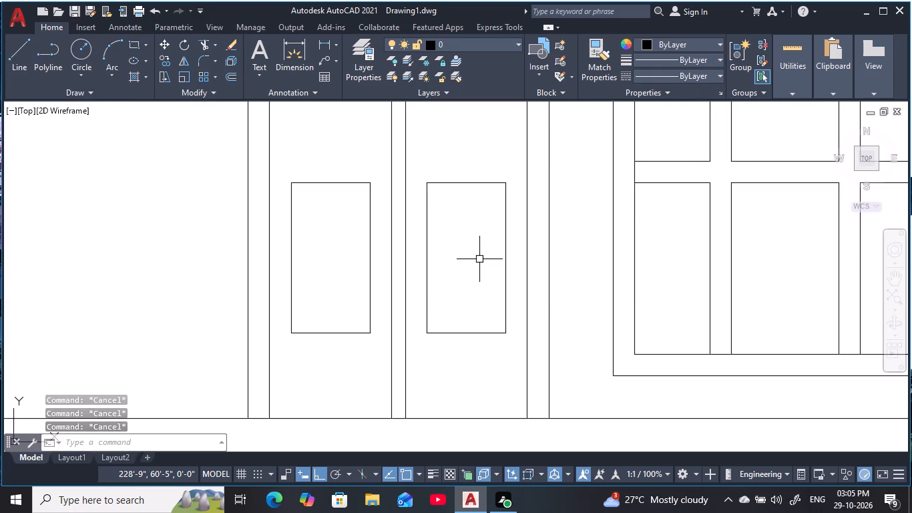
{"action": "key", "text": "Escape"}
{"action": "type", "text": "o"}
{"action": "key", "text": "space"}
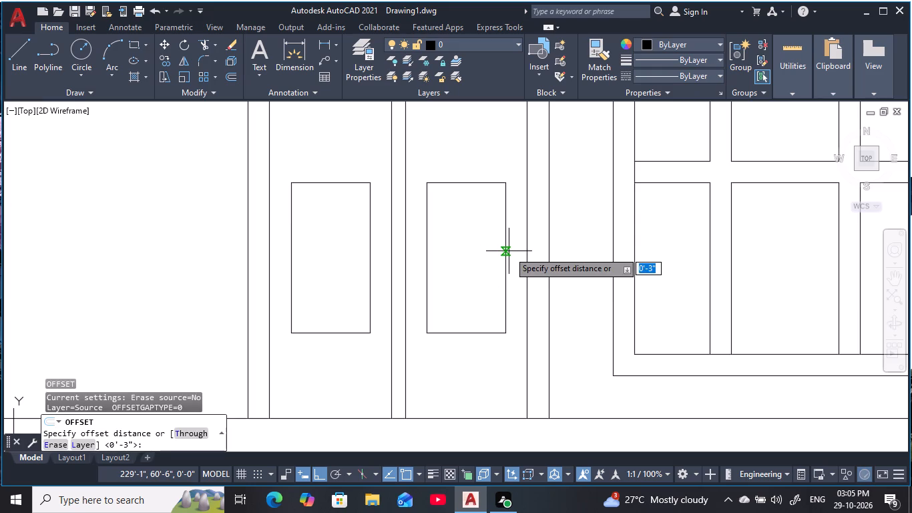
{"action": "key", "text": "2"}
{"action": "key", "text": "space"}
{"action": "left_click", "coordinate": [507, 275]}
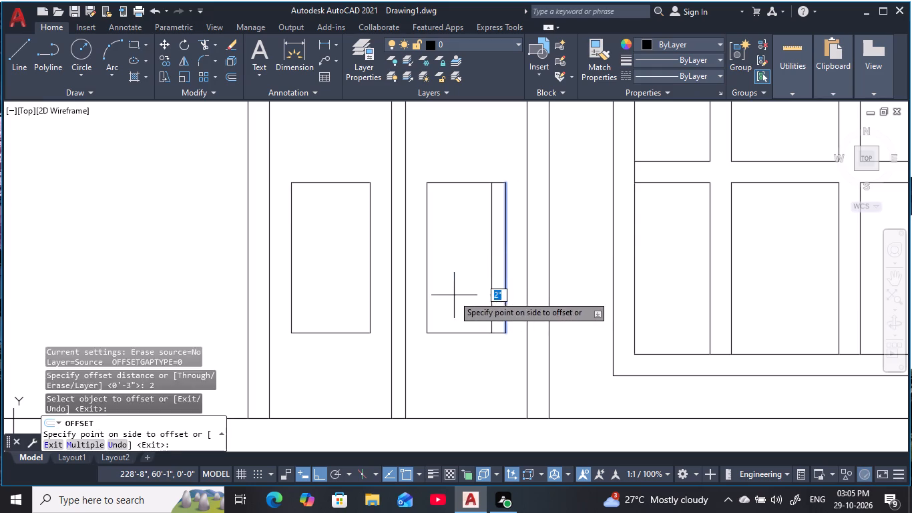
{"action": "left_click", "coordinate": [451, 297]}
{"action": "key", "text": "Escape"}
{"action": "key", "text": "Escape"}
{"action": "key", "text": "Escape"}
{"action": "key", "text": "Escape"}
{"action": "key", "text": "space"}
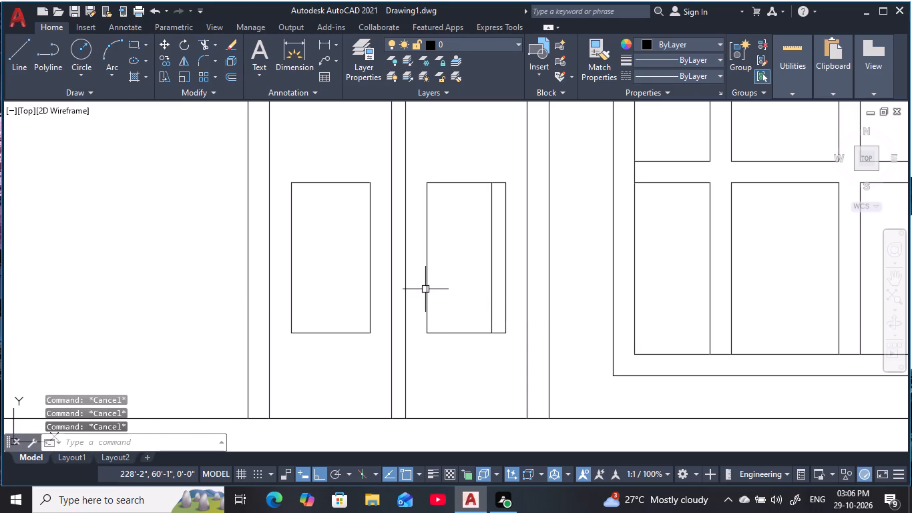
{"action": "key", "text": "space"}
{"action": "left_click", "coordinate": [425, 289]}
{"action": "left_click", "coordinate": [446, 303]}
{"action": "key", "text": "Escape"}
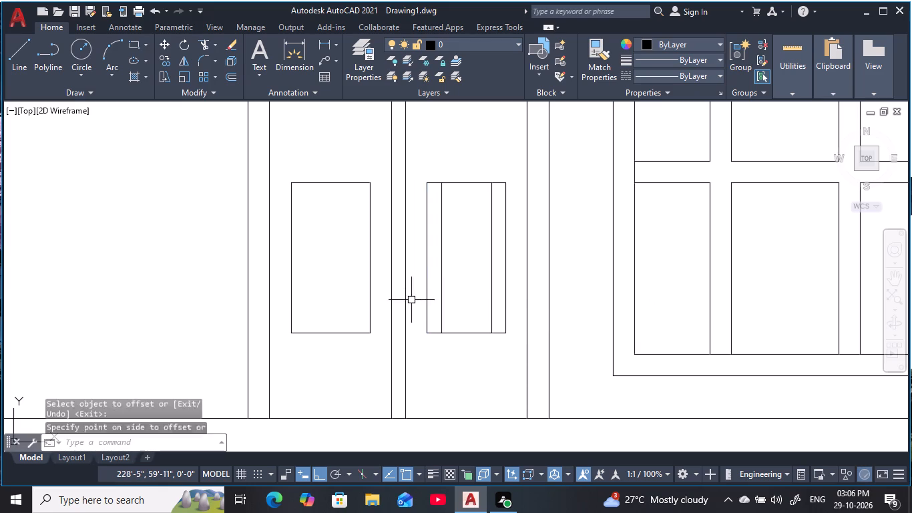
{"action": "key", "text": "Escape"}
{"action": "key", "text": "Escape"}
Offset both vertical sides of the left leaf's panel 2" inward.
{"action": "key", "text": "space"}
{"action": "key", "text": "space"}
{"action": "left_click", "coordinate": [371, 279]}
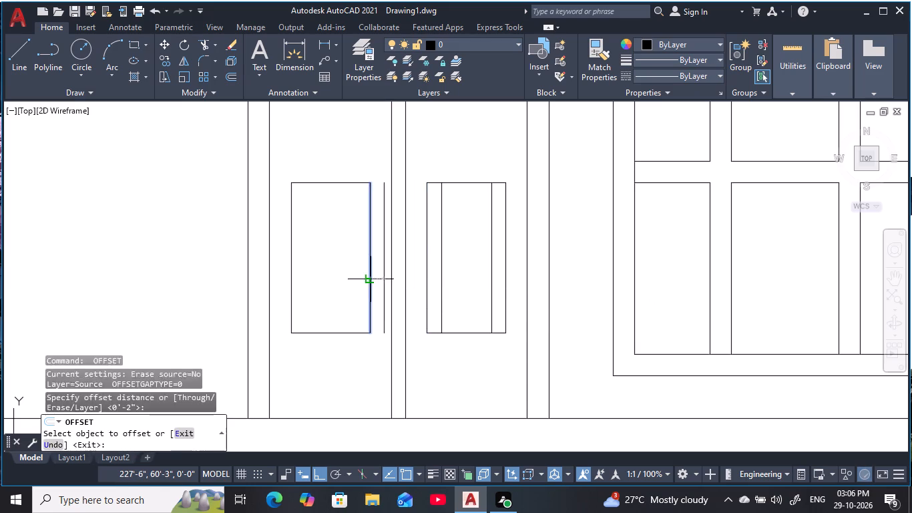
{"action": "left_click", "coordinate": [344, 292]}
{"action": "left_click", "coordinate": [288, 292]}
{"action": "left_click", "coordinate": [314, 293]}
{"action": "key", "text": "Escape"}
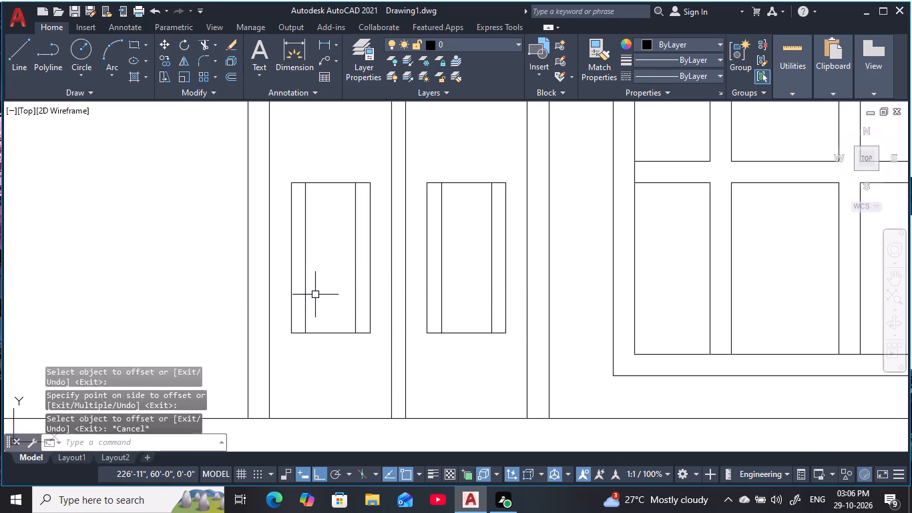
{"action": "key", "text": "Escape"}
{"action": "key", "text": "Escape"}
Offset the upper and lower edges of the left leaf's panel 2" inward.
{"action": "key", "text": "o"}
{"action": "key", "text": "space"}
{"action": "type", "text": "2"}
{"action": "key", "text": "space"}
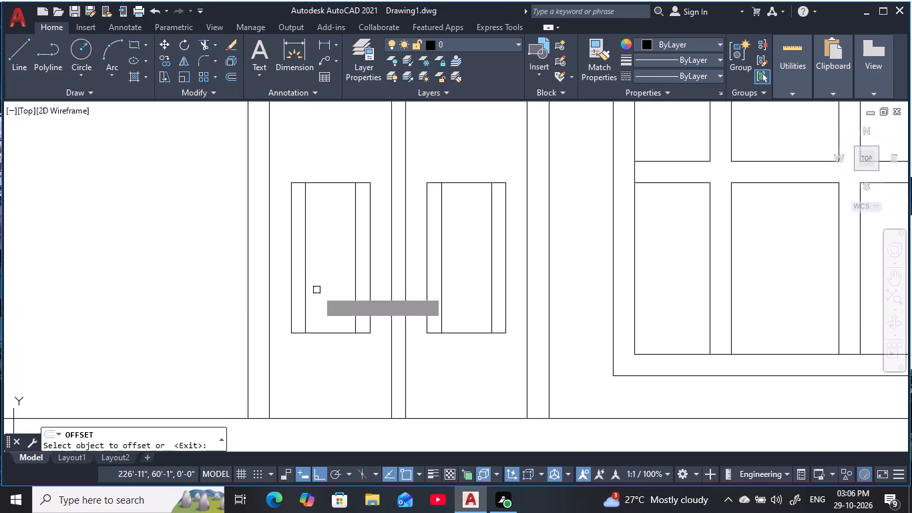
{"action": "left_click", "coordinate": [337, 185]}
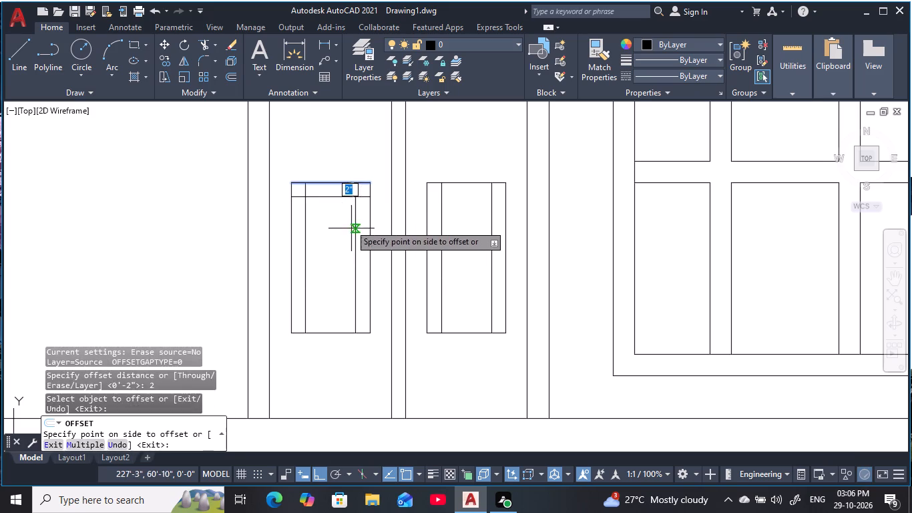
{"action": "left_click", "coordinate": [352, 234]}
{"action": "left_click", "coordinate": [332, 335]}
{"action": "left_click", "coordinate": [339, 284]}
{"action": "key", "text": "Escape"}
{"action": "key", "text": "Escape"}
{"action": "key", "text": "Escape"}
{"action": "key", "text": "Escape"}
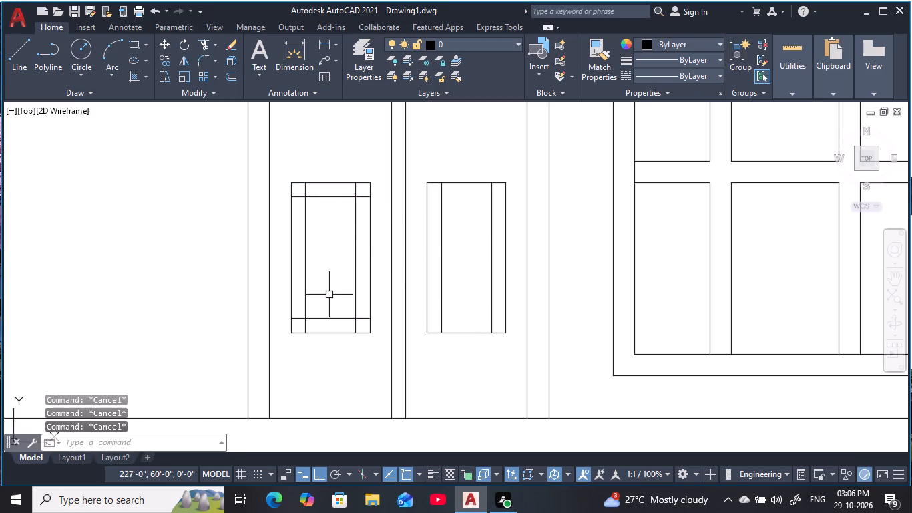
Trim the overlapping line ends at all four corners of the left leaf's panel, leaving a closed inner rectangle.
{"action": "type", "text": "tr"}
{"action": "key", "text": "space"}
{"action": "left_click", "coordinate": [304, 325]}
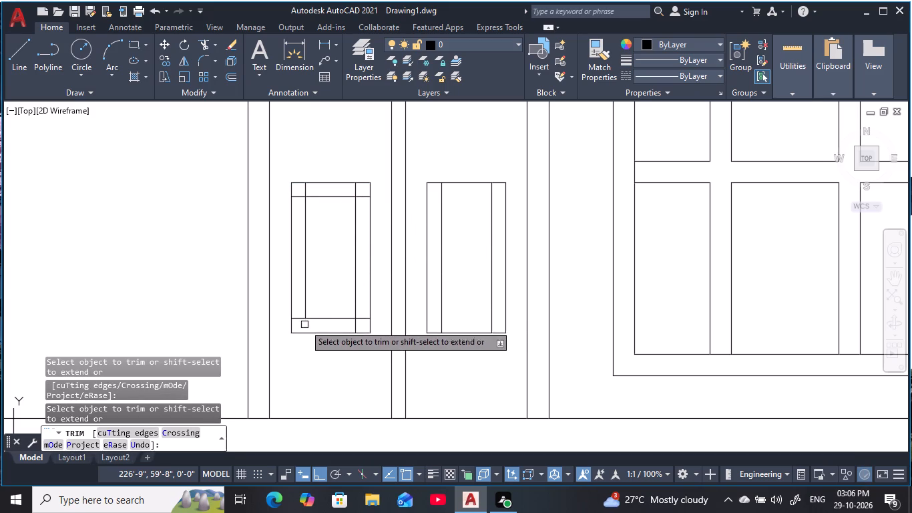
{"action": "left_click", "coordinate": [300, 319]}
{"action": "left_click", "coordinate": [357, 327]}
{"action": "left_click", "coordinate": [363, 319]}
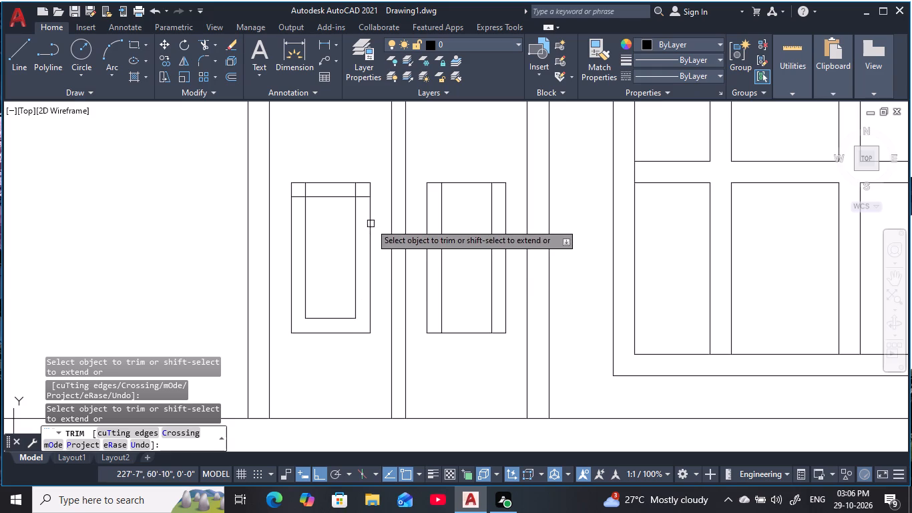
{"action": "scroll", "coordinate": [360, 196], "scroll_direction": "up", "scroll_amount": 2}
{"action": "left_click", "coordinate": [366, 202]}
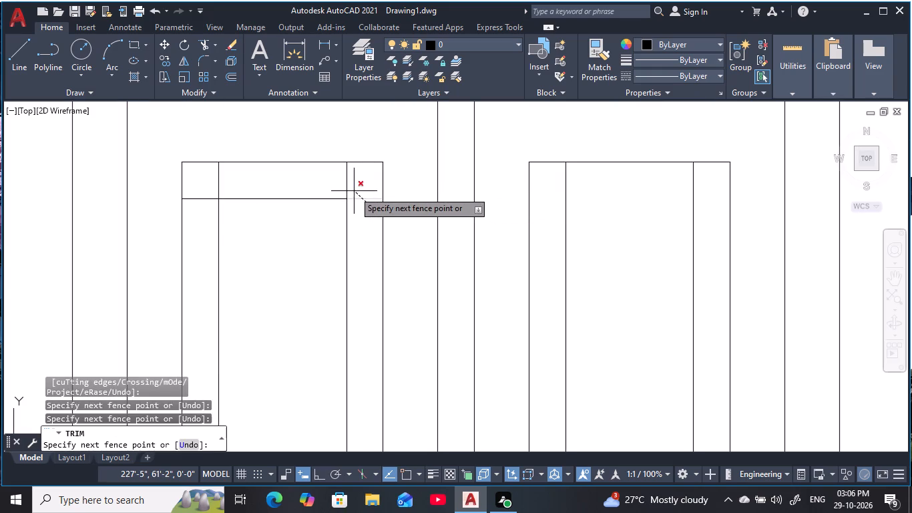
{"action": "left_click", "coordinate": [343, 186]}
{"action": "left_click", "coordinate": [222, 184]}
{"action": "left_click", "coordinate": [195, 208]}
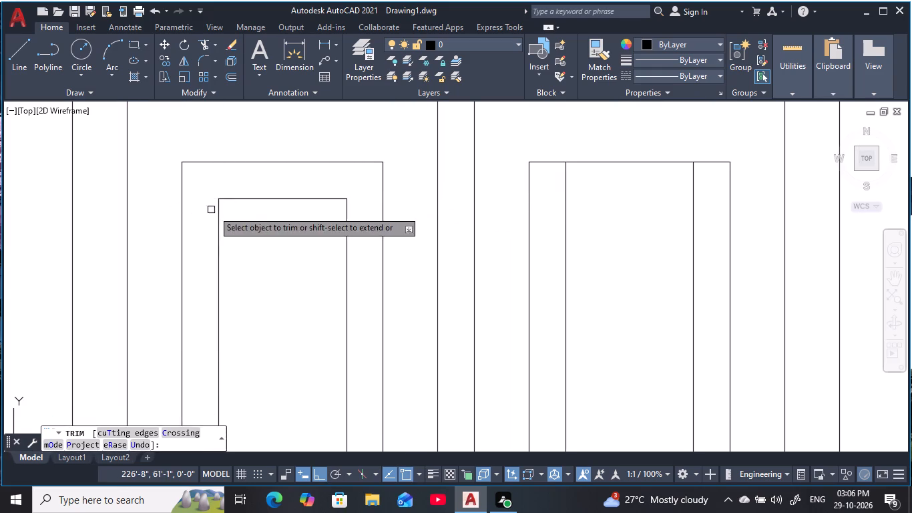
{"action": "scroll", "coordinate": [340, 248], "scroll_direction": "down", "scroll_amount": 2}
{"action": "middle_click_drag", "start_coordinate": [483, 284], "coordinate": [457, 267]}
{"action": "key", "text": "Escape"}
{"action": "key", "text": "Escape"}
{"action": "key", "text": "Escape"}
{"action": "key", "text": "Escape"}
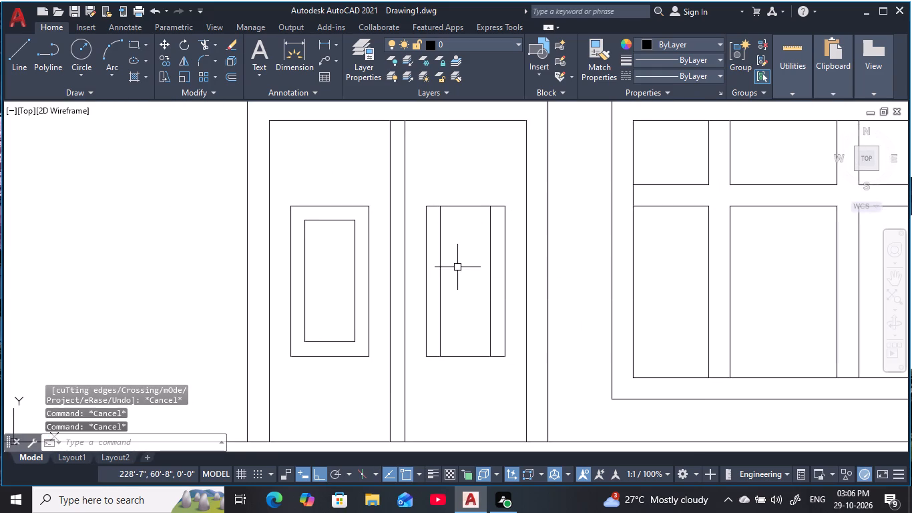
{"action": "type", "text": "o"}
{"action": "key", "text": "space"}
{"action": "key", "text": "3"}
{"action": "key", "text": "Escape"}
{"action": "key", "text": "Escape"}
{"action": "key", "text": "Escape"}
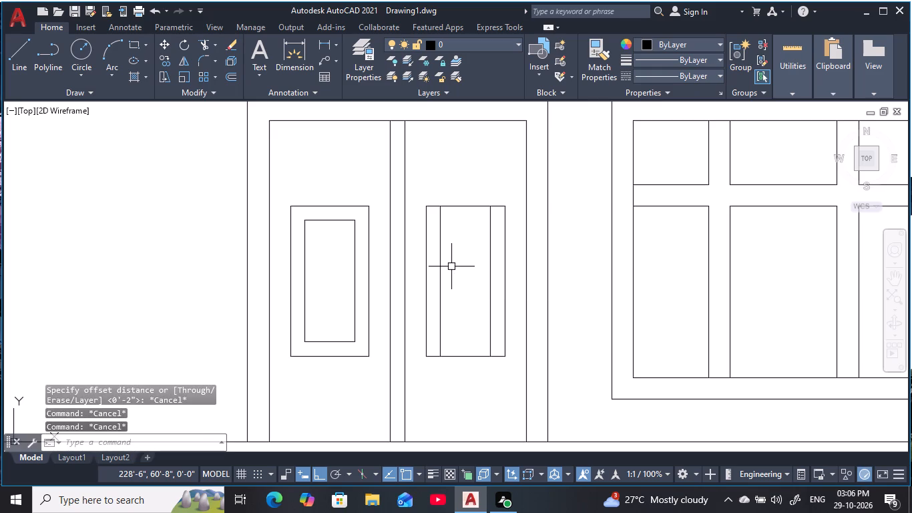
Offset the upper and lower edges of the right leaf's panel 2" inward.
{"action": "type", "text": "o"}
{"action": "key", "text": "space"}
{"action": "key", "text": "2"}
{"action": "key", "text": "space"}
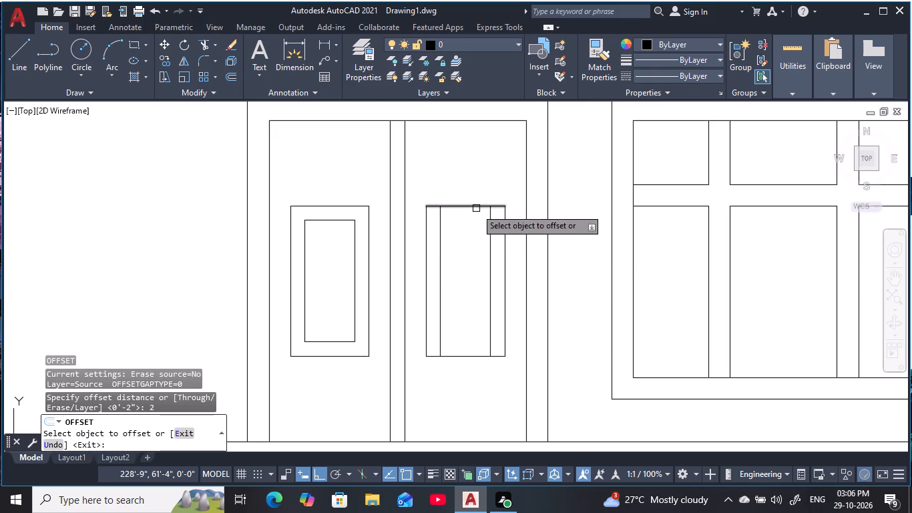
{"action": "left_click", "coordinate": [476, 208]}
{"action": "left_click", "coordinate": [484, 259]}
{"action": "left_click", "coordinate": [460, 359]}
{"action": "left_click", "coordinate": [473, 310]}
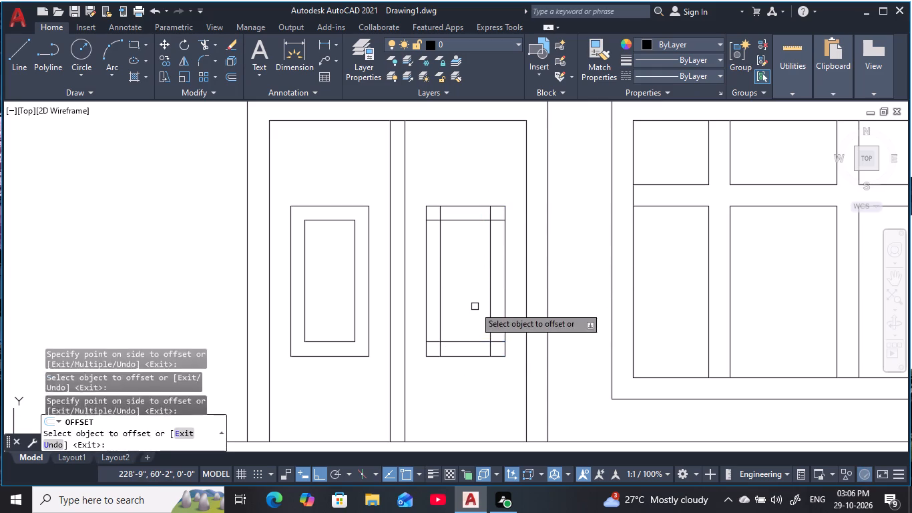
{"action": "key", "text": "Escape"}
{"action": "key", "text": "Escape"}
{"action": "key", "text": "Escape"}
Trim the overlapping line ends at all four corners of the right leaf's panel, leaving a closed inner rectangle.
{"action": "key", "text": "t"}
{"action": "key", "text": "r"}
{"action": "key", "text": "space"}
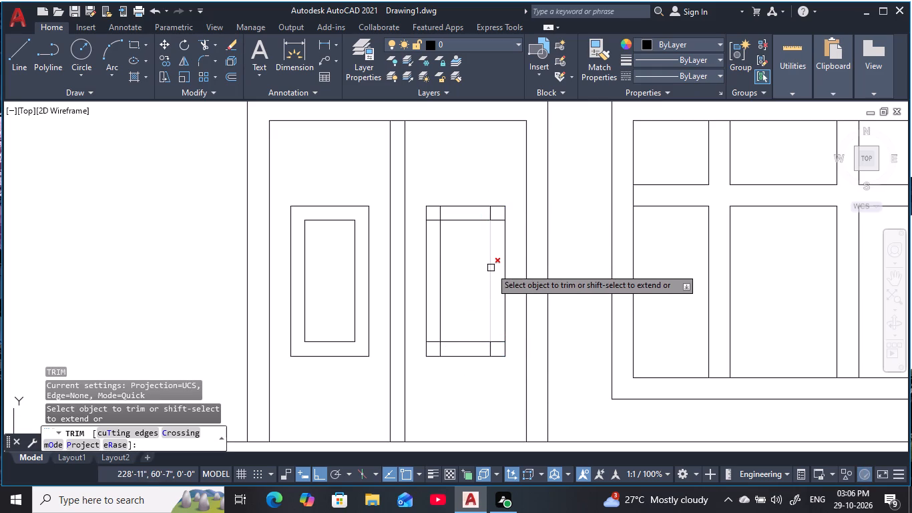
{"action": "middle_click_drag", "start_coordinate": [489, 268], "coordinate": [487, 268]}
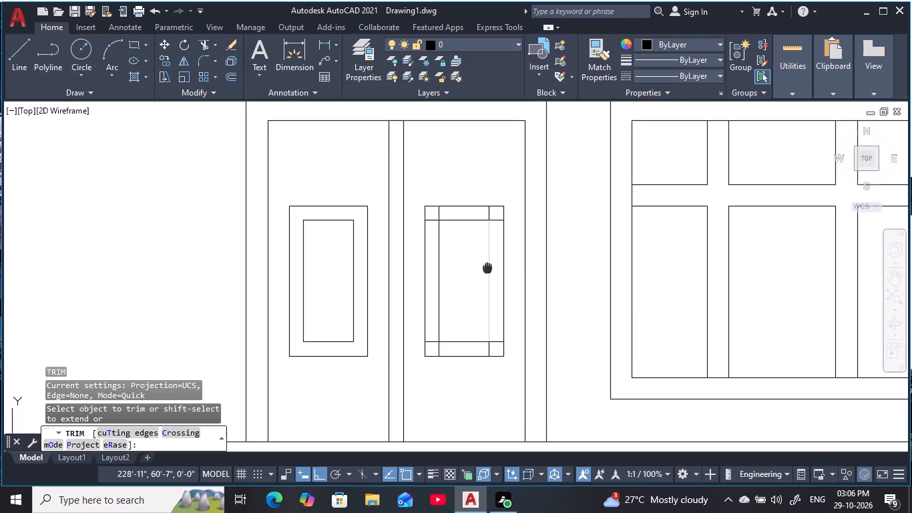
{"action": "middle_click_drag", "start_coordinate": [487, 268], "coordinate": [489, 288]}
{"action": "scroll", "coordinate": [505, 243], "scroll_direction": "up", "scroll_amount": 3}
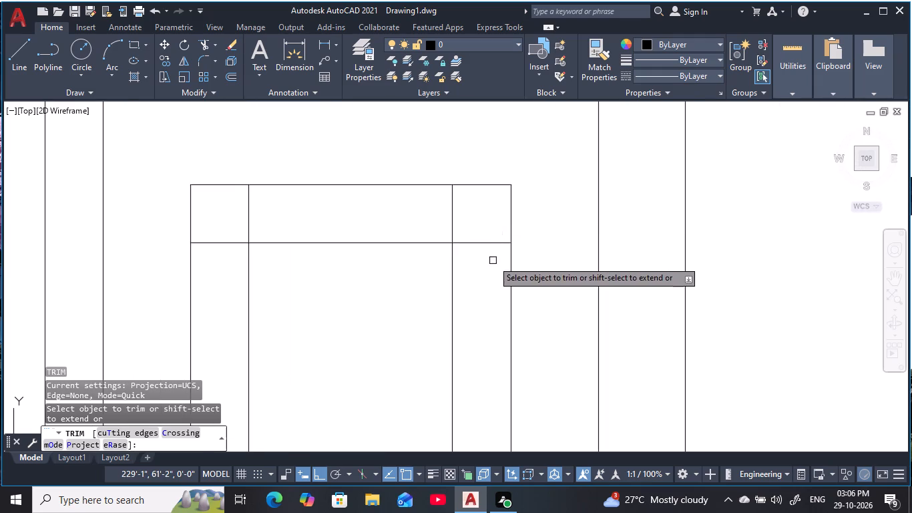
{"action": "left_click_drag", "start_coordinate": [491, 267], "coordinate": [440, 224]}
{"action": "left_click_drag", "start_coordinate": [256, 213], "coordinate": [221, 256]}
{"action": "scroll", "coordinate": [339, 292], "scroll_direction": "down", "scroll_amount": 2}
{"action": "middle_click_drag", "start_coordinate": [339, 297], "coordinate": [381, 192]}
{"action": "scroll", "coordinate": [428, 373], "scroll_direction": "up", "scroll_amount": 2}
{"action": "left_click_drag", "start_coordinate": [441, 336], "coordinate": [399, 377]}
{"action": "middle_click_drag", "start_coordinate": [357, 373], "coordinate": [407, 374]}
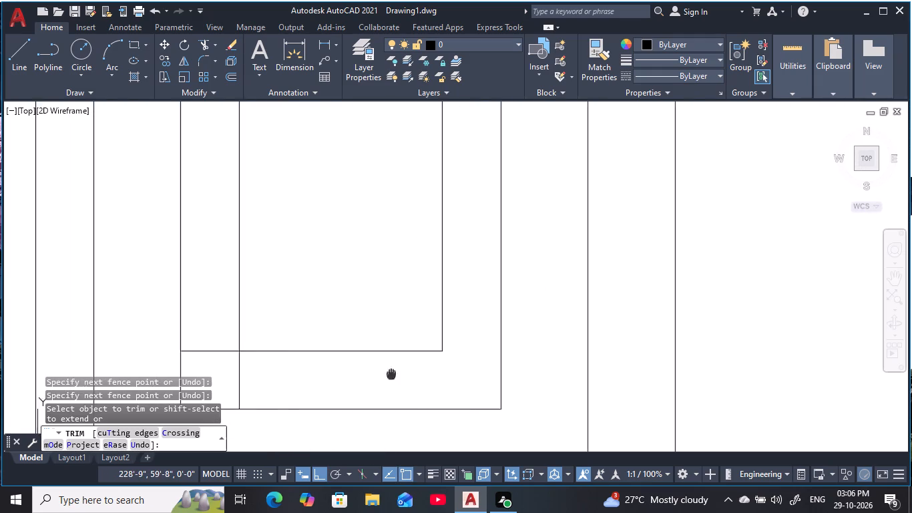
{"action": "middle_click_drag", "start_coordinate": [407, 374], "coordinate": [535, 357]}
{"action": "left_click_drag", "start_coordinate": [430, 365], "coordinate": [360, 316]}
{"action": "scroll", "coordinate": [380, 317], "scroll_direction": "down", "scroll_amount": 3}
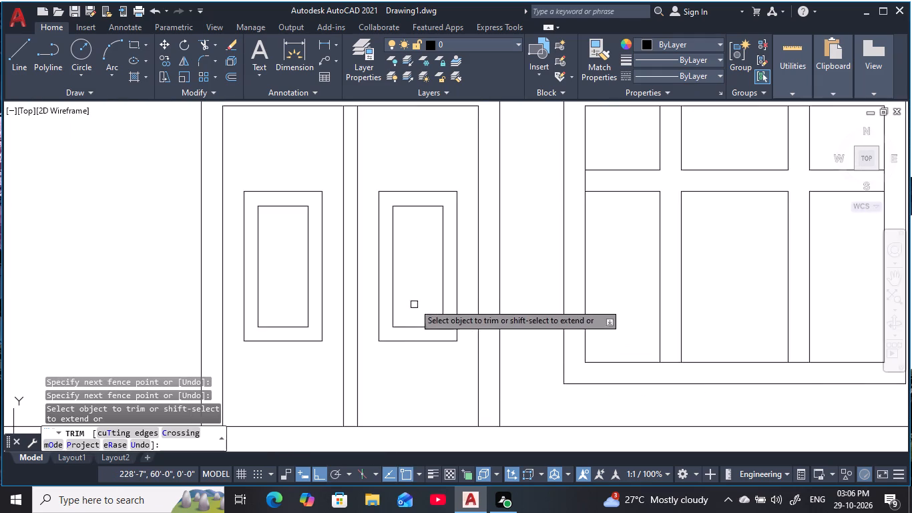
{"action": "middle_click_drag", "start_coordinate": [412, 297], "coordinate": [426, 337]}
{"action": "key", "text": "Escape"}
{"action": "key", "text": "Escape"}
{"action": "key", "text": "Escape"}
{"action": "key", "text": "Escape"}
{"action": "key", "text": "Escape"}
{"action": "key", "text": "Escape"}
{"action": "middle_click_drag", "start_coordinate": [433, 294], "coordinate": [431, 308]}
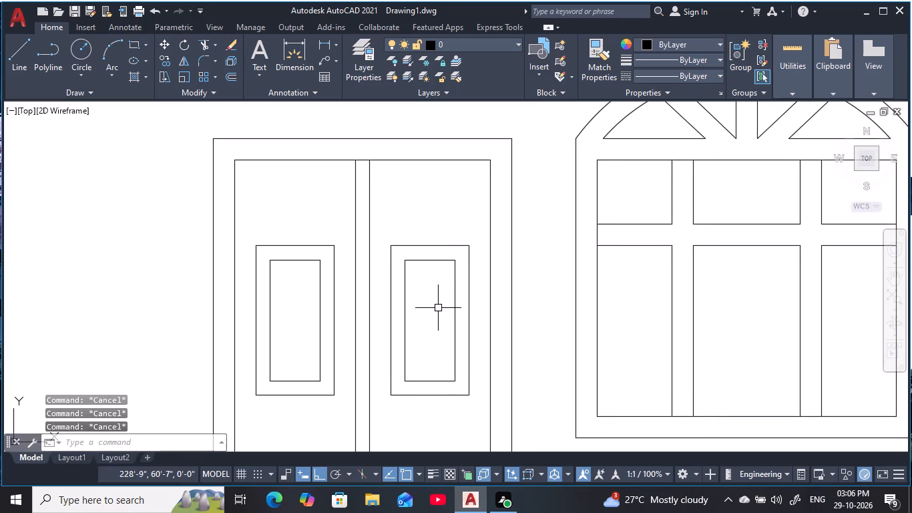
{"action": "key", "text": "Escape"}
{"action": "key", "text": "Escape"}
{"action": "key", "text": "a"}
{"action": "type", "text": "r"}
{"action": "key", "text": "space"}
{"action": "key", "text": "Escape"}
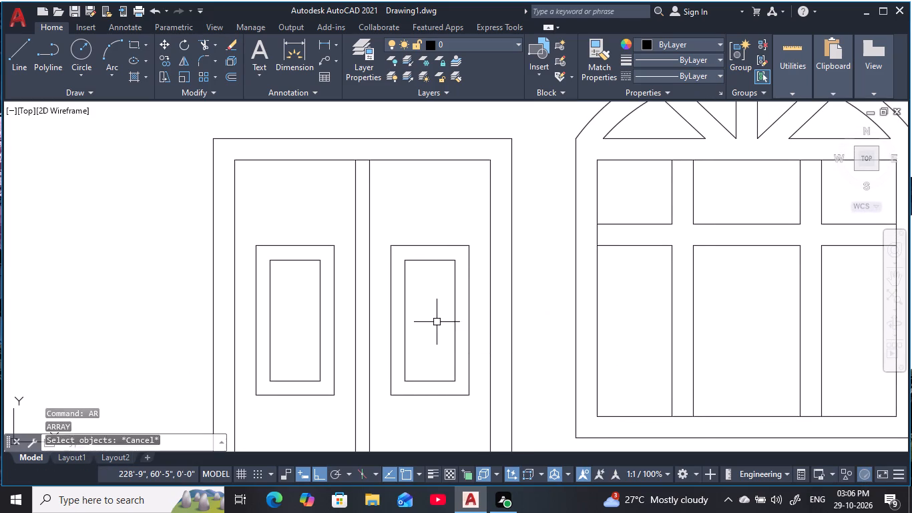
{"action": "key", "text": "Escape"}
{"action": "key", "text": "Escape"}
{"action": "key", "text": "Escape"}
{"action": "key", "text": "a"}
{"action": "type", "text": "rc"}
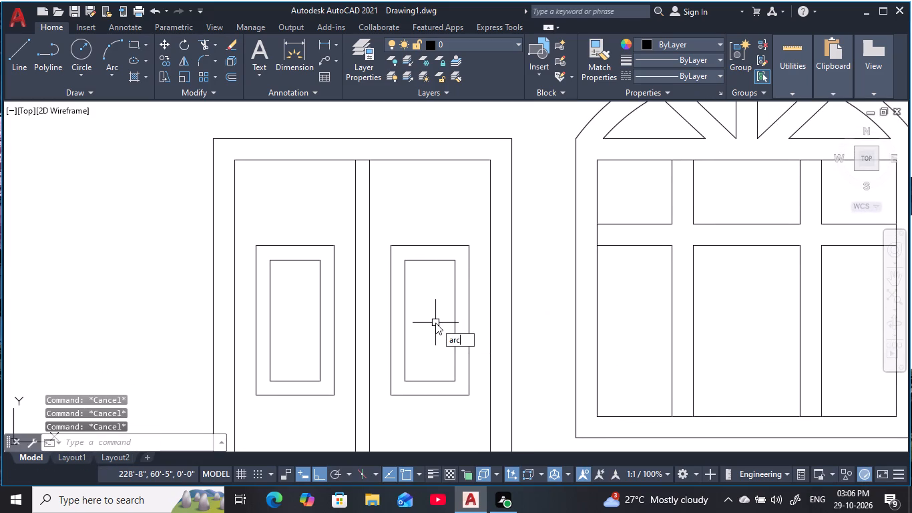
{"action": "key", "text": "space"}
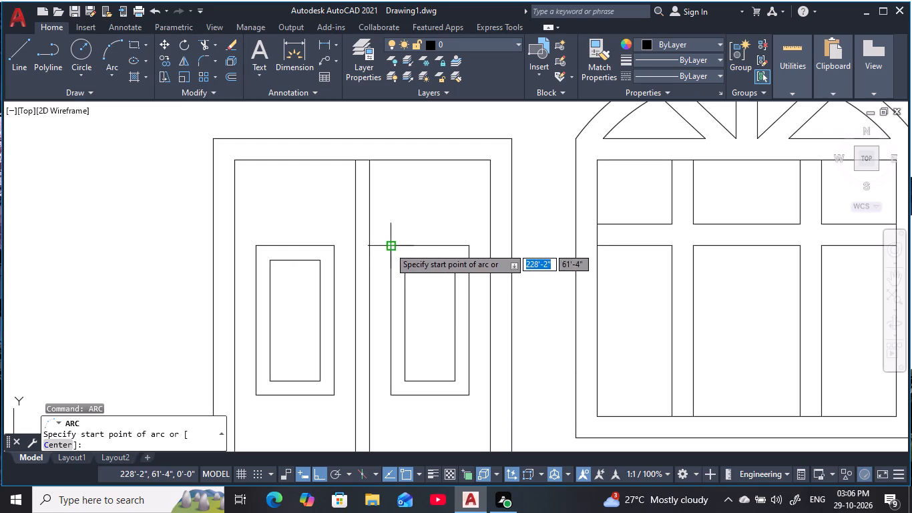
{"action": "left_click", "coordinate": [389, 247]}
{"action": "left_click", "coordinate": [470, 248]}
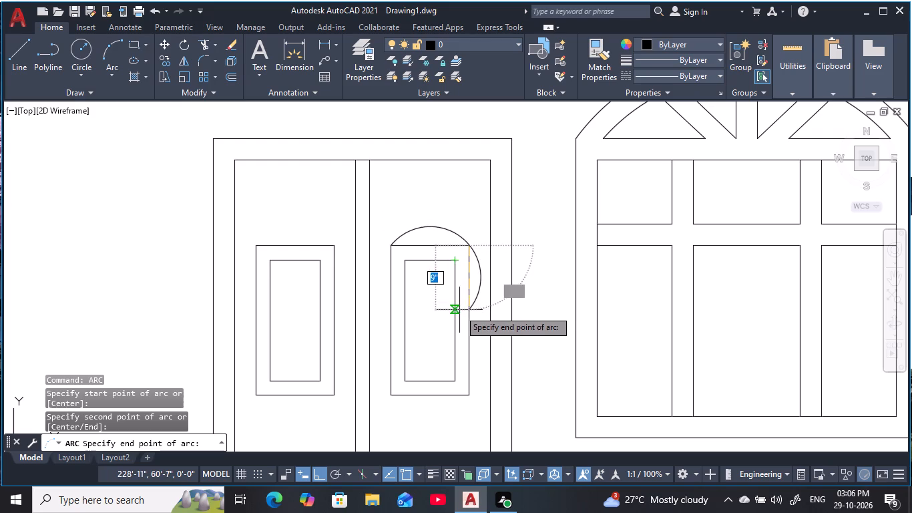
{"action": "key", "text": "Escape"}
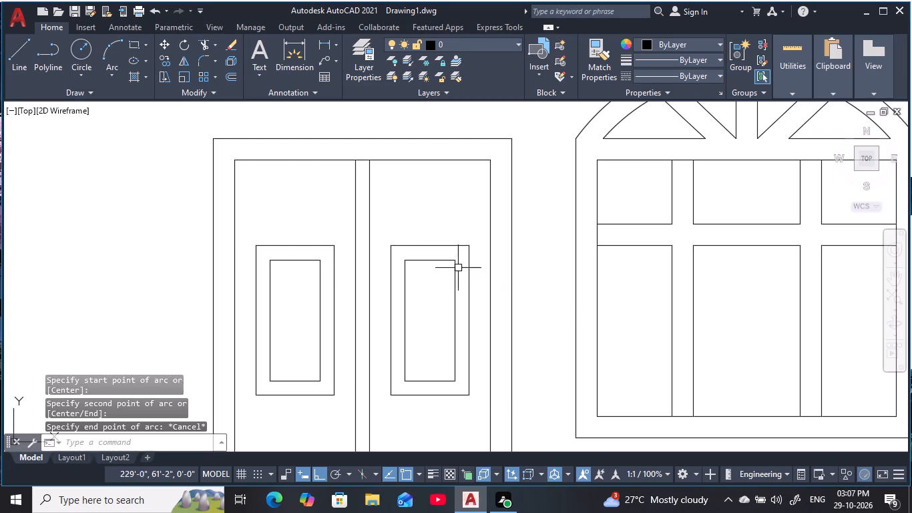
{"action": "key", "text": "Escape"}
With Ortho off, draw diagonal lines joining the inner and outer rectangles at both upper corners of the right leaf's panel.
{"action": "scroll", "coordinate": [441, 314], "scroll_direction": "down", "scroll_amount": 1}
{"action": "middle_click", "coordinate": [441, 314]}
{"action": "key", "text": "Escape"}
{"action": "type", "text": "l"}
{"action": "key", "text": "space"}
{"action": "scroll", "coordinate": [457, 281], "scroll_direction": "up", "scroll_amount": 1}
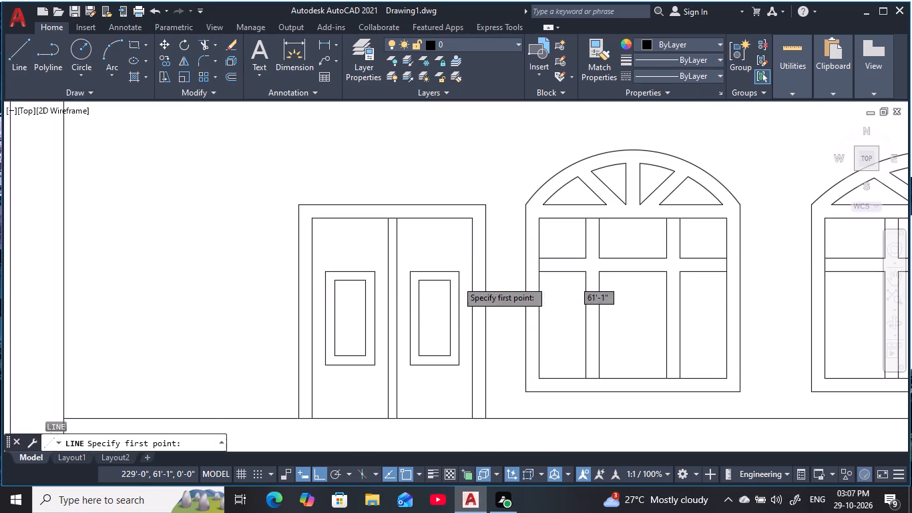
{"action": "scroll", "coordinate": [457, 281], "scroll_direction": "up", "scroll_amount": 2}
{"action": "left_click", "coordinate": [436, 287]}
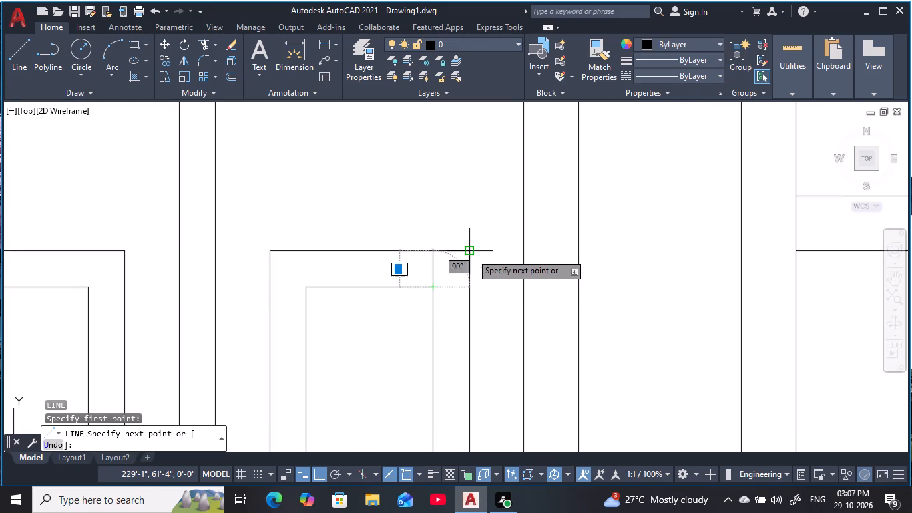
{"action": "key", "text": "F8"}
{"action": "left_click", "coordinate": [471, 253]}
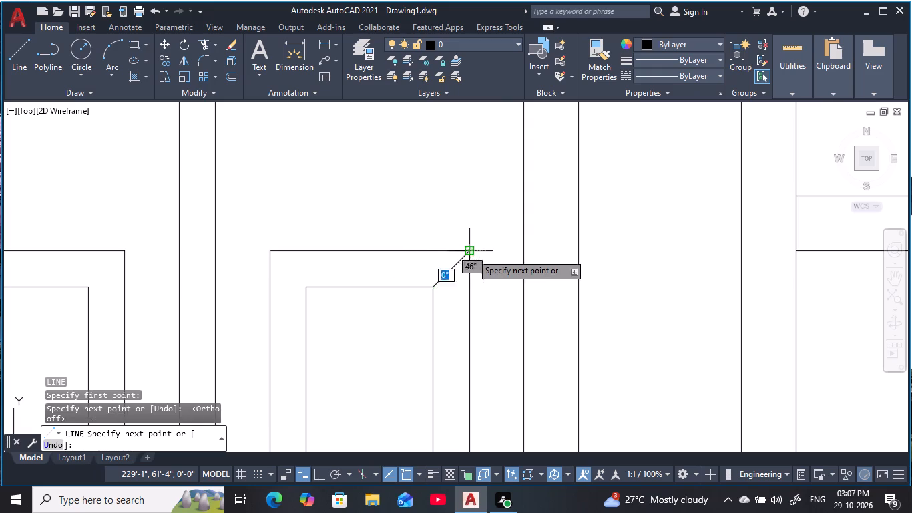
{"action": "key", "text": "Escape"}
{"action": "key", "text": "Escape"}
{"action": "key", "text": "space"}
{"action": "left_click", "coordinate": [306, 286]}
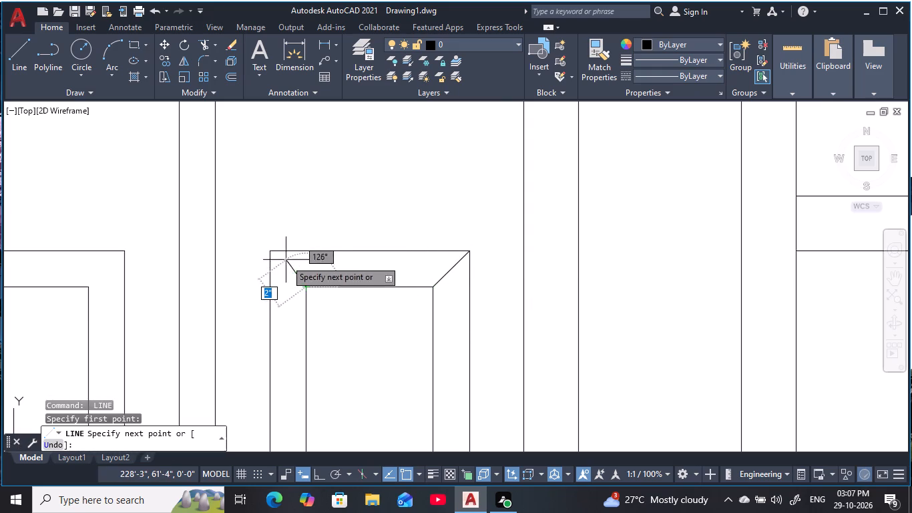
{"action": "left_click", "coordinate": [272, 252]}
{"action": "key", "text": "space"}
Draw diagonal lines joining the inner and outer rectangles at both lower corners of the right leaf's panel.
{"action": "middle_click_drag", "start_coordinate": [371, 316], "coordinate": [400, 178]}
{"action": "scroll", "coordinate": [401, 170], "scroll_direction": "down", "scroll_amount": 1}
{"action": "key", "text": "space"}
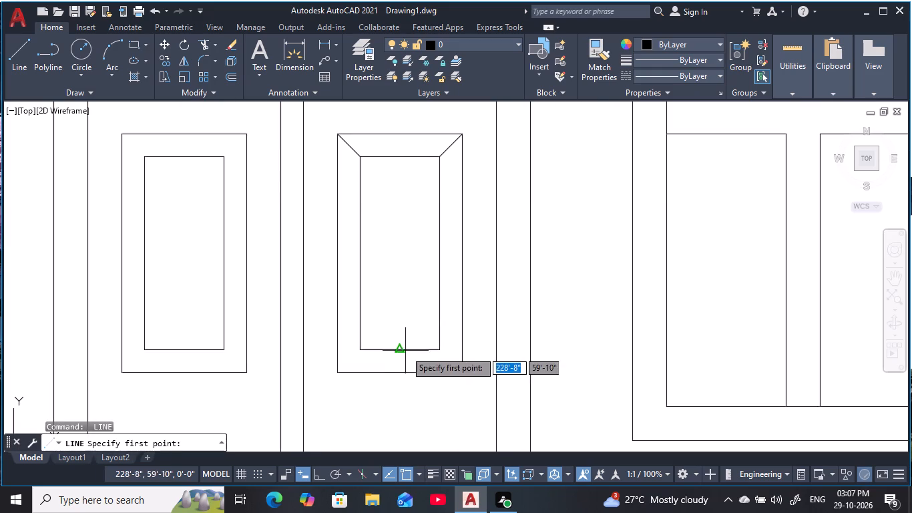
{"action": "left_click", "coordinate": [360, 349]}
{"action": "left_click", "coordinate": [338, 372]}
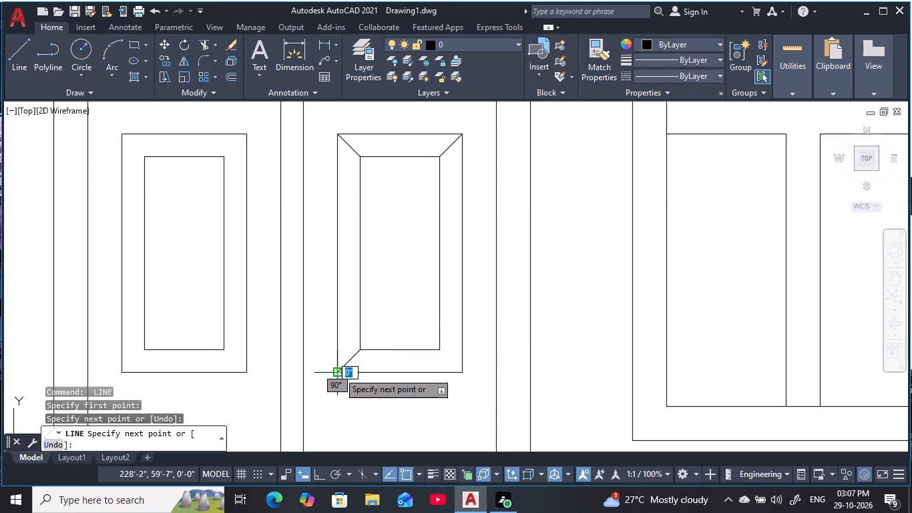
{"action": "key", "text": "space"}
{"action": "key", "text": "space"}
{"action": "left_click", "coordinate": [436, 351]}
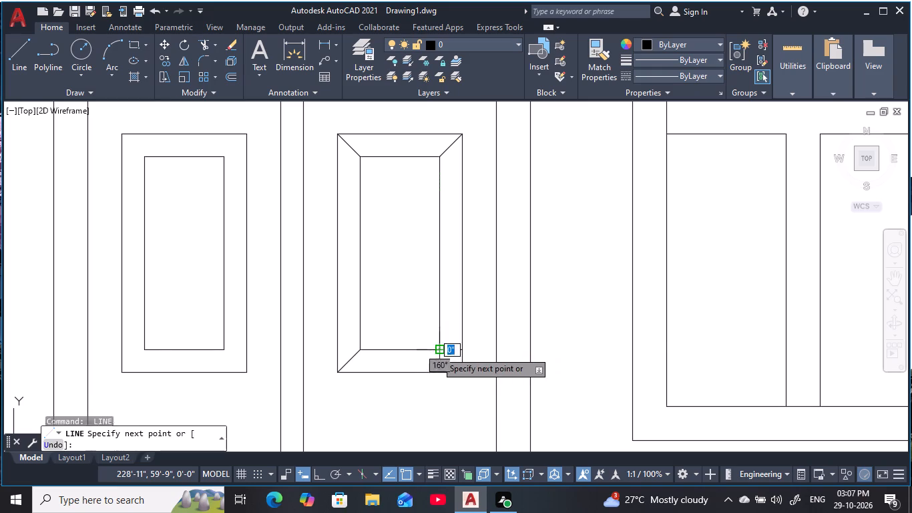
{"action": "left_click", "coordinate": [461, 376]}
{"action": "scroll", "coordinate": [397, 389], "scroll_direction": "down", "scroll_amount": 1}
{"action": "key", "text": "Escape"}
{"action": "key", "text": "Escape"}
{"action": "middle_click_drag", "start_coordinate": [397, 389], "coordinate": [502, 417]}
{"action": "key", "text": "Escape"}
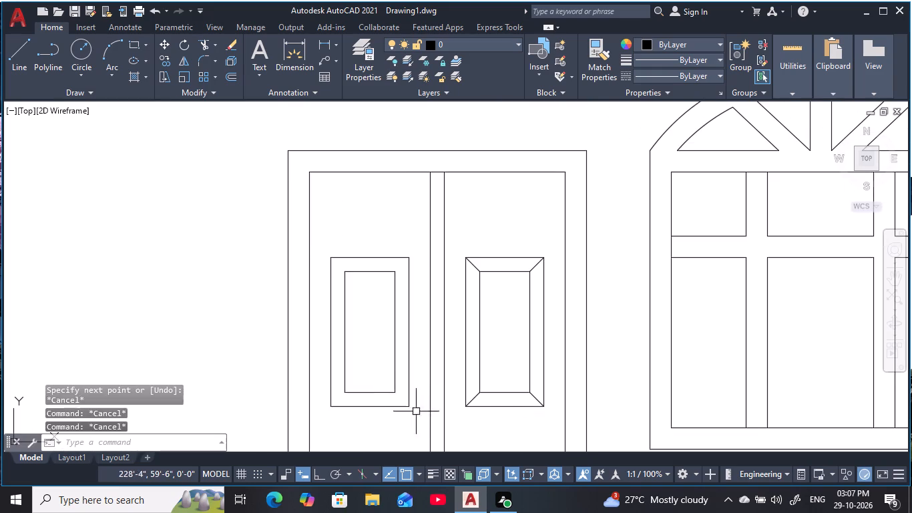
Draw diagonal lines joining the inner and outer rectangles at both lower corners of the left leaf's panel.
{"action": "key", "text": "space"}
{"action": "middle_click_drag", "start_coordinate": [393, 401], "coordinate": [407, 359]}
{"action": "scroll", "coordinate": [407, 359], "scroll_direction": "up", "scroll_amount": 2}
{"action": "scroll", "coordinate": [407, 359], "scroll_direction": "down", "scroll_amount": 2}
{"action": "scroll", "coordinate": [407, 359], "scroll_direction": "up", "scroll_amount": 1}
{"action": "left_click", "coordinate": [410, 344]}
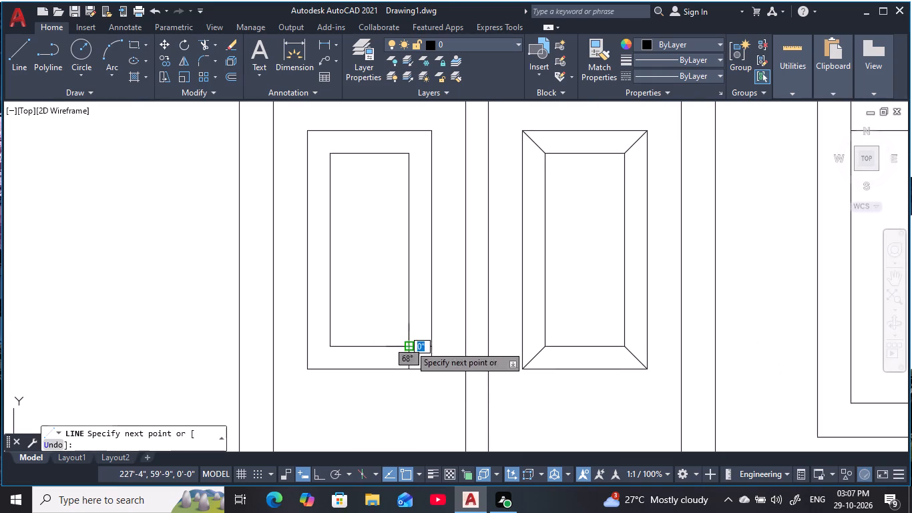
{"action": "left_click", "coordinate": [433, 371]}
{"action": "middle_click_drag", "start_coordinate": [381, 384], "coordinate": [434, 382]}
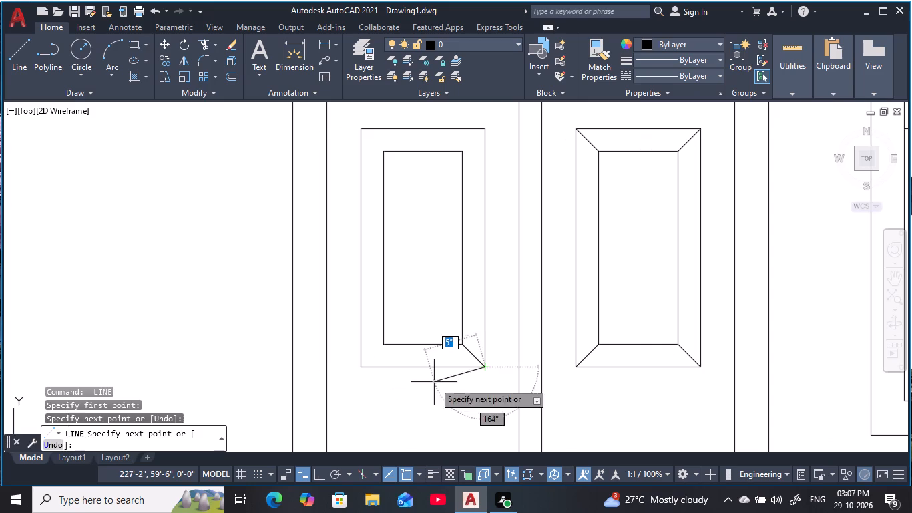
{"action": "key", "text": "Escape"}
{"action": "key", "text": "Escape"}
{"action": "key", "text": "space"}
{"action": "left_click", "coordinate": [382, 343]}
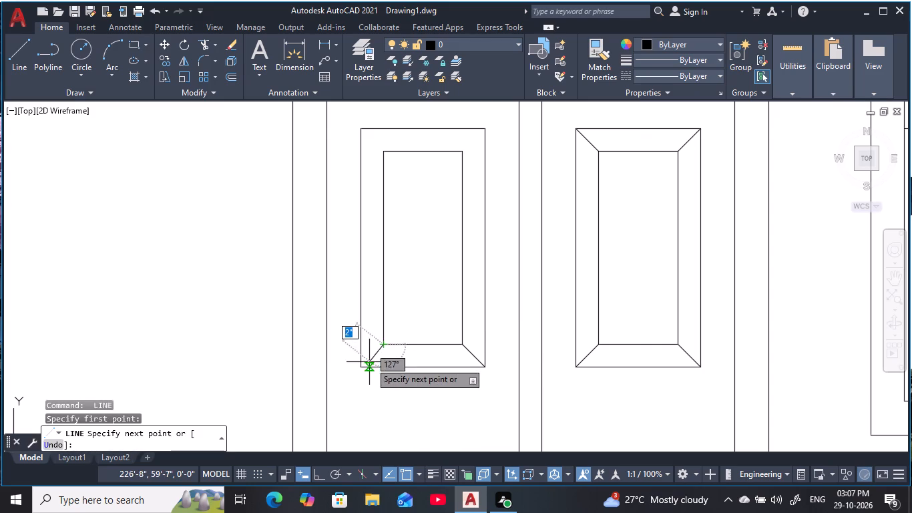
{"action": "left_click", "coordinate": [363, 364]}
{"action": "key", "text": "Escape"}
{"action": "key", "text": "Escape"}
Draw diagonal lines joining the inner and outer rectangles at both upper corners of the left leaf's panel.
{"action": "middle_click_drag", "start_coordinate": [413, 317], "coordinate": [403, 364]}
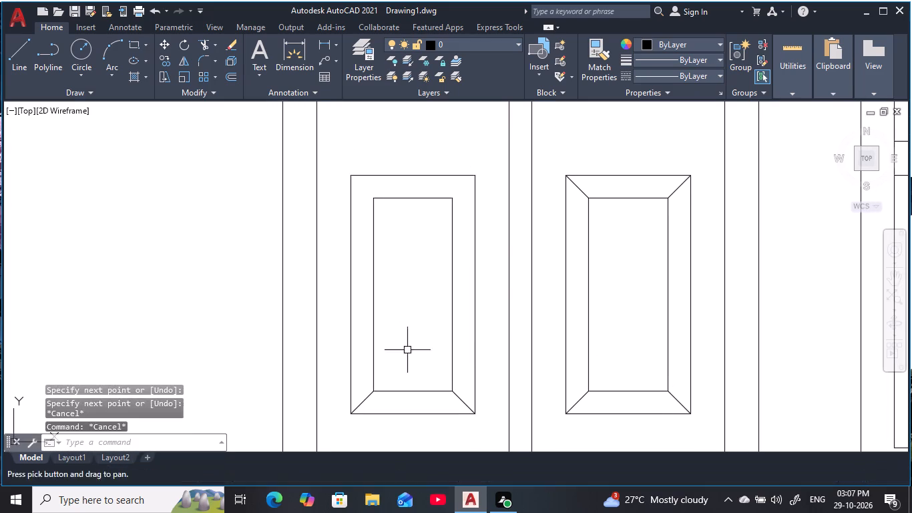
{"action": "key", "text": "space"}
{"action": "left_click", "coordinate": [455, 197]}
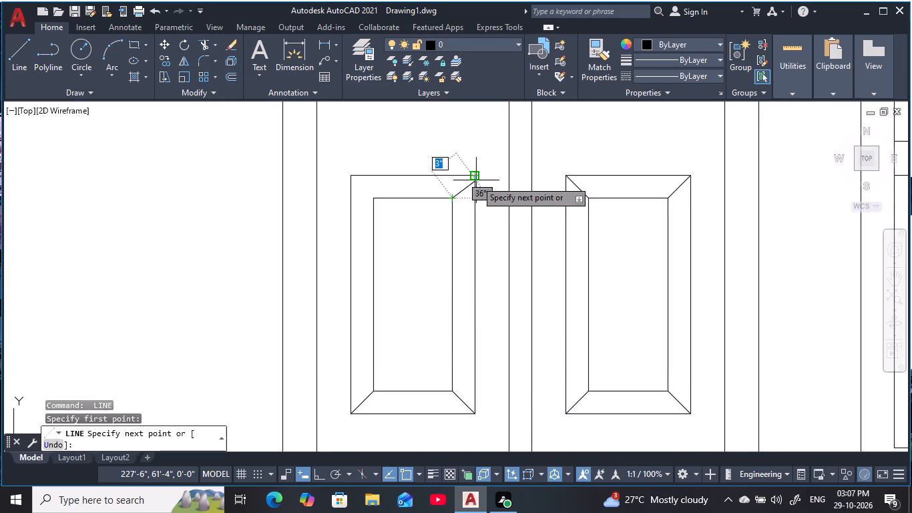
{"action": "left_click", "coordinate": [476, 176]}
{"action": "middle_click_drag", "start_coordinate": [409, 246], "coordinate": [411, 270]}
{"action": "key", "text": "Escape"}
{"action": "key", "text": "Escape"}
{"action": "key", "text": "Escape"}
{"action": "middle_click_drag", "start_coordinate": [411, 287], "coordinate": [421, 300]}
{"action": "key", "text": "space"}
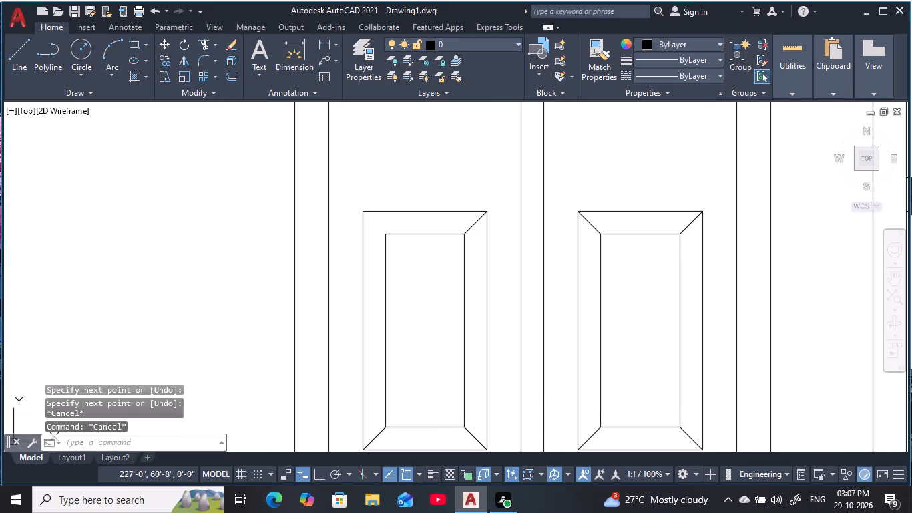
{"action": "scroll", "coordinate": [385, 222], "scroll_direction": "up", "scroll_amount": 3}
{"action": "left_click", "coordinate": [383, 274]}
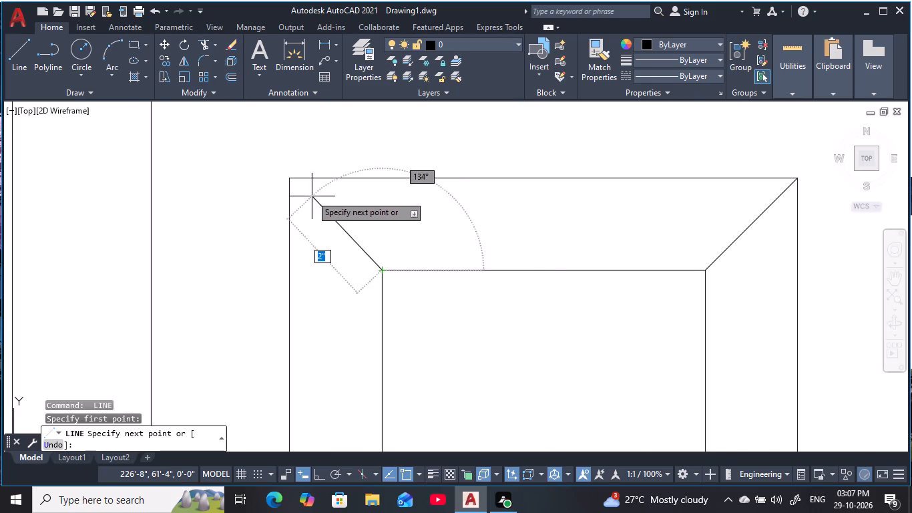
{"action": "left_click", "coordinate": [293, 180]}
{"action": "key", "text": "Escape"}
{"action": "key", "text": "Escape"}
{"action": "scroll", "coordinate": [486, 270], "scroll_direction": "down", "scroll_amount": 4}
Draw a tall, narrow handle rectangle about 1" wide and 9" high on the right leaf, beside the centre strip.
{"action": "middle_click_drag", "start_coordinate": [503, 278], "coordinate": [503, 277]}
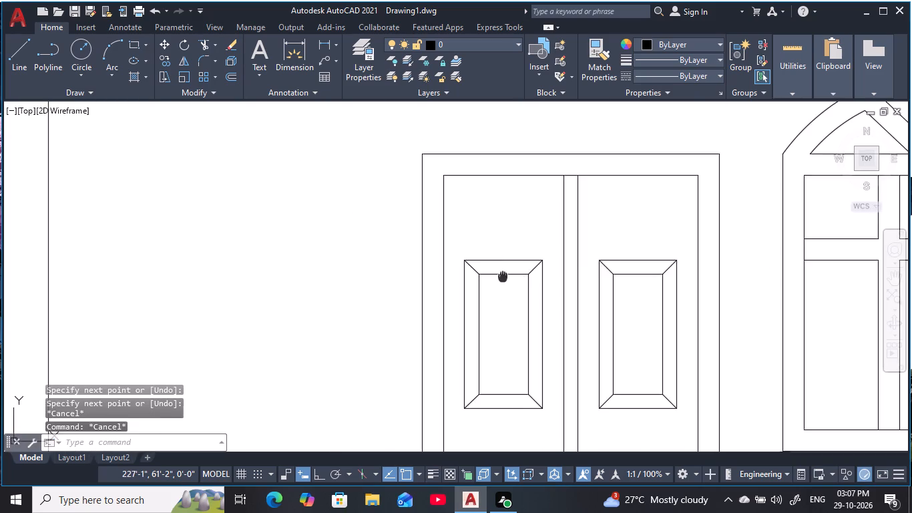
{"action": "middle_click_drag", "start_coordinate": [503, 277], "coordinate": [466, 224]}
{"action": "scroll", "coordinate": [507, 268], "scroll_direction": "down", "scroll_amount": 2}
{"action": "middle_click_drag", "start_coordinate": [521, 278], "coordinate": [507, 269]}
{"action": "scroll", "coordinate": [510, 269], "scroll_direction": "up", "scroll_amount": 1}
{"action": "key", "text": "Escape"}
{"action": "middle_click_drag", "start_coordinate": [543, 286], "coordinate": [499, 272]}
{"action": "scroll", "coordinate": [499, 272], "scroll_direction": "up", "scroll_amount": 1}
{"action": "key", "text": "Escape"}
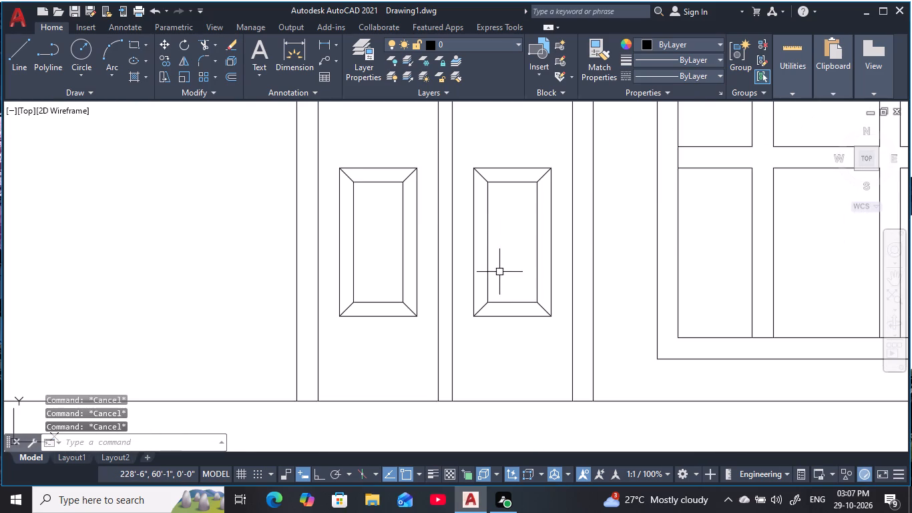
{"action": "key", "text": "Escape"}
{"action": "key", "text": "Escape"}
{"action": "key", "text": "r"}
{"action": "key", "text": "e"}
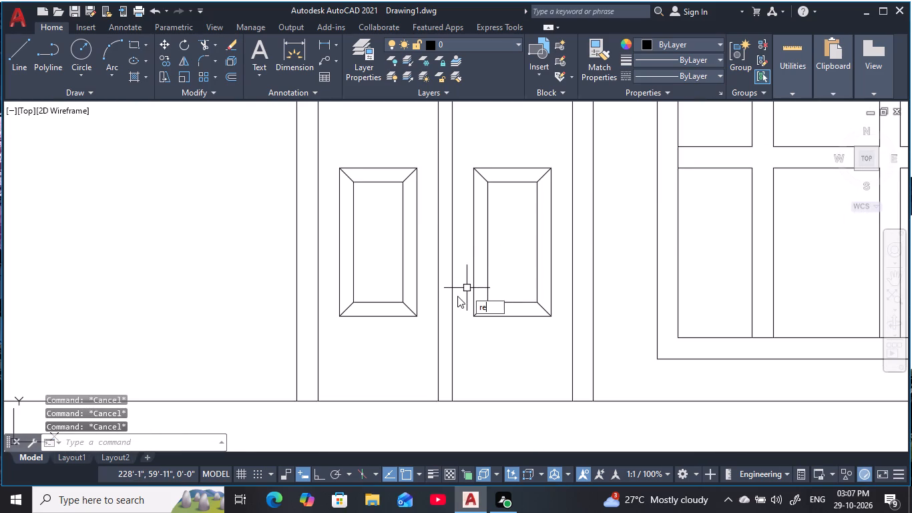
{"action": "key", "text": "c"}
{"action": "key", "text": "space"}
{"action": "scroll", "coordinate": [463, 246], "scroll_direction": "up", "scroll_amount": 1}
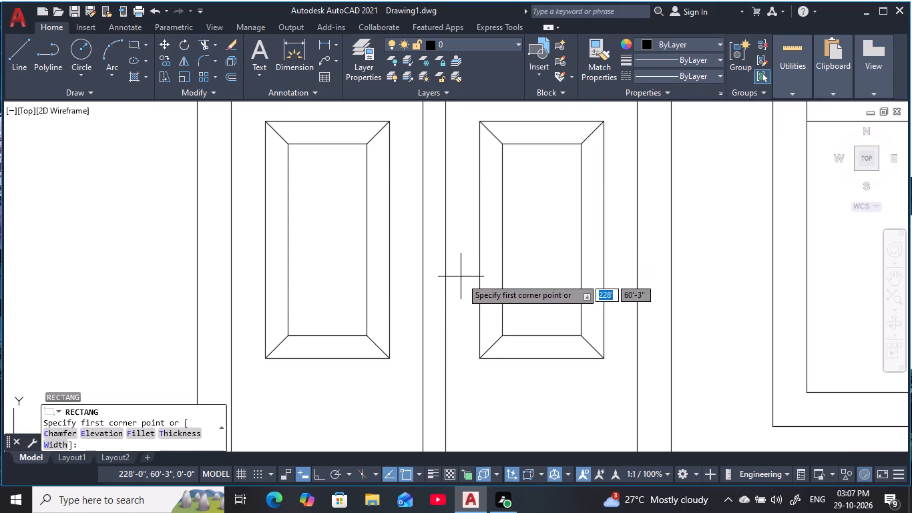
{"action": "middle_click_drag", "start_coordinate": [459, 344], "coordinate": [457, 319]}
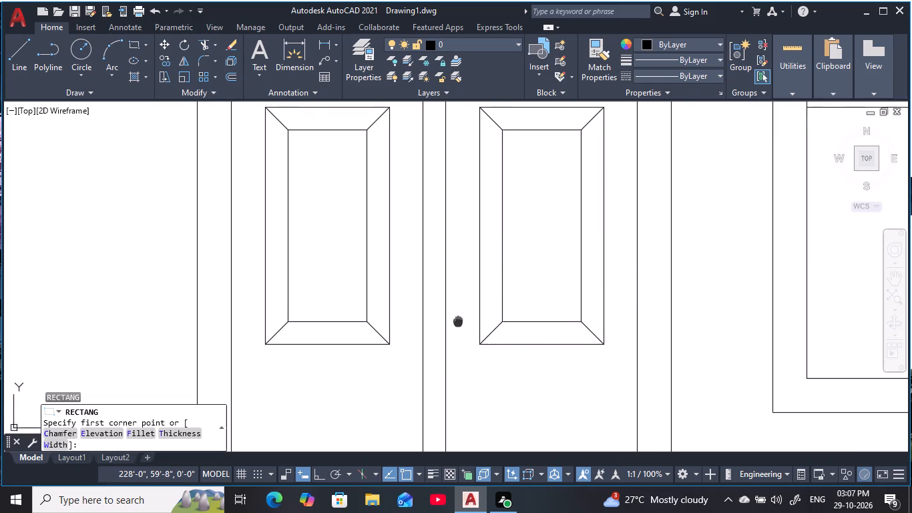
{"action": "middle_click_drag", "start_coordinate": [457, 319], "coordinate": [460, 279]}
{"action": "left_click", "coordinate": [454, 286]}
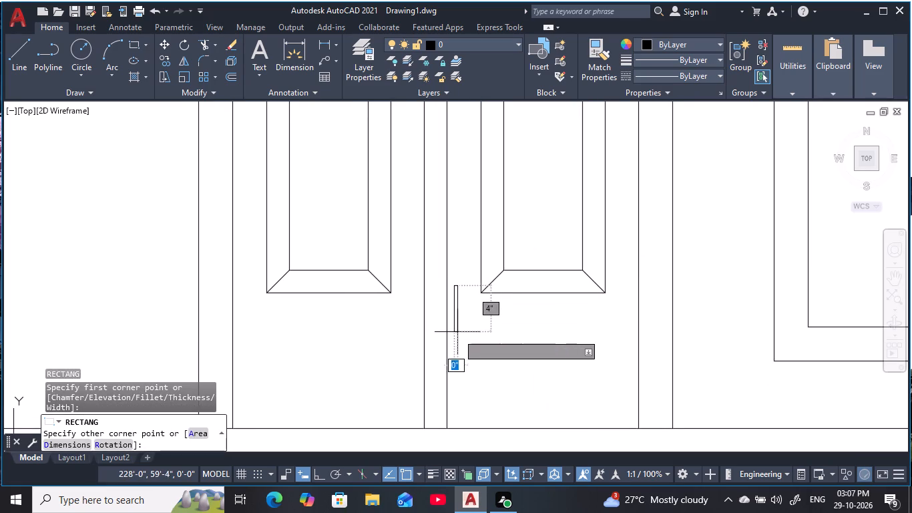
{"action": "left_click", "coordinate": [467, 388]}
{"action": "key", "text": "Escape"}
{"action": "key", "text": "Escape"}
{"action": "key", "text": "Escape"}
{"action": "key", "text": "space"}
{"action": "key", "text": "Escape"}
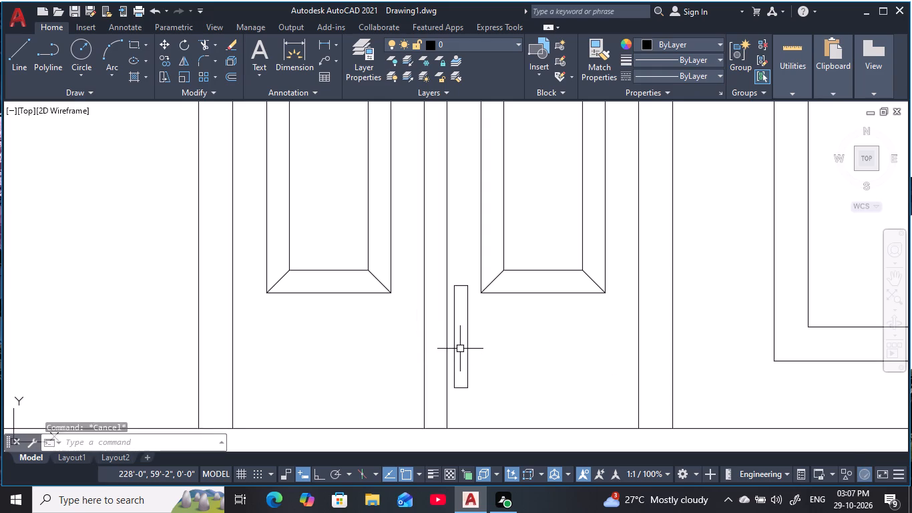
With Ortho on, copy the handle rectangle horizontally about 5" across the centre strip onto the left leaf.
{"action": "key", "text": "Escape"}
{"action": "left_click", "coordinate": [453, 347]}
{"action": "key", "text": "c"}
{"action": "type", "text": "o"}
{"action": "key", "text": "space"}
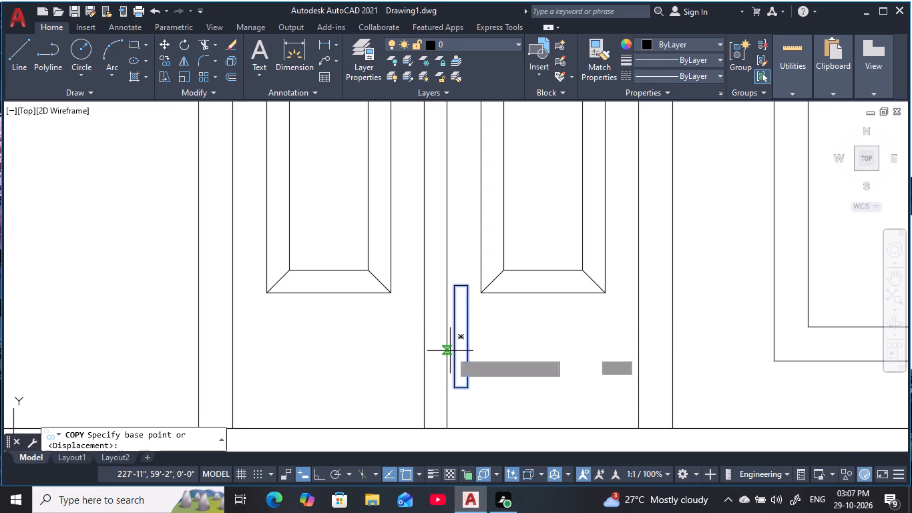
{"action": "left_click", "coordinate": [458, 337]}
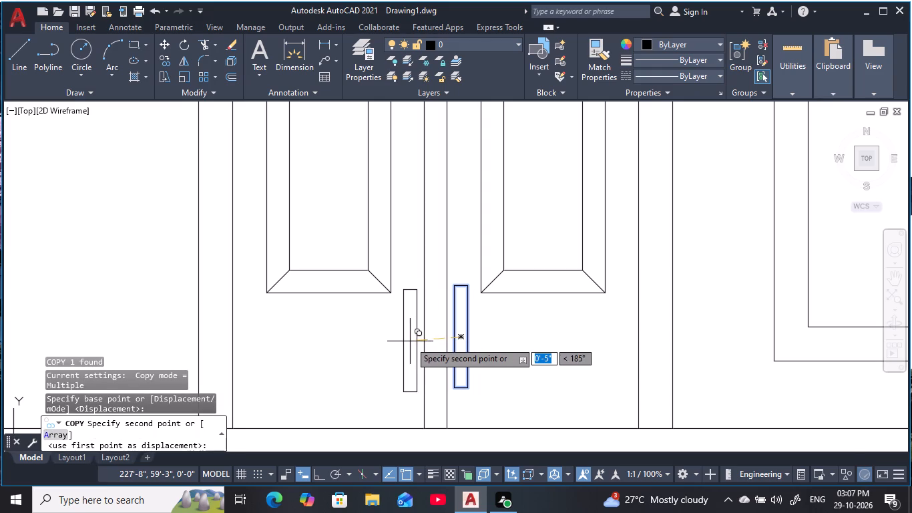
{"action": "key", "text": "F8"}
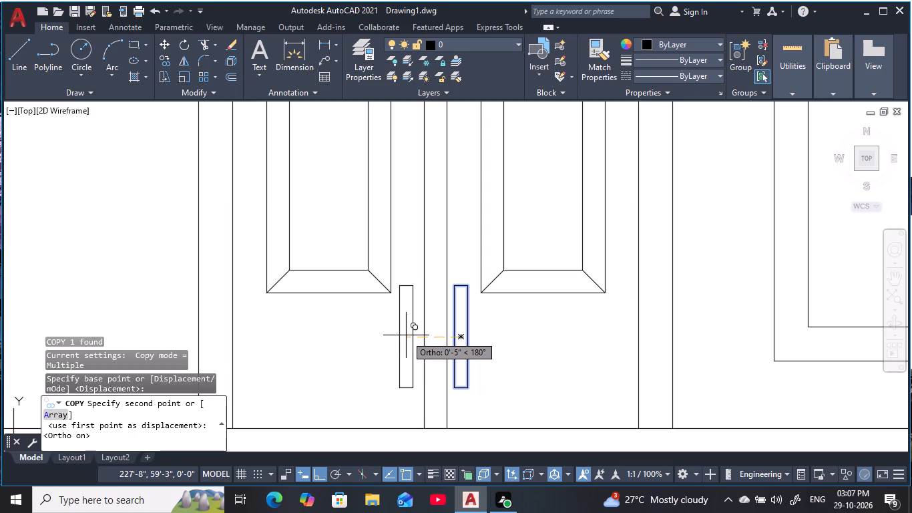
{"action": "left_click", "coordinate": [408, 335]}
{"action": "key", "text": "Escape"}
{"action": "key", "text": "Escape"}
{"action": "scroll", "coordinate": [457, 333], "scroll_direction": "down", "scroll_amount": 1}
{"action": "middle_click_drag", "start_coordinate": [459, 336], "coordinate": [467, 330]}
{"action": "key", "text": "Escape"}
Draw a smaller rectangle about 1" by 4" from the centre of the right leaf's handle, overlapping its outer edge.
{"action": "scroll", "coordinate": [467, 330], "scroll_direction": "up", "scroll_amount": 1}
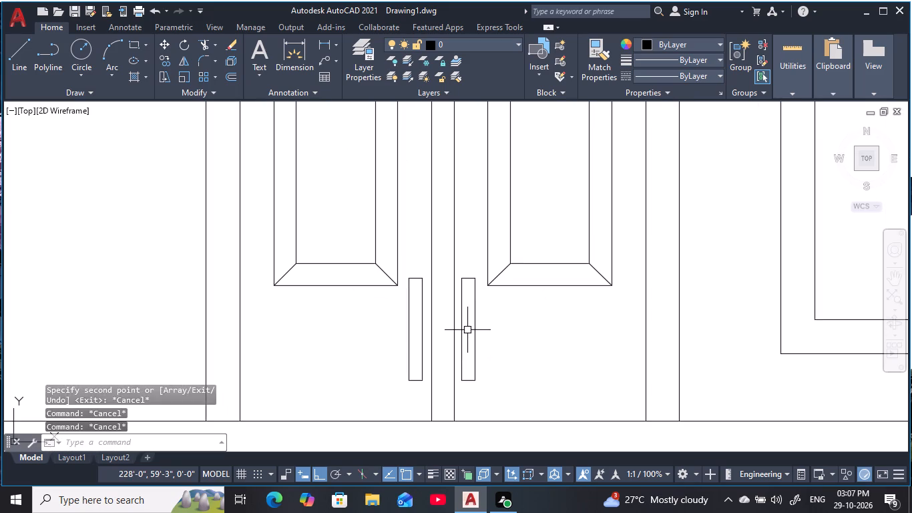
{"action": "key", "text": "Escape"}
{"action": "key", "text": "Escape"}
{"action": "key", "text": "Escape"}
{"action": "key", "text": "Escape"}
{"action": "key", "text": "r"}
{"action": "type", "text": "ec"}
{"action": "key", "text": "space"}
{"action": "left_click", "coordinate": [469, 335]}
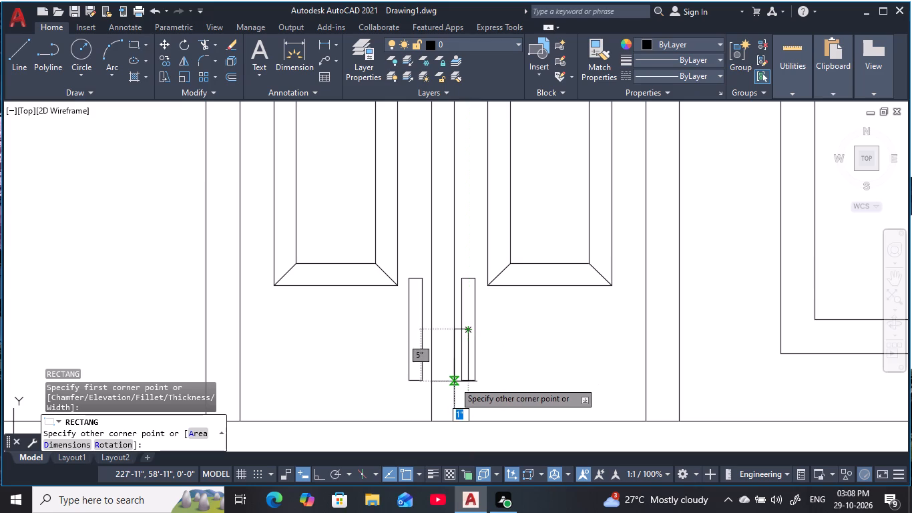
{"action": "left_click", "coordinate": [481, 373]}
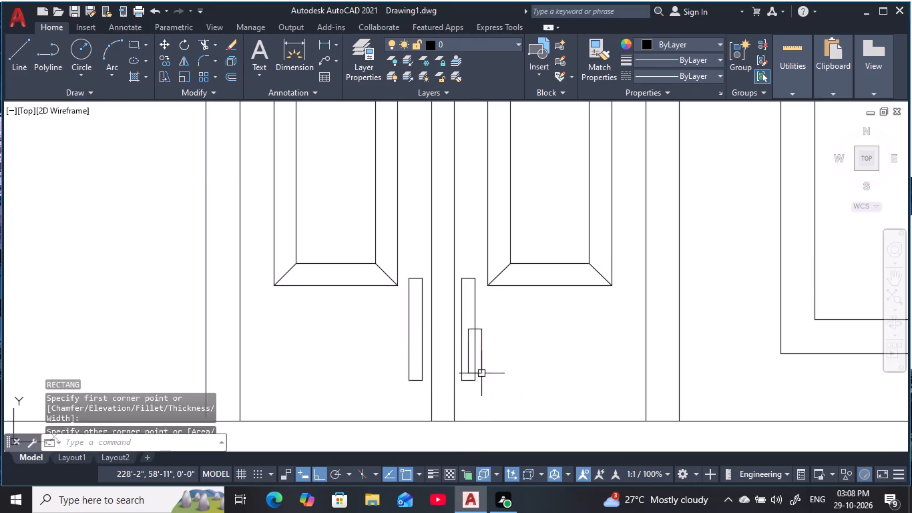
{"action": "key", "text": "Escape"}
{"action": "key", "text": "Escape"}
{"action": "key", "text": "Escape"}
{"action": "middle_click_drag", "start_coordinate": [442, 372], "coordinate": [470, 358]}
{"action": "key", "text": "Escape"}
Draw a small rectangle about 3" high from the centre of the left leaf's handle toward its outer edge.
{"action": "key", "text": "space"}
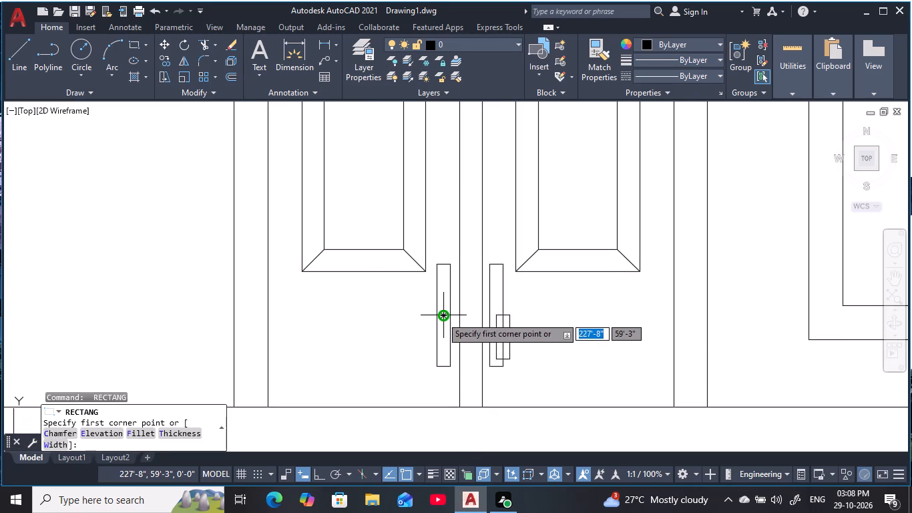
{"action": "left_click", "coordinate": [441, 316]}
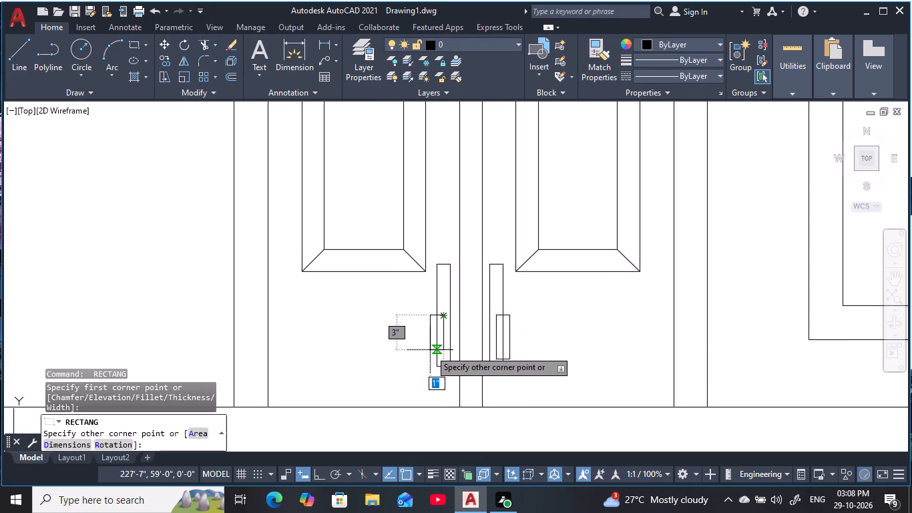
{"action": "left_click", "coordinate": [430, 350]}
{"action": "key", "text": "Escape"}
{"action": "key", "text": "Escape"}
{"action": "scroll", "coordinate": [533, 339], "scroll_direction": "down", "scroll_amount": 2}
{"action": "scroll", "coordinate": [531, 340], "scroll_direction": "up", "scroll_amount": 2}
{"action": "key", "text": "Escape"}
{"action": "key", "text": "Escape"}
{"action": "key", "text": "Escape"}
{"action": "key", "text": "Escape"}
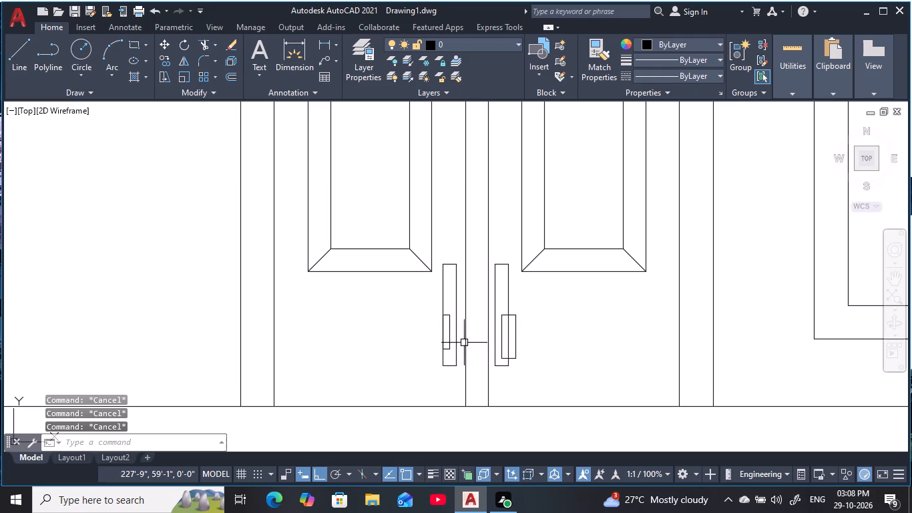
Trim the small rectangle's vertical edge lying inside the right leaf's handle.
{"action": "scroll", "coordinate": [507, 339], "scroll_direction": "up", "scroll_amount": 1}
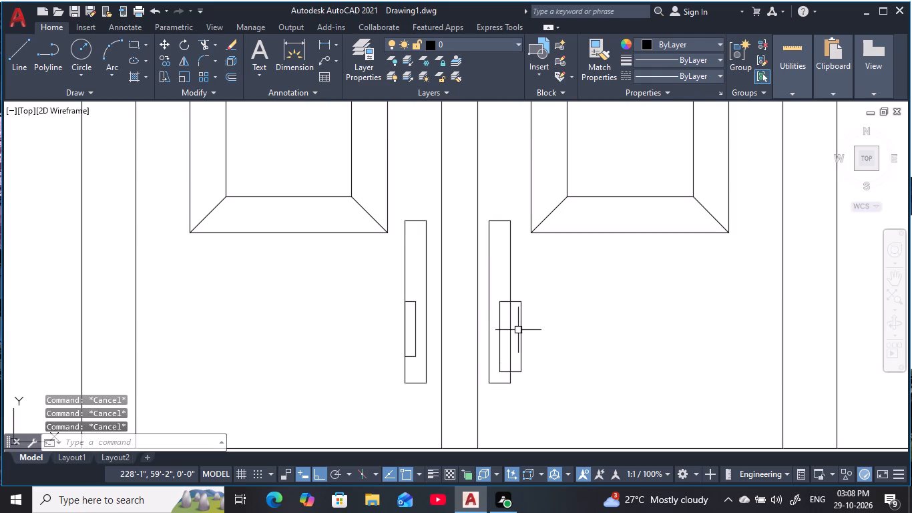
{"action": "key", "text": "t"}
{"action": "key", "text": "r"}
{"action": "key", "text": "space"}
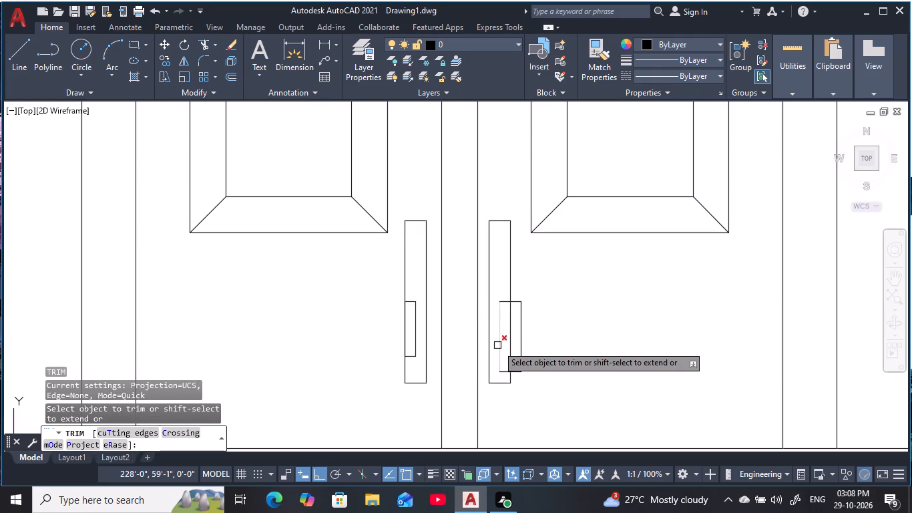
{"action": "left_click", "coordinate": [497, 347]}
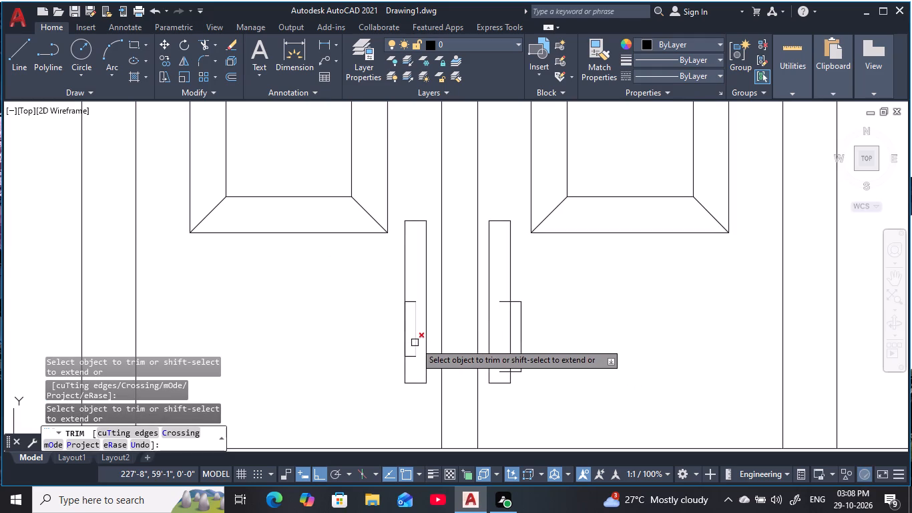
{"action": "key", "text": "Escape"}
{"action": "key", "text": "Escape"}
{"action": "key", "text": "Escape"}
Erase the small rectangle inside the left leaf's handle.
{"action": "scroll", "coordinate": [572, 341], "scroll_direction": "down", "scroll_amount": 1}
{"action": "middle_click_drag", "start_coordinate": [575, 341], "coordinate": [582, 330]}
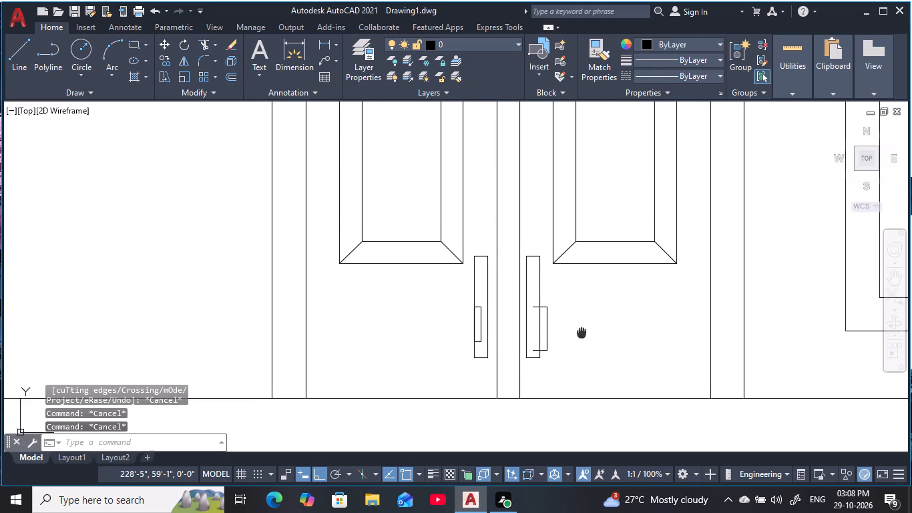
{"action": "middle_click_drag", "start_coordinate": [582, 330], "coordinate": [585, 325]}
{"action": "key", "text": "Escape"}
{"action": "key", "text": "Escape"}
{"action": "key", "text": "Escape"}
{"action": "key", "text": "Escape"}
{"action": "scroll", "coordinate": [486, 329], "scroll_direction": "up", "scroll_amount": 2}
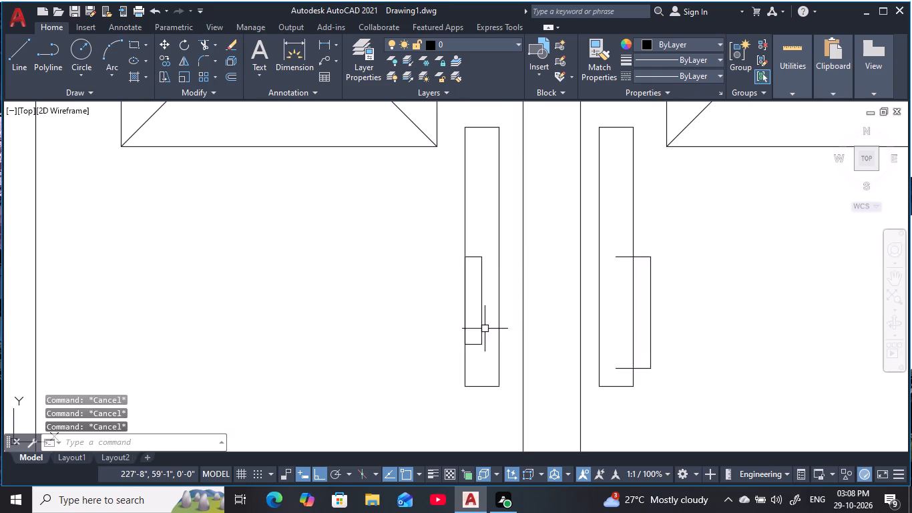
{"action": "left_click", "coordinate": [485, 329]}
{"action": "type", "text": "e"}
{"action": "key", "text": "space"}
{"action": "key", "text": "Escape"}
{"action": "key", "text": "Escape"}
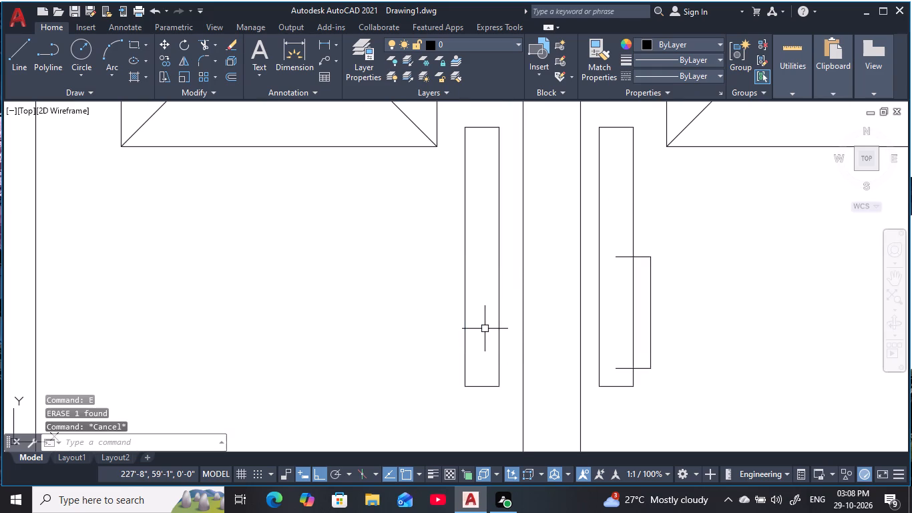
Draw a 1" by 4" rectangle from the left handle's centre past its outer edge, aligned with the right handle's small rectangle.
{"action": "type", "text": "rec"}
{"action": "key", "text": "space"}
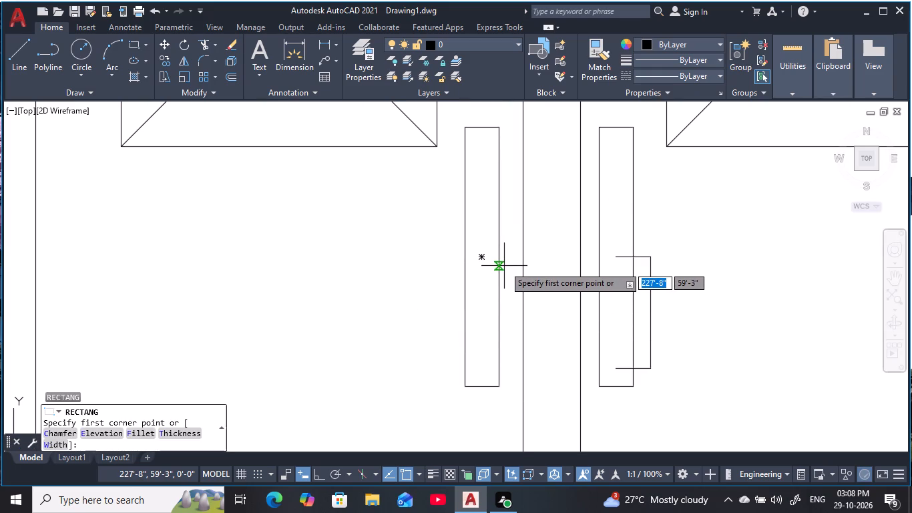
{"action": "left_click", "coordinate": [484, 259]}
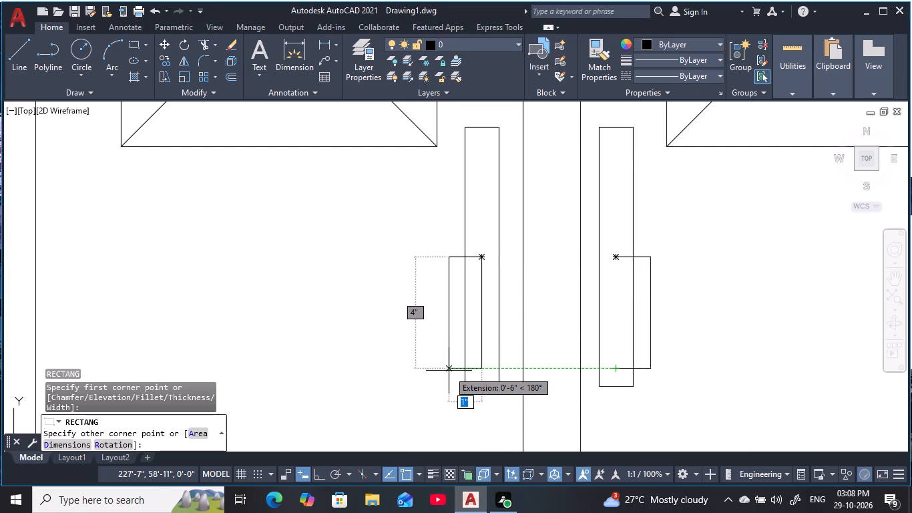
{"action": "left_click", "coordinate": [449, 371]}
{"action": "key", "text": "Escape"}
{"action": "key", "text": "Escape"}
{"action": "key", "text": "Escape"}
{"action": "key", "text": "Escape"}
Trim the remaining small-rectangle lines inside both handles, leaving only the parts projecting beyond their outer edges.
{"action": "type", "text": "tr"}
{"action": "key", "text": "space"}
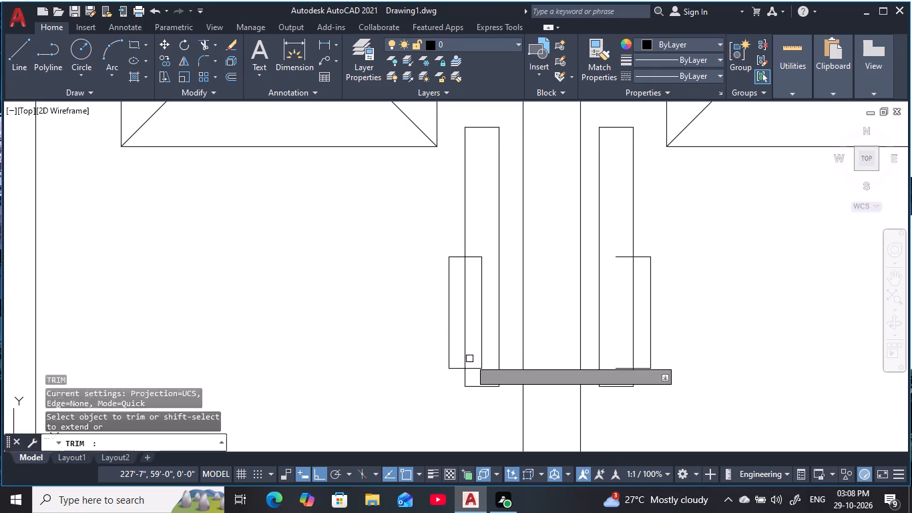
{"action": "left_click", "coordinate": [482, 319]}
{"action": "left_click", "coordinate": [479, 256]}
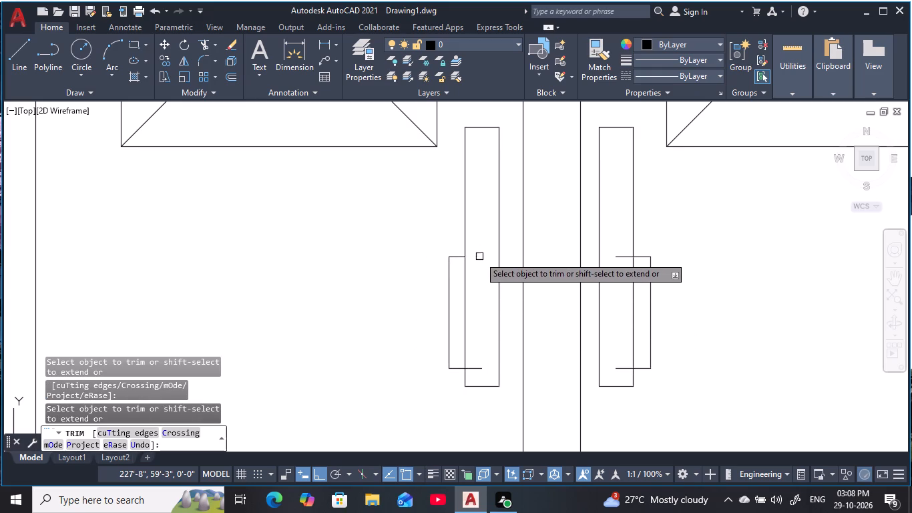
{"action": "left_click", "coordinate": [476, 370]}
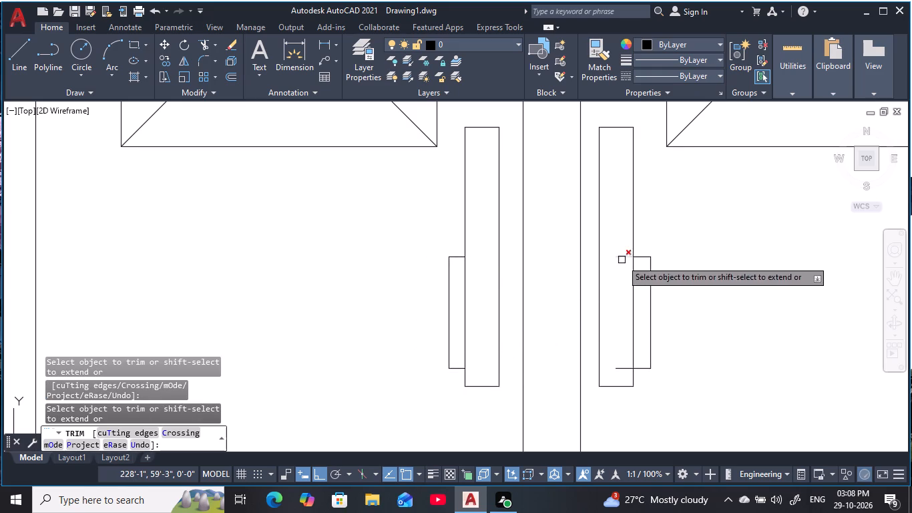
{"action": "left_click", "coordinate": [622, 260]}
{"action": "left_click", "coordinate": [614, 367]}
{"action": "scroll", "coordinate": [675, 306], "scroll_direction": "down", "scroll_amount": 2}
{"action": "middle_click_drag", "start_coordinate": [678, 305], "coordinate": [635, 311]}
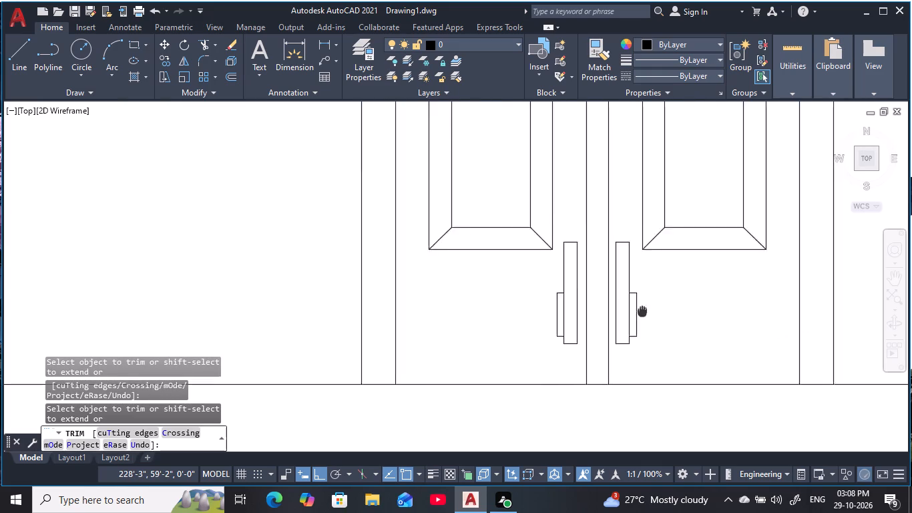
{"action": "middle_click_drag", "start_coordinate": [635, 311], "coordinate": [603, 313]}
{"action": "scroll", "coordinate": [603, 313], "scroll_direction": "down", "scroll_amount": 2}
{"action": "key", "text": "Escape"}
{"action": "key", "text": "Escape"}
{"action": "key", "text": "Escape"}
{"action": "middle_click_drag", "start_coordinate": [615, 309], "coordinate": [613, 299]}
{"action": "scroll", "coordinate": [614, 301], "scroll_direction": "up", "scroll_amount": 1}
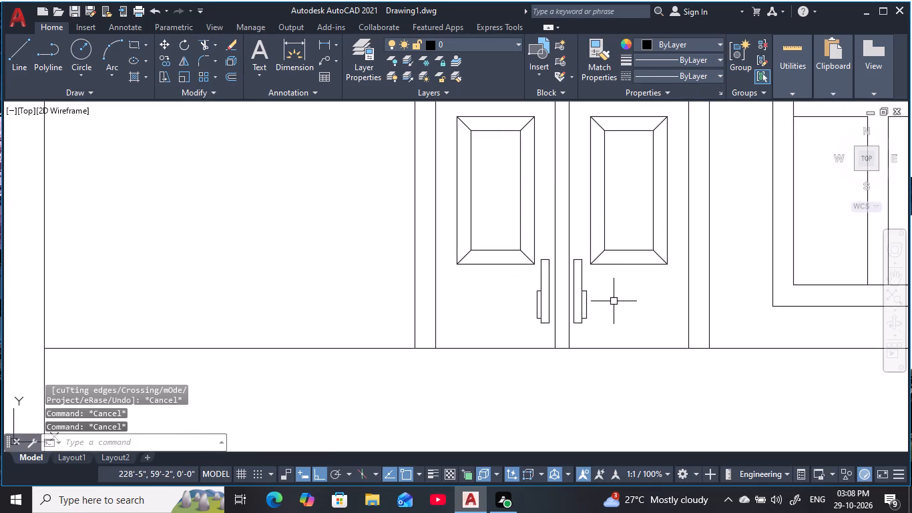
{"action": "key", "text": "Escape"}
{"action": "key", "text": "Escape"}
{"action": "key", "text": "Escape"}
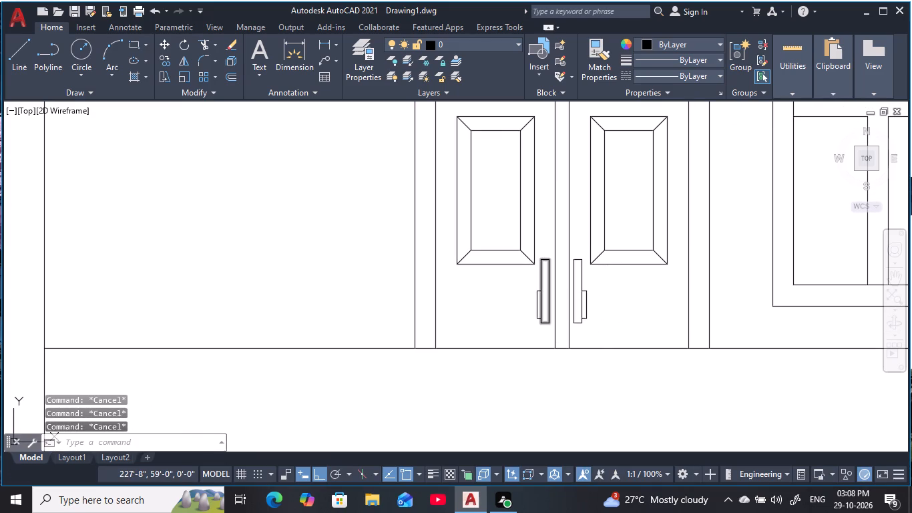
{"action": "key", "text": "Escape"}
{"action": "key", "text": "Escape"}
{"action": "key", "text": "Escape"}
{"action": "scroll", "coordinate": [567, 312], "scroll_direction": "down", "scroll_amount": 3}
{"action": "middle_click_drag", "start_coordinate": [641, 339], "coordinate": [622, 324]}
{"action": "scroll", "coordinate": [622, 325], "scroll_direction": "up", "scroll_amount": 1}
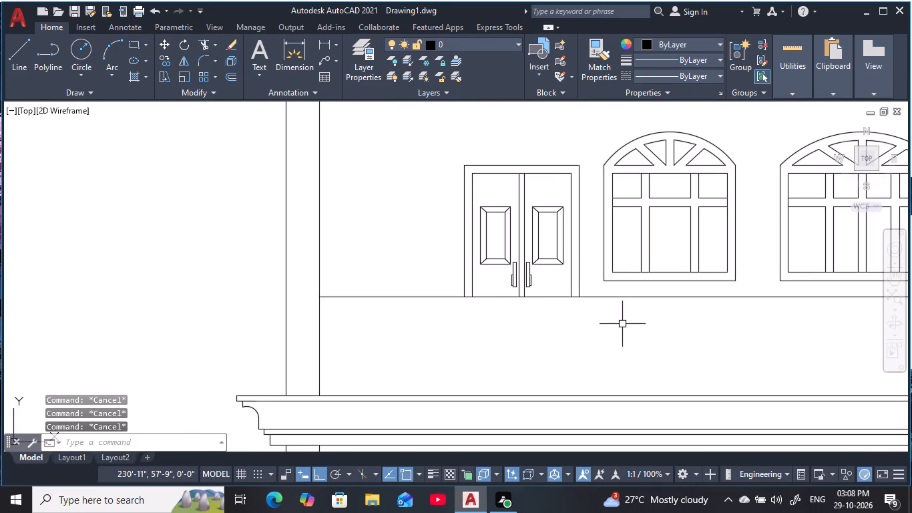
Erase the leftover molding profile pieces lying to the right of the elevation.
{"action": "middle_click_drag", "start_coordinate": [622, 324], "coordinate": [586, 311]}
{"action": "scroll", "coordinate": [586, 311], "scroll_direction": "up", "scroll_amount": 1}
{"action": "scroll", "coordinate": [594, 313], "scroll_direction": "down", "scroll_amount": 3}
{"action": "middle_click_drag", "start_coordinate": [616, 318], "coordinate": [570, 304]}
{"action": "scroll", "coordinate": [570, 304], "scroll_direction": "up", "scroll_amount": 1}
{"action": "middle_click_drag", "start_coordinate": [570, 303], "coordinate": [513, 303]}
{"action": "scroll", "coordinate": [512, 301], "scroll_direction": "down", "scroll_amount": 1}
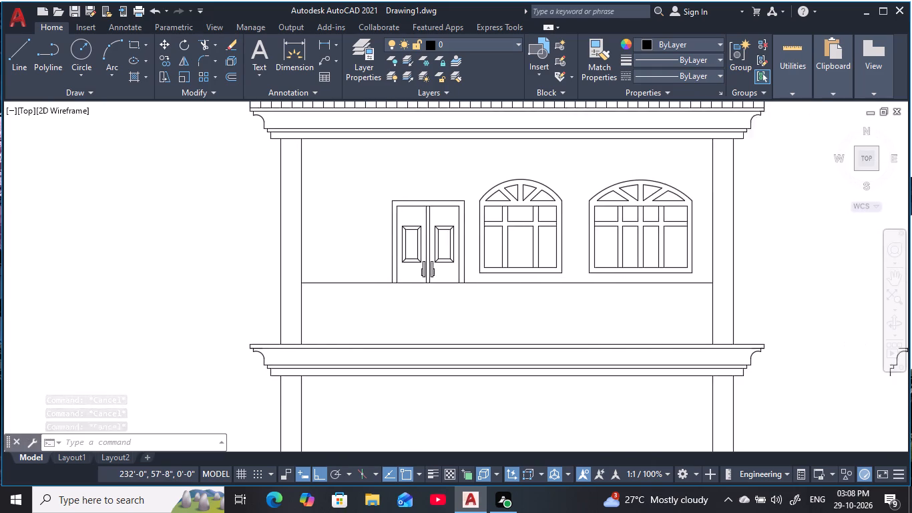
{"action": "middle_click_drag", "start_coordinate": [513, 301], "coordinate": [527, 283]}
{"action": "left_click", "coordinate": [909, 386]}
{"action": "left_click", "coordinate": [754, 301]}
{"action": "key", "text": "Escape"}
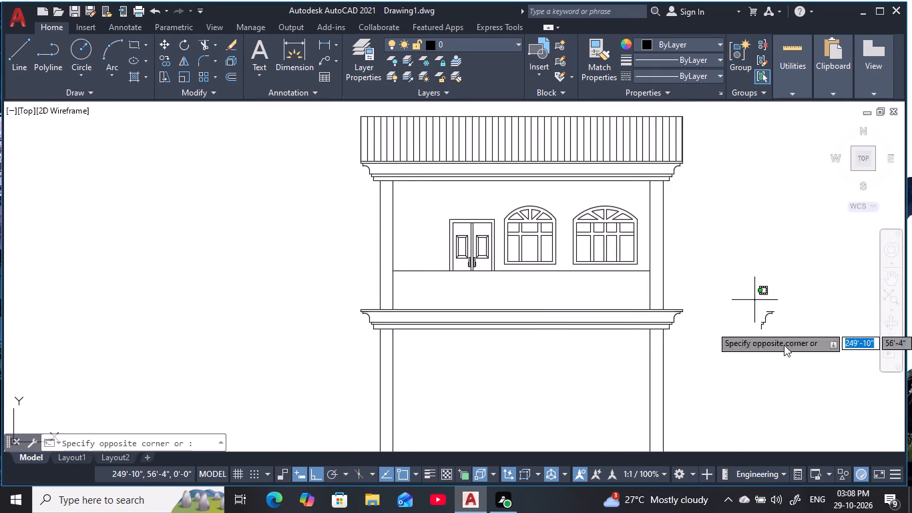
{"action": "left_click", "coordinate": [786, 347]}
{"action": "left_click", "coordinate": [734, 283]}
{"action": "type", "text": "e"}
{"action": "key", "text": "space"}
{"action": "key", "text": "Escape"}
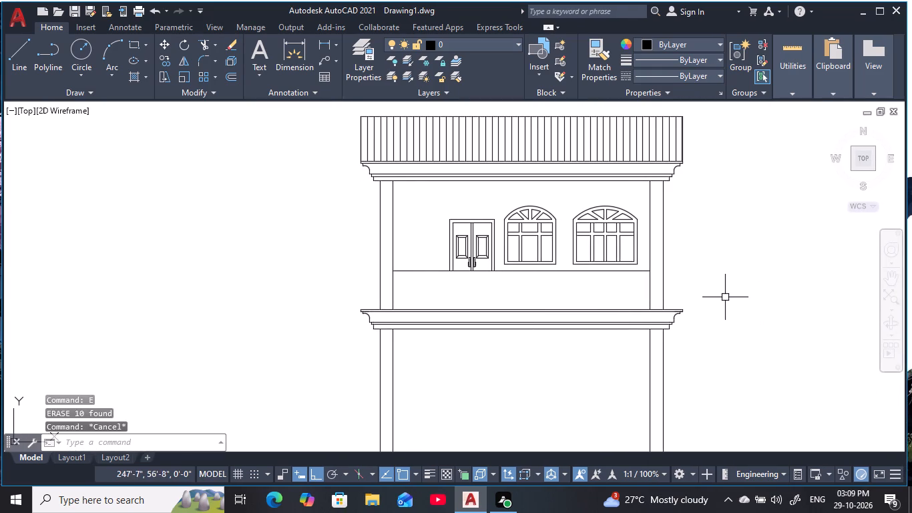
{"action": "key", "text": "Escape"}
{"action": "key", "text": "Escape"}
Draw a vertical line along the left column's inner edge, from the lower wall line down to the lower molding's top.
{"action": "middle_click_drag", "start_coordinate": [581, 285], "coordinate": [589, 297]}
{"action": "left_click", "coordinate": [590, 293]}
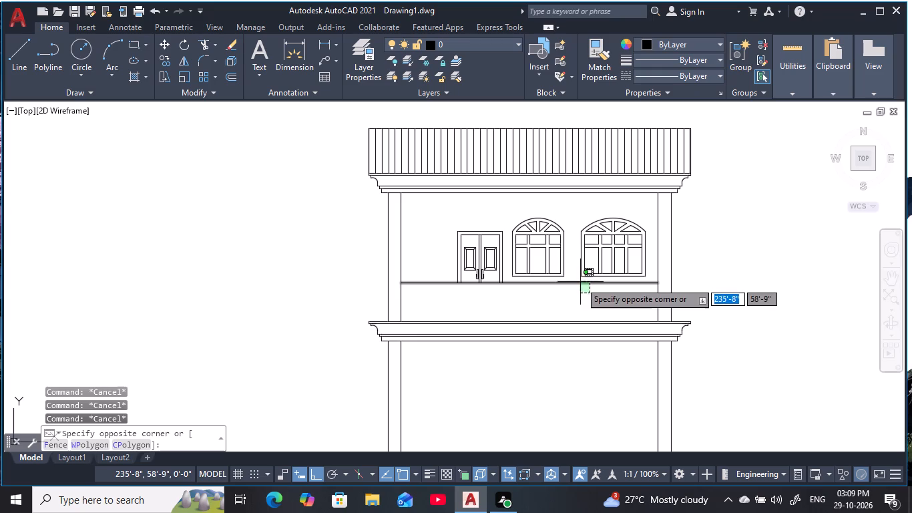
{"action": "key", "text": "Escape"}
{"action": "key", "text": "Escape"}
{"action": "key", "text": "Escape"}
{"action": "middle_click", "coordinate": [595, 317]}
{"action": "scroll", "coordinate": [598, 315], "scroll_direction": "down", "scroll_amount": 1}
{"action": "middle_click_drag", "start_coordinate": [598, 315], "coordinate": [594, 326]}
{"action": "scroll", "coordinate": [595, 325], "scroll_direction": "up", "scroll_amount": 1}
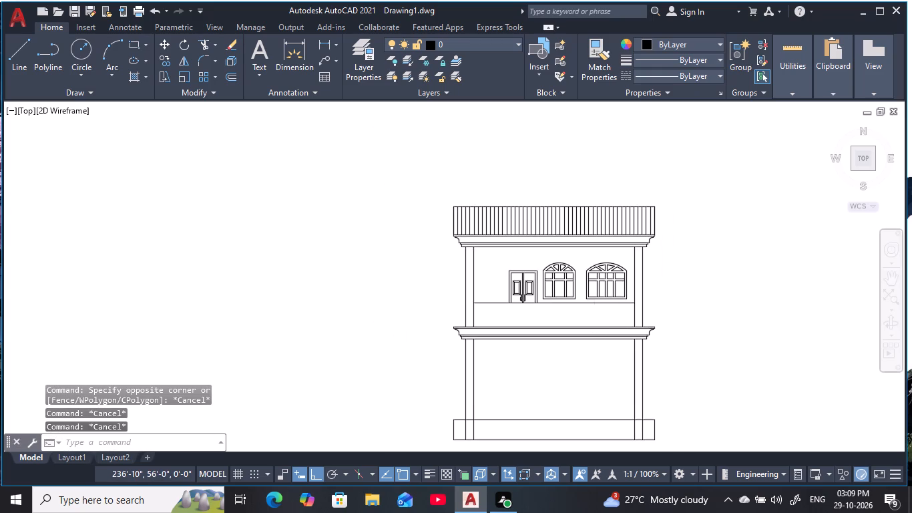
{"action": "scroll", "coordinate": [560, 324], "scroll_direction": "up", "scroll_amount": 1}
{"action": "middle_click", "coordinate": [560, 324]}
{"action": "key", "text": "Escape"}
{"action": "key", "text": "Escape"}
{"action": "key", "text": "Escape"}
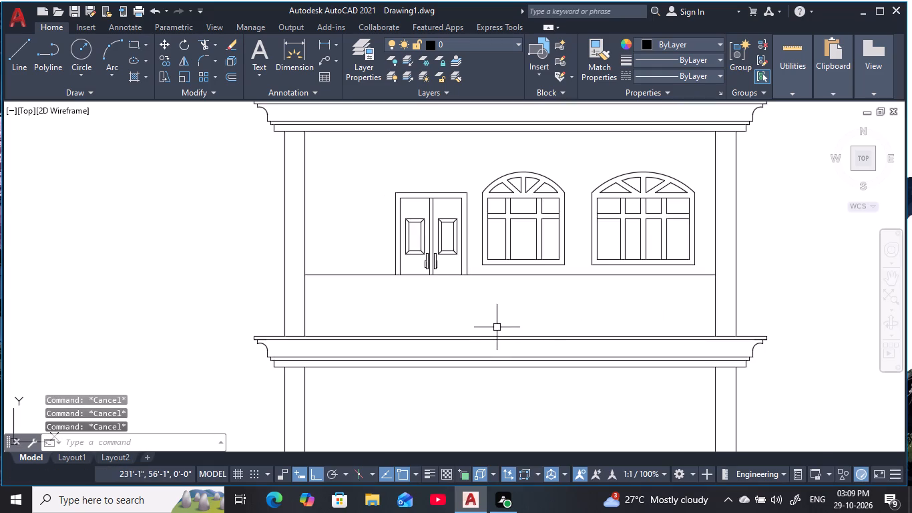
{"action": "key", "text": "l"}
{"action": "key", "text": "space"}
{"action": "left_click", "coordinate": [308, 272]}
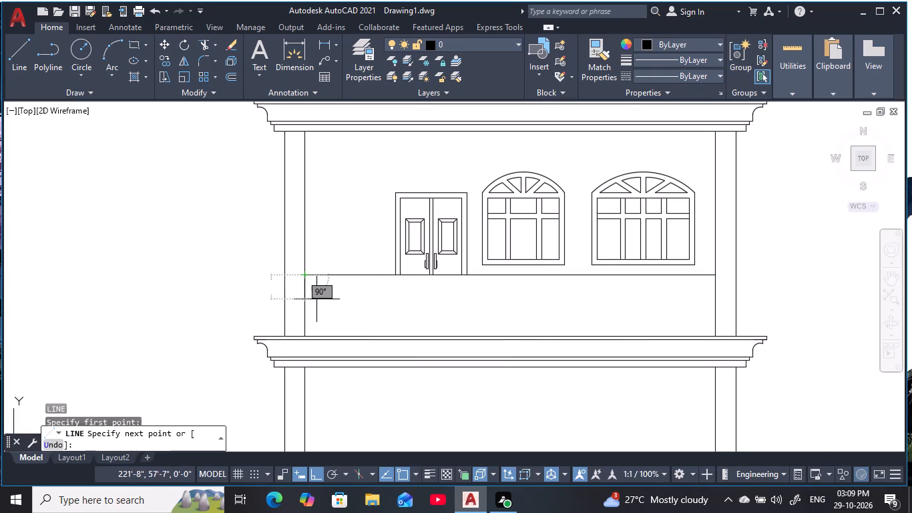
{"action": "left_click", "coordinate": [306, 335]}
{"action": "key", "text": "Escape"}
{"action": "key", "text": "Escape"}
{"action": "key", "text": "Escape"}
{"action": "key", "text": "Escape"}
{"action": "key", "text": "Escape"}
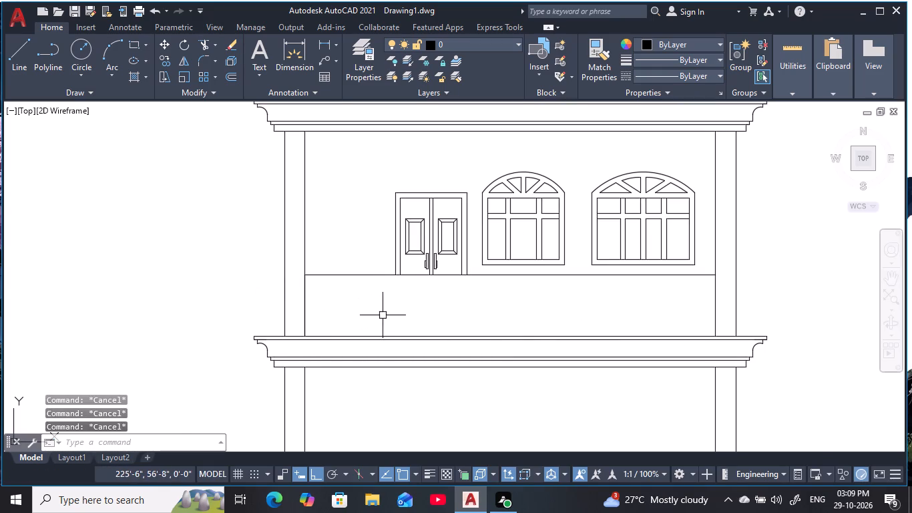
{"action": "key", "text": "Escape"}
{"action": "key", "text": "Escape"}
{"action": "key", "text": "Escape"}
{"action": "key", "text": "Escape"}
{"action": "key", "text": "Escape"}
{"action": "key", "text": "Escape"}
{"action": "key", "text": "Escape"}
{"action": "key", "text": "Escape"}
{"action": "middle_click", "coordinate": [511, 303]}
{"action": "key", "text": "Escape"}
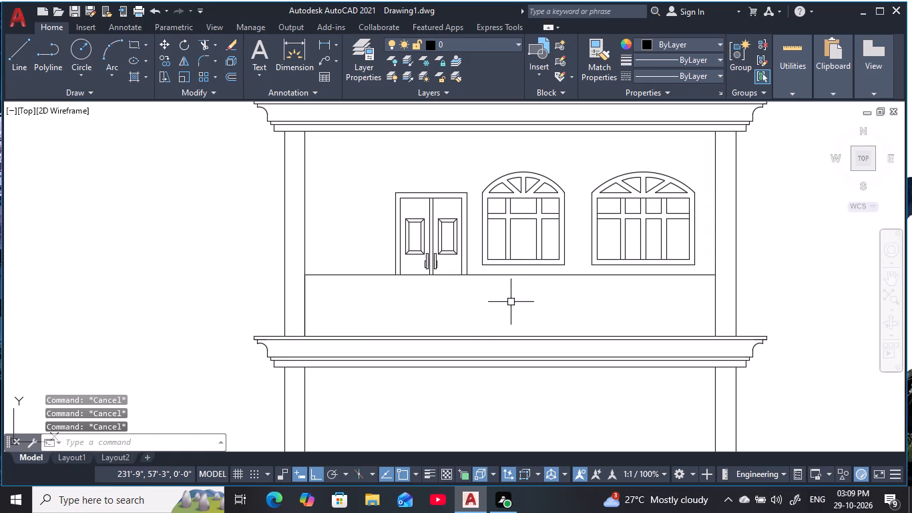
Draw a vertical line from the lower wall line's midpoint down to the top of the lower molding.
{"action": "type", "text": "l"}
{"action": "key", "text": "space"}
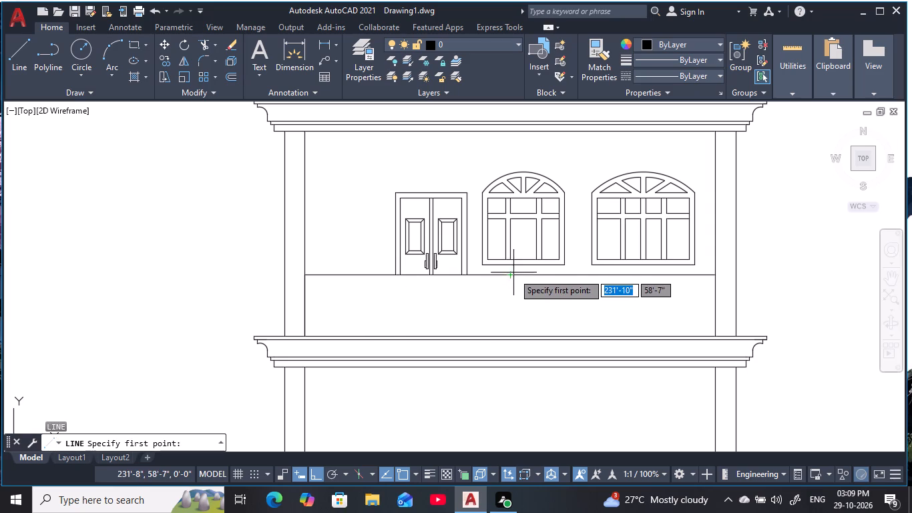
{"action": "left_click", "coordinate": [513, 273]}
{"action": "left_click", "coordinate": [512, 335]}
{"action": "key", "text": "Escape"}
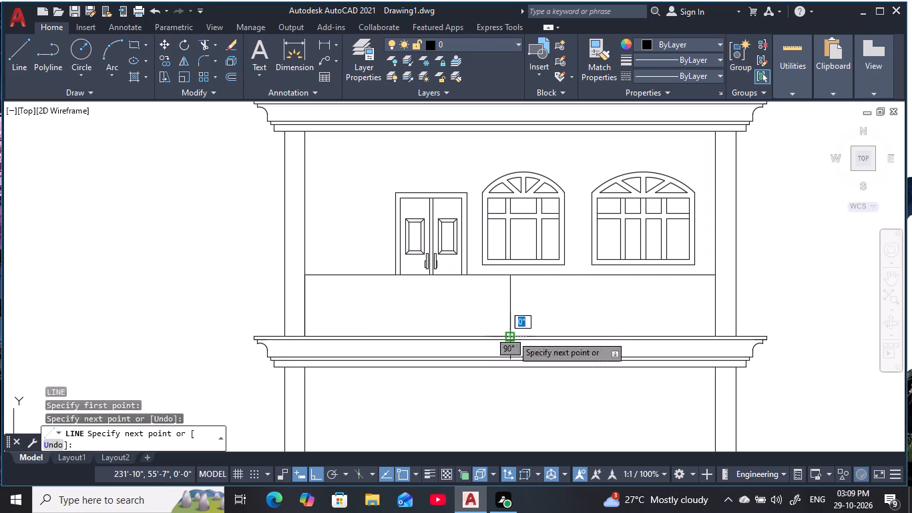
{"action": "key", "text": "Escape"}
{"action": "key", "text": "Escape"}
{"action": "key", "text": "Escape"}
Offset the vertical centre line 2' to both sides.
{"action": "key", "text": "o"}
{"action": "key", "text": "space"}
{"action": "type", "text": "2'"}
{"action": "key", "text": "space"}
{"action": "left_click", "coordinate": [513, 306]}
{"action": "left_click", "coordinate": [449, 324]}
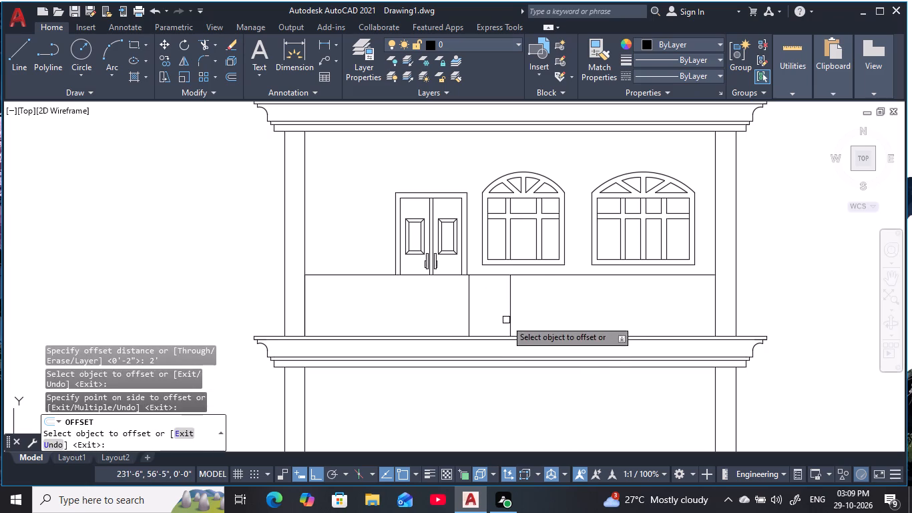
{"action": "left_click", "coordinate": [510, 318]}
{"action": "left_click", "coordinate": [592, 313]}
{"action": "key", "text": "Escape"}
{"action": "key", "text": "Escape"}
{"action": "key", "text": "Escape"}
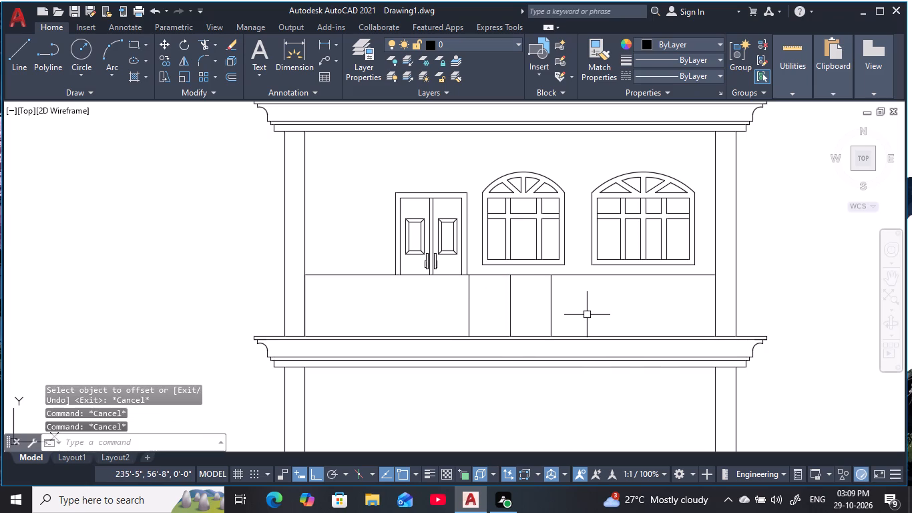
Trim away the vertical centre line between the two offset lines.
{"action": "type", "text": "tr"}
{"action": "key", "text": "space"}
{"action": "left_click", "coordinate": [531, 311]}
{"action": "left_click", "coordinate": [499, 315]}
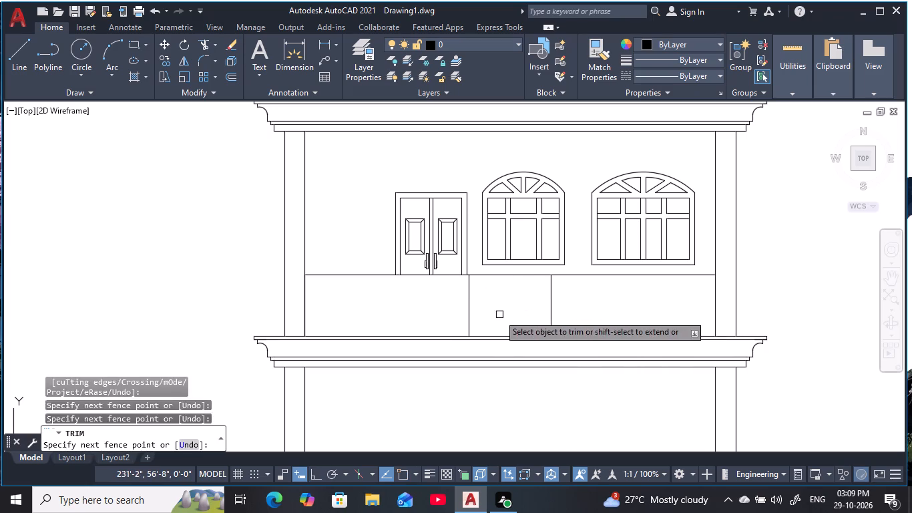
{"action": "key", "text": "Escape"}
{"action": "key", "text": "Escape"}
{"action": "key", "text": "Escape"}
{"action": "key", "text": "Escape"}
{"action": "key", "text": "Escape"}
{"action": "key", "text": "Escape"}
{"action": "key", "text": "Escape"}
{"action": "key", "text": "Escape"}
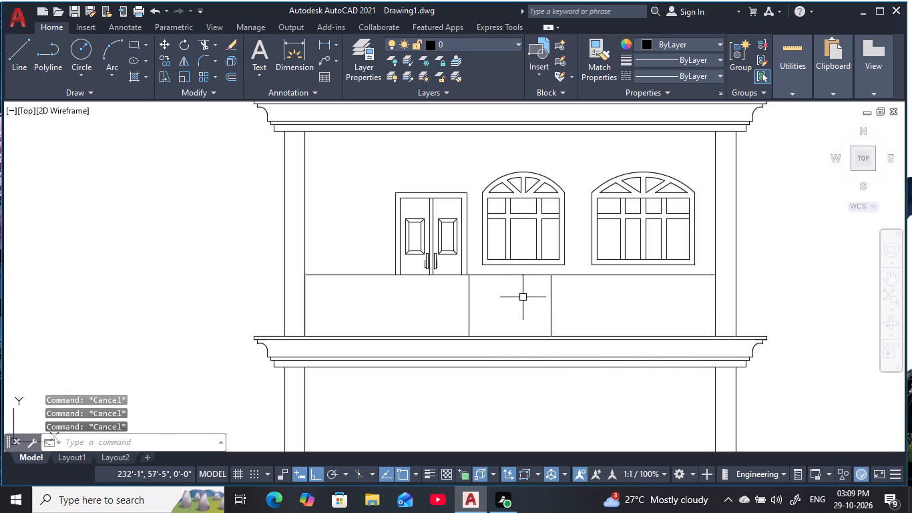
{"action": "key", "text": "Escape"}
{"action": "key", "text": "Escape"}
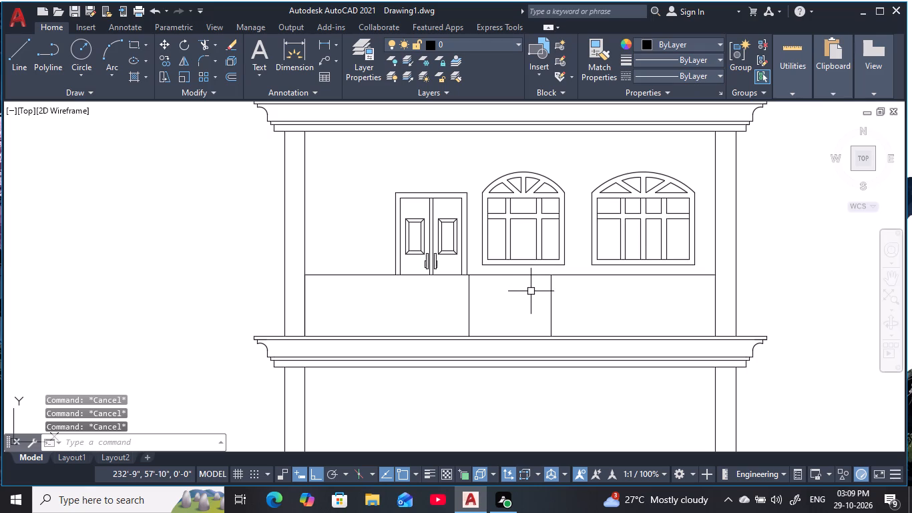
Trim the lower wall line between the two offset lines to open a gap in the middle.
{"action": "key", "text": "t"}
{"action": "type", "text": "r"}
{"action": "key", "text": "space"}
{"action": "left_click", "coordinate": [519, 277]}
{"action": "key", "text": "Escape"}
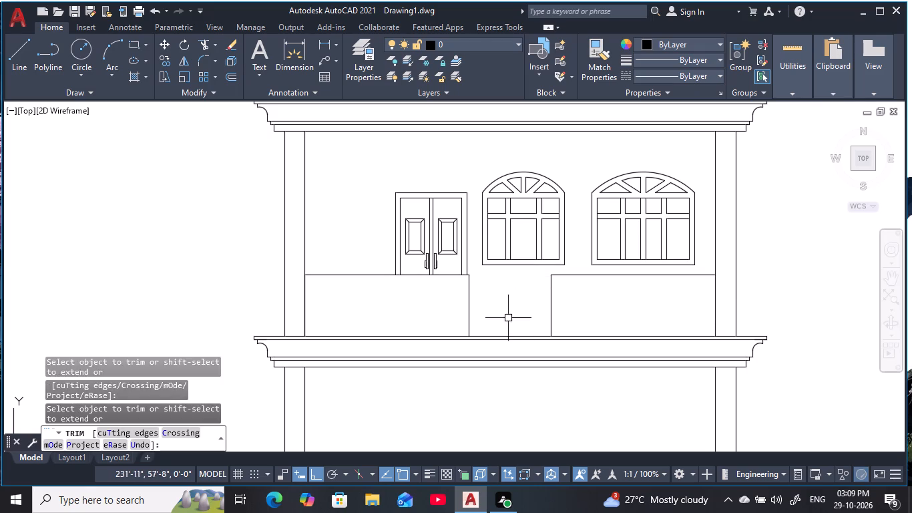
{"action": "key", "text": "Escape"}
{"action": "key", "text": "Escape"}
{"action": "key", "text": "Escape"}
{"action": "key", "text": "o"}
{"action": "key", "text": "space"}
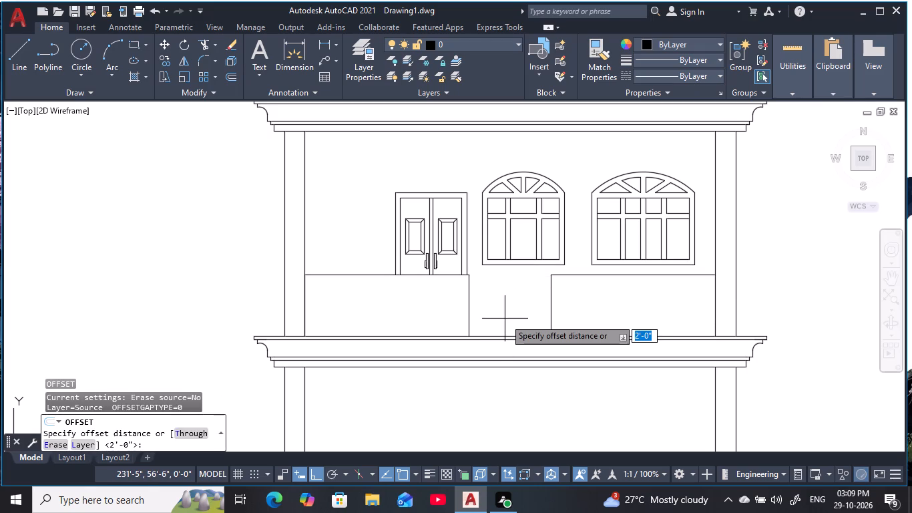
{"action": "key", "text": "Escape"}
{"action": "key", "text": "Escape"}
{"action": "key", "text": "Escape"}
Copy the gap's left vertical line as a fitted array of 20 items ending at the left column's inner edge.
{"action": "left_click", "coordinate": [470, 324]}
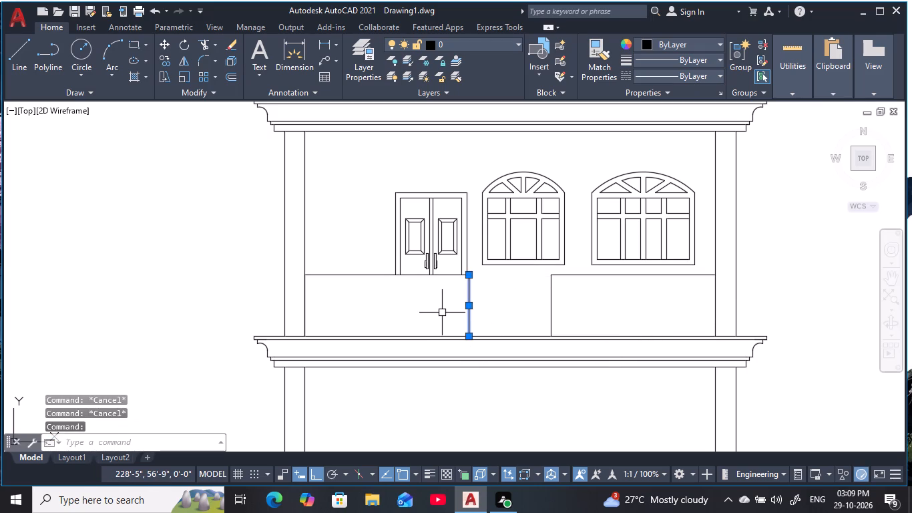
{"action": "type", "text": "co"}
{"action": "key", "text": "space"}
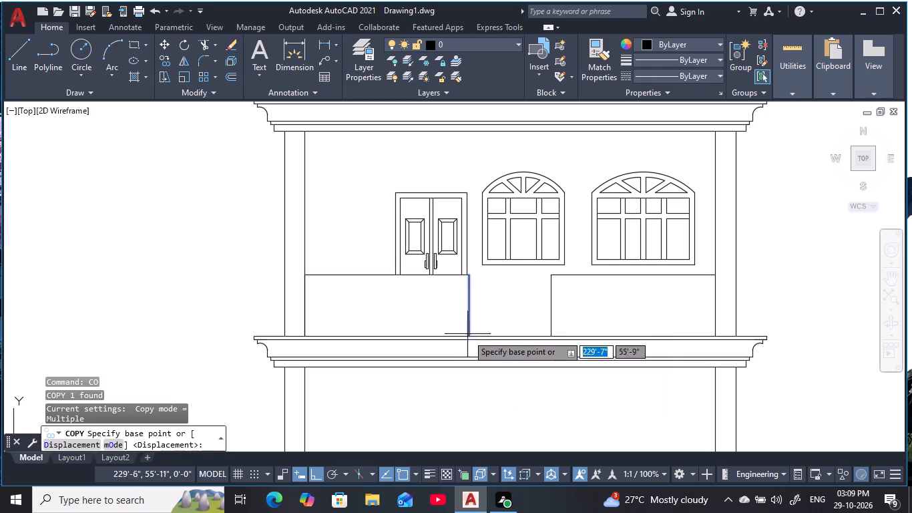
{"action": "left_click", "coordinate": [470, 337]}
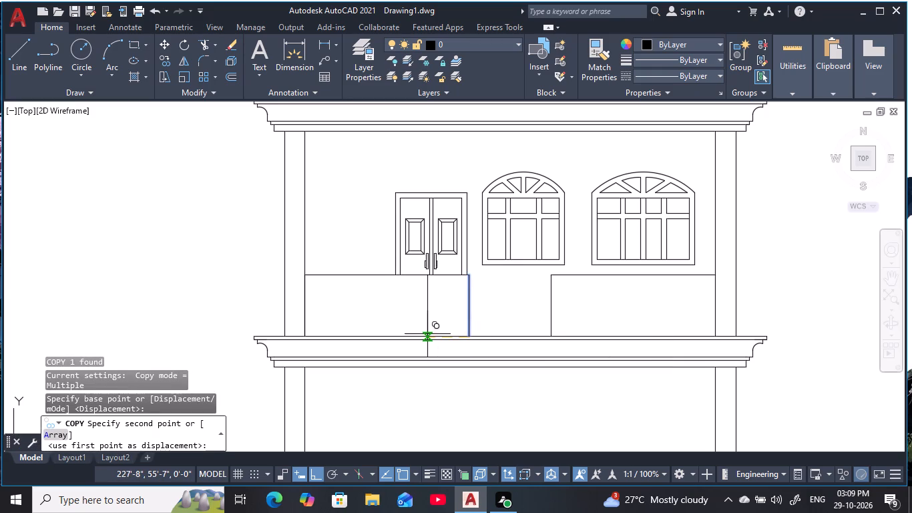
{"action": "type", "text": "a"}
{"action": "key", "text": "space"}
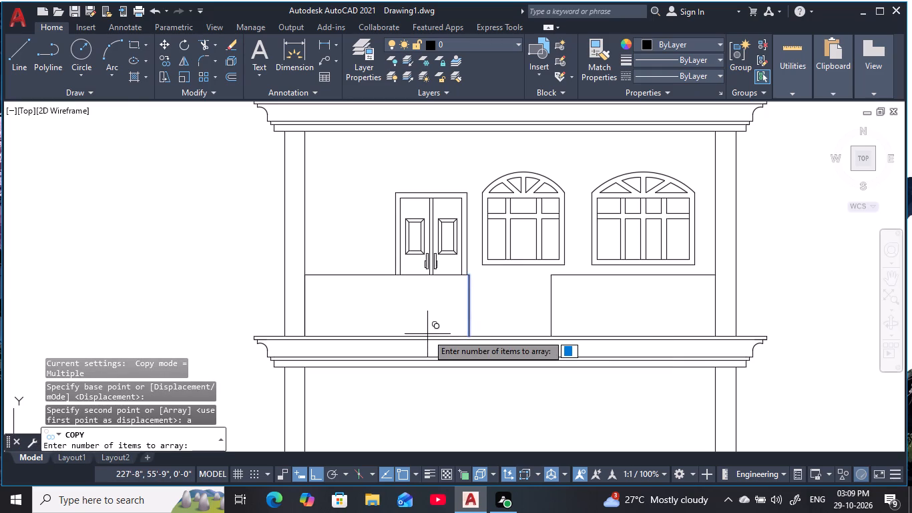
{"action": "key", "text": "2"}
{"action": "type", "text": "0"}
{"action": "key", "text": "space"}
{"action": "type", "text": "f"}
{"action": "key", "text": "space"}
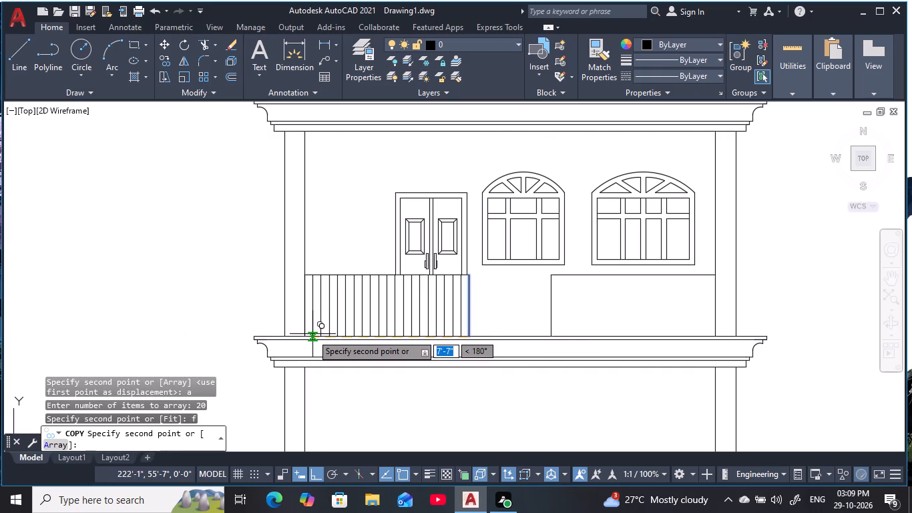
{"action": "scroll", "coordinate": [302, 337], "scroll_direction": "up", "scroll_amount": 2}
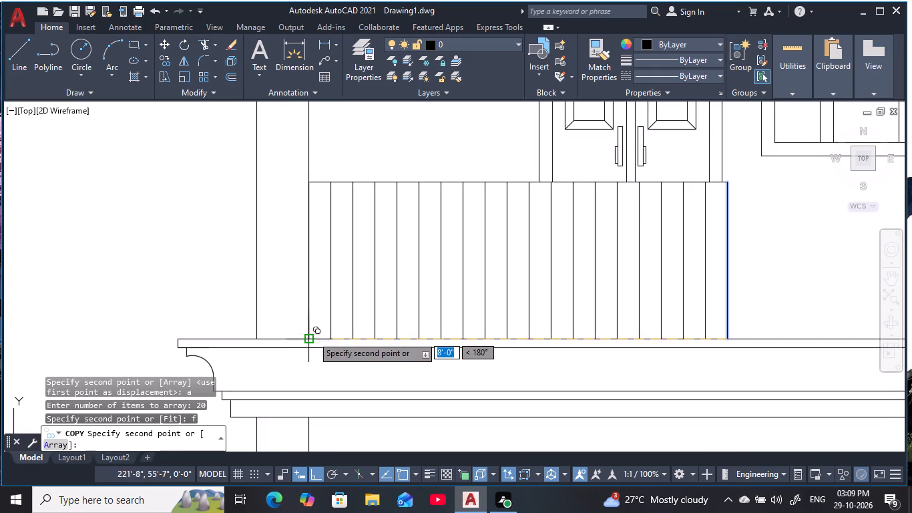
{"action": "left_click", "coordinate": [308, 337]}
{"action": "key", "text": "Escape"}
{"action": "scroll", "coordinate": [516, 311], "scroll_direction": "down", "scroll_amount": 2}
{"action": "middle_click_drag", "start_coordinate": [516, 312], "coordinate": [421, 323]}
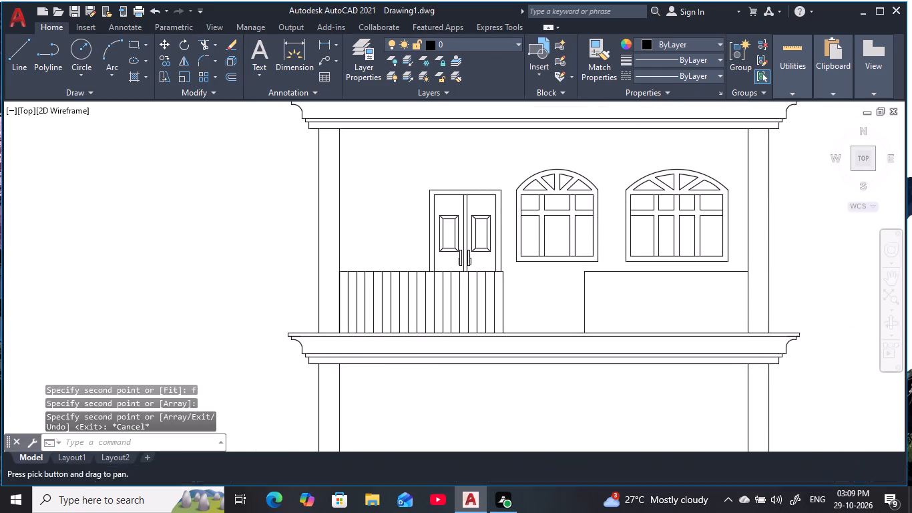
{"action": "key", "text": "Escape"}
{"action": "key", "text": "Escape"}
{"action": "key", "text": "Escape"}
{"action": "middle_click_drag", "start_coordinate": [670, 298], "coordinate": [598, 300]}
{"action": "key", "text": "Escape"}
{"action": "key", "text": "Escape"}
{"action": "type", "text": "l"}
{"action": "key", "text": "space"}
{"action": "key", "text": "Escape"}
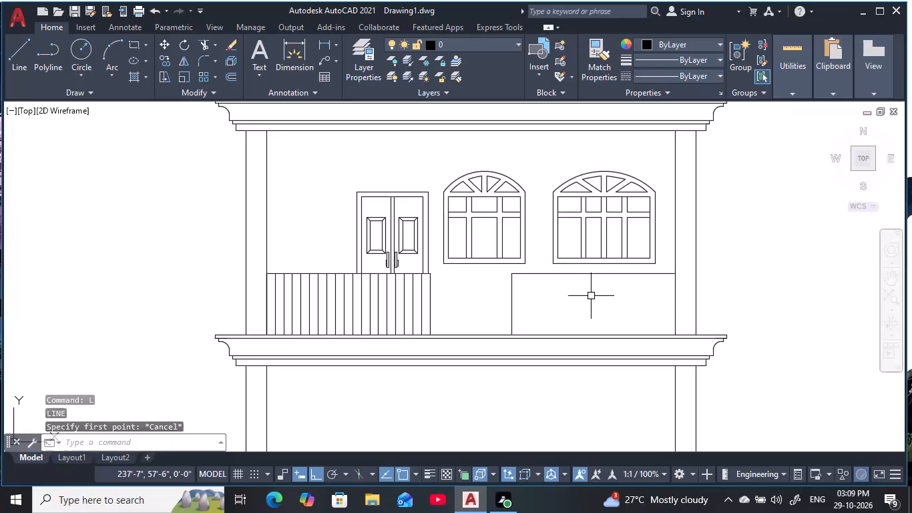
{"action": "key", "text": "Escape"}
Copy the gap's right vertical line as a fitted array of 20 items ending at the right column's inner edge.
{"action": "type", "text": "co"}
{"action": "key", "text": "space"}
{"action": "left_click", "coordinate": [503, 322]}
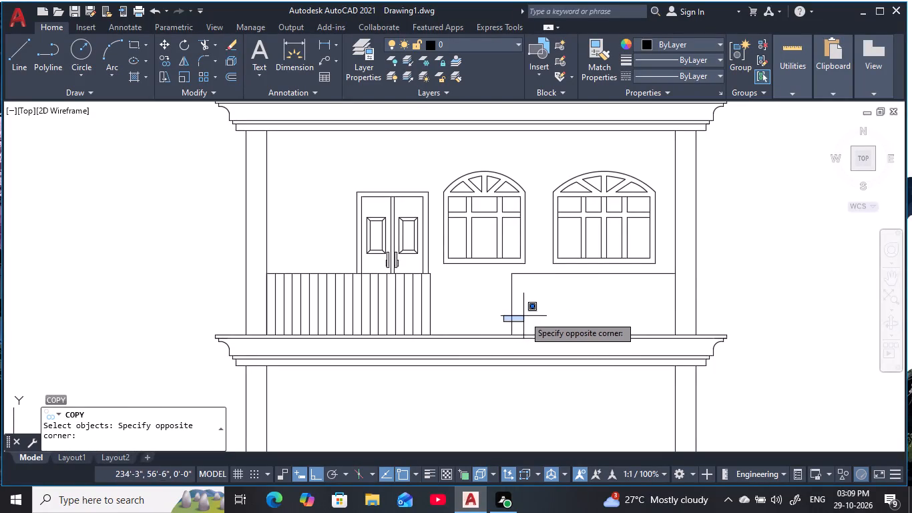
{"action": "double_click", "coordinate": [514, 308]}
{"action": "key", "text": "space"}
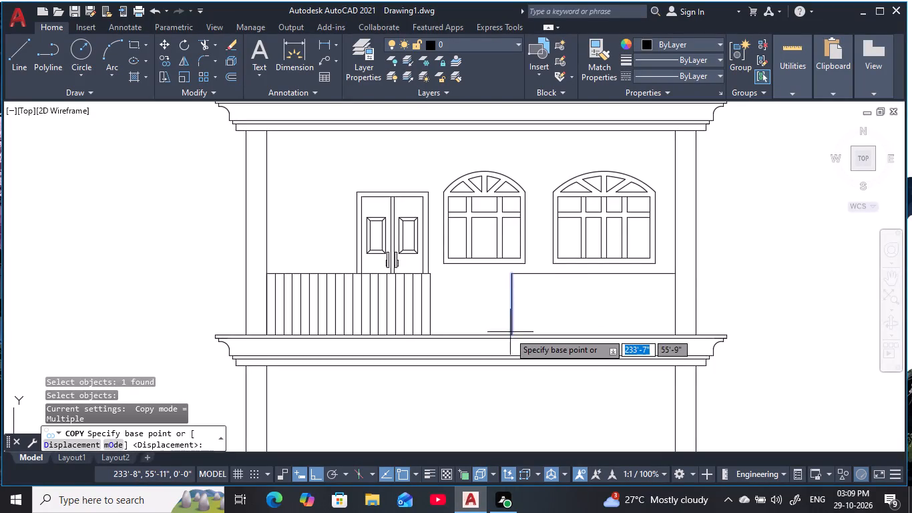
{"action": "left_click", "coordinate": [508, 335]}
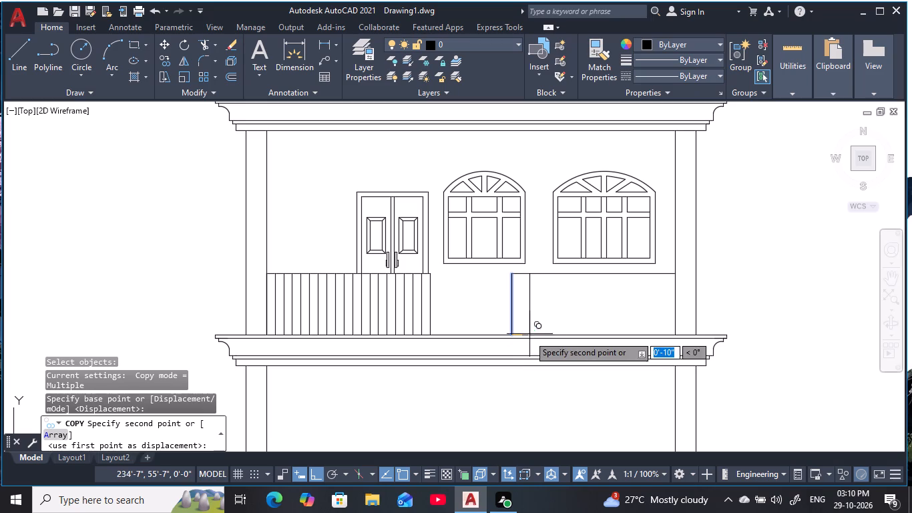
{"action": "type", "text": "a"}
{"action": "key", "text": "space"}
{"action": "type", "text": "20"}
{"action": "key", "text": "space"}
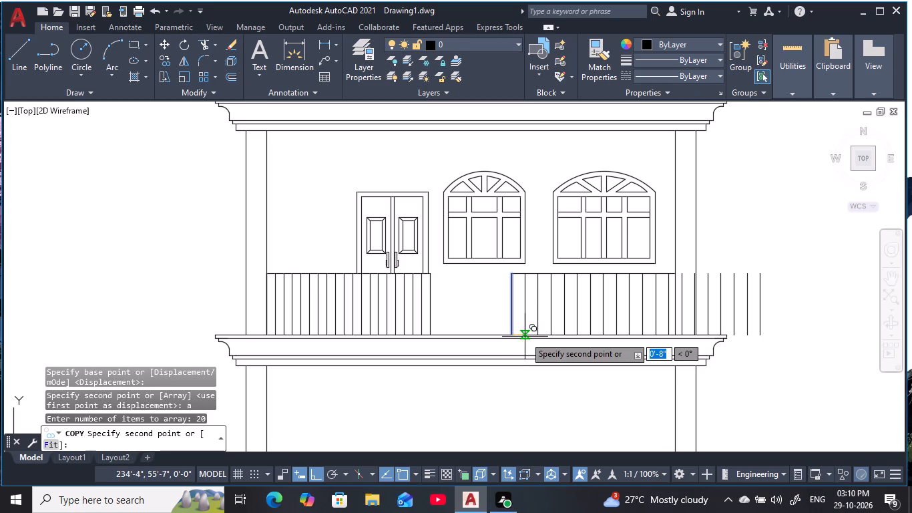
{"action": "key", "text": "f"}
{"action": "key", "text": "space"}
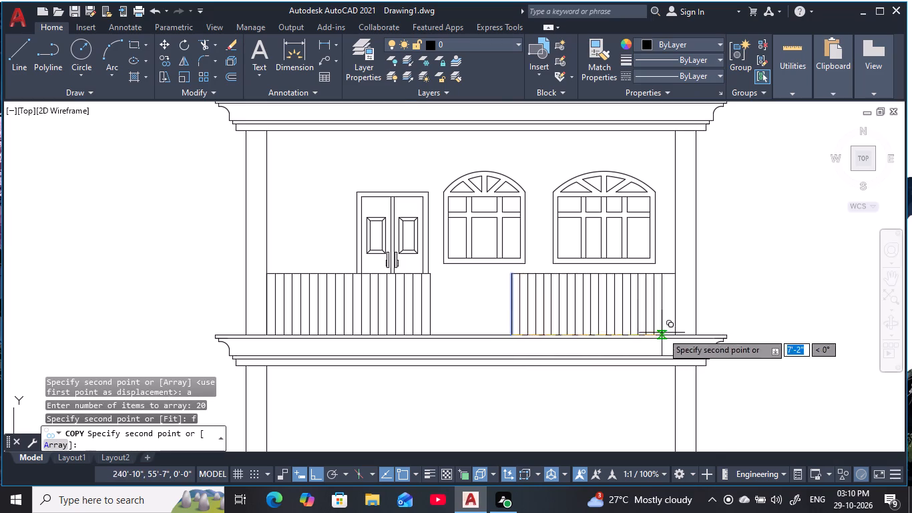
{"action": "scroll", "coordinate": [664, 333], "scroll_direction": "up", "scroll_amount": 4}
{"action": "left_click", "coordinate": [733, 351]}
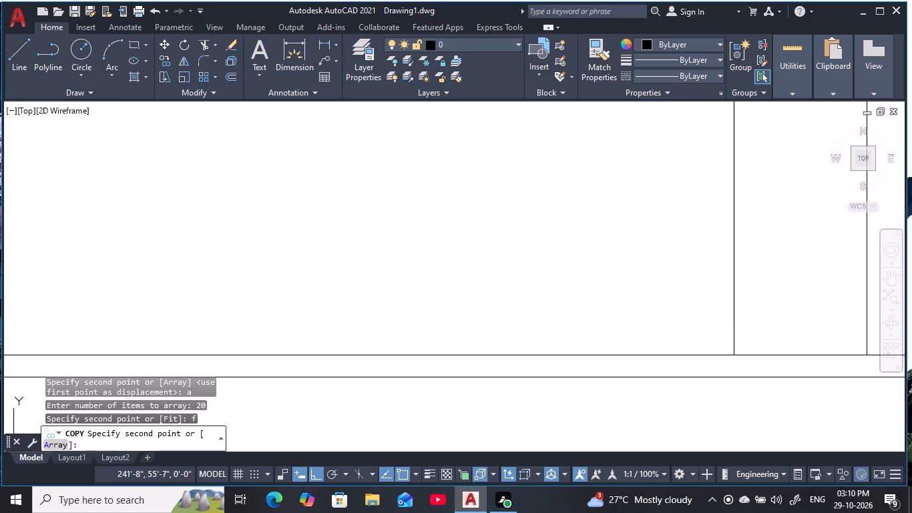
{"action": "key", "text": "Escape"}
{"action": "scroll", "coordinate": [666, 330], "scroll_direction": "down", "scroll_amount": 4}
{"action": "key", "text": "Escape"}
{"action": "middle_click_drag", "start_coordinate": [663, 329], "coordinate": [697, 326]}
{"action": "key", "text": "Escape"}
{"action": "key", "text": "Escape"}
{"action": "scroll", "coordinate": [689, 326], "scroll_direction": "down", "scroll_amount": 2}
{"action": "middle_click", "coordinate": [688, 327]}
{"action": "key", "text": "Escape"}
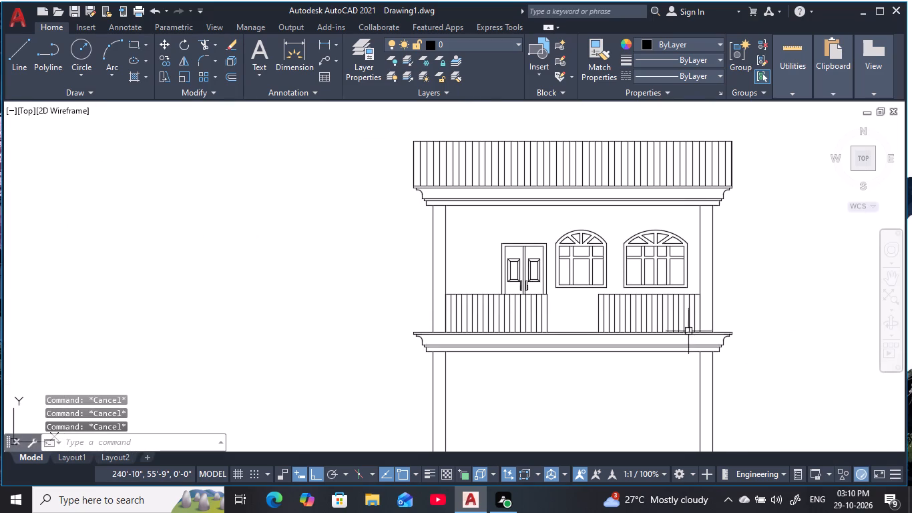
{"action": "key", "text": "Escape"}
{"action": "middle_click_drag", "start_coordinate": [688, 331], "coordinate": [660, 321]}
{"action": "key", "text": "Escape"}
{"action": "key", "text": "Escape"}
{"action": "key", "text": "Escape"}
{"action": "key", "text": "Escape"}
{"action": "key", "text": "Escape"}
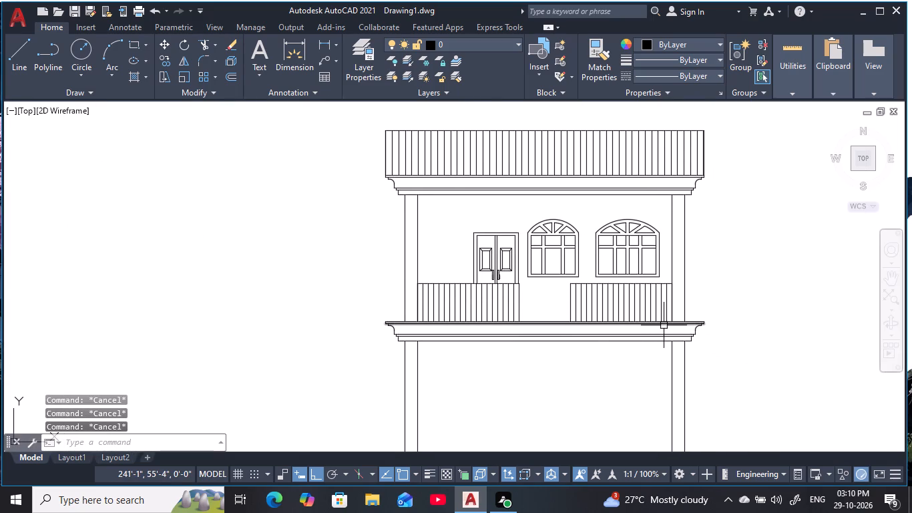
Inspect the barred balcony railing on both sides of the central gap, along with the door, windows, moldings and lower storey.
{"action": "key", "text": "Escape"}
{"action": "key", "text": "Escape"}
{"action": "scroll", "coordinate": [553, 315], "scroll_direction": "up", "scroll_amount": 2}
{"action": "key", "text": "Escape"}
{"action": "middle_click", "coordinate": [553, 312]}
{"action": "key", "text": "Escape"}
{"action": "key", "text": "Escape"}
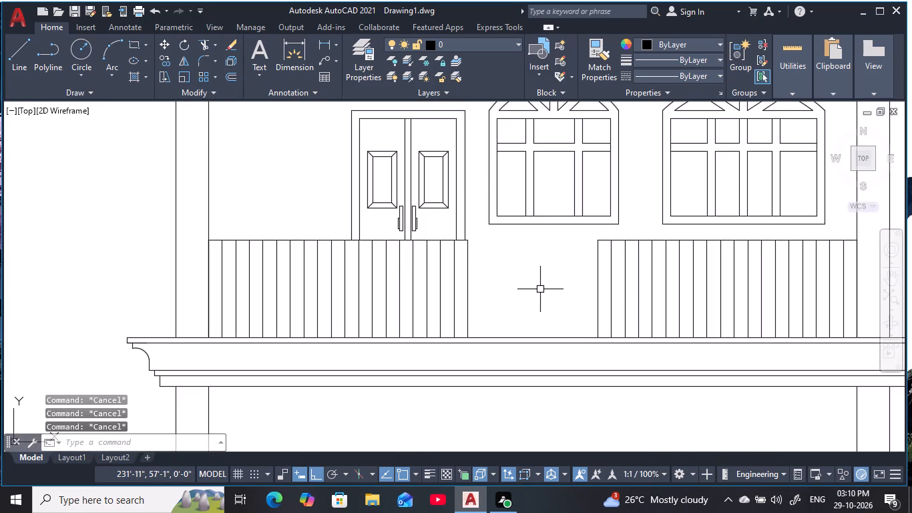
{"action": "key", "text": "Escape"}
{"action": "key", "text": "Escape"}
{"action": "key", "text": "Escape"}
{"action": "key", "text": "Escape"}
{"action": "key", "text": "Escape"}
{"action": "key", "text": "Escape"}
{"action": "key", "text": "Escape"}
{"action": "key", "text": "Escape"}
{"action": "key", "text": "Escape"}
{"action": "key", "text": "Escape"}
{"action": "key", "text": "Escape"}
{"action": "middle_click_drag", "start_coordinate": [514, 271], "coordinate": [527, 309]}
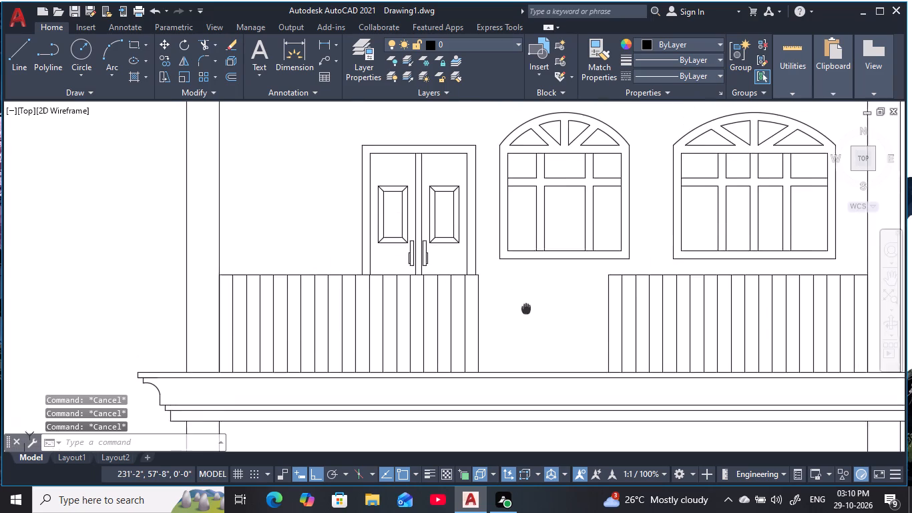
{"action": "middle_click_drag", "start_coordinate": [527, 309], "coordinate": [529, 312]}
{"action": "scroll", "coordinate": [439, 170], "scroll_direction": "up", "scroll_amount": 2}
{"action": "key", "text": "Escape"}
{"action": "middle_click_drag", "start_coordinate": [440, 180], "coordinate": [446, 199]}
{"action": "key", "text": "Escape"}
{"action": "key", "text": "Escape"}
{"action": "key", "text": "Escape"}
{"action": "scroll", "coordinate": [455, 199], "scroll_direction": "down", "scroll_amount": 4}
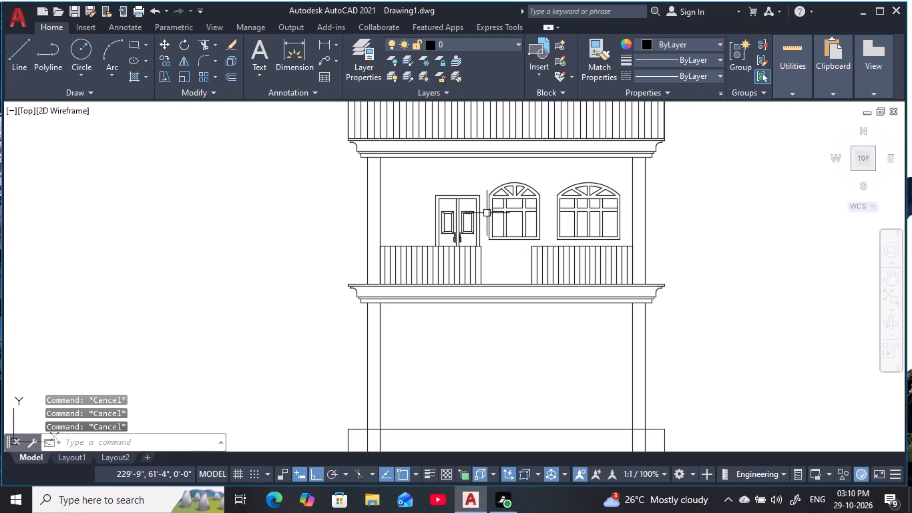
{"action": "key", "text": "Escape"}
{"action": "key", "text": "Escape"}
{"action": "key", "text": "Escape"}
{"action": "middle_click", "coordinate": [537, 251]}
{"action": "key", "text": "Escape"}
{"action": "scroll", "coordinate": [538, 251], "scroll_direction": "up", "scroll_amount": 1}
{"action": "key", "text": "Escape"}
{"action": "key", "text": "Escape"}
{"action": "key", "text": "Escape"}
{"action": "key", "text": "Escape"}
{"action": "key", "text": "Escape"}
{"action": "key", "text": "Escape"}
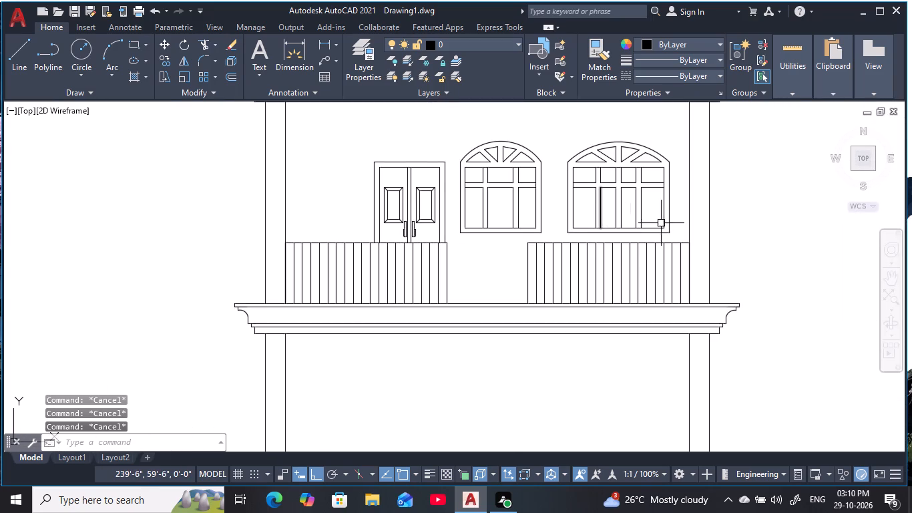
{"action": "middle_click_drag", "start_coordinate": [668, 222], "coordinate": [614, 210]}
{"action": "scroll", "coordinate": [605, 210], "scroll_direction": "down", "scroll_amount": 2}
{"action": "key", "text": "Escape"}
{"action": "scroll", "coordinate": [598, 267], "scroll_direction": "up", "scroll_amount": 1}
{"action": "key", "text": "Escape"}
{"action": "middle_click_drag", "start_coordinate": [598, 267], "coordinate": [602, 288]}
{"action": "key", "text": "Escape"}
{"action": "key", "text": "Escape"}
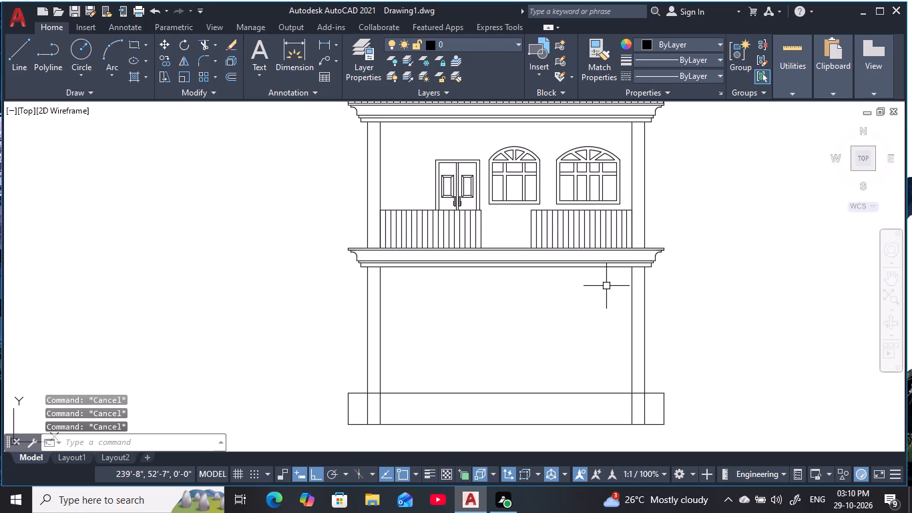
{"action": "key", "text": "Escape"}
{"action": "key", "text": "Escape"}
{"action": "key", "text": "Escape"}
{"action": "key", "text": "Escape"}
{"action": "middle_click_drag", "start_coordinate": [574, 300], "coordinate": [551, 359]}
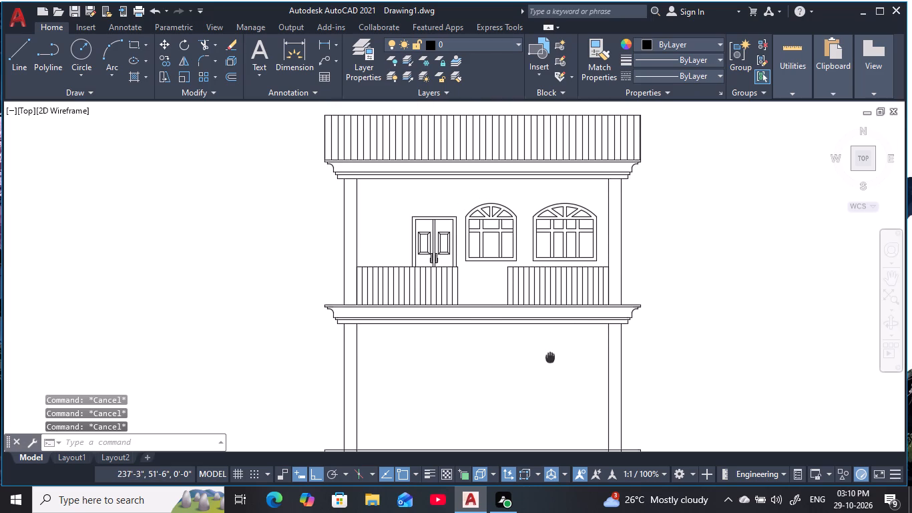
{"action": "middle_click_drag", "start_coordinate": [551, 359], "coordinate": [553, 366]}
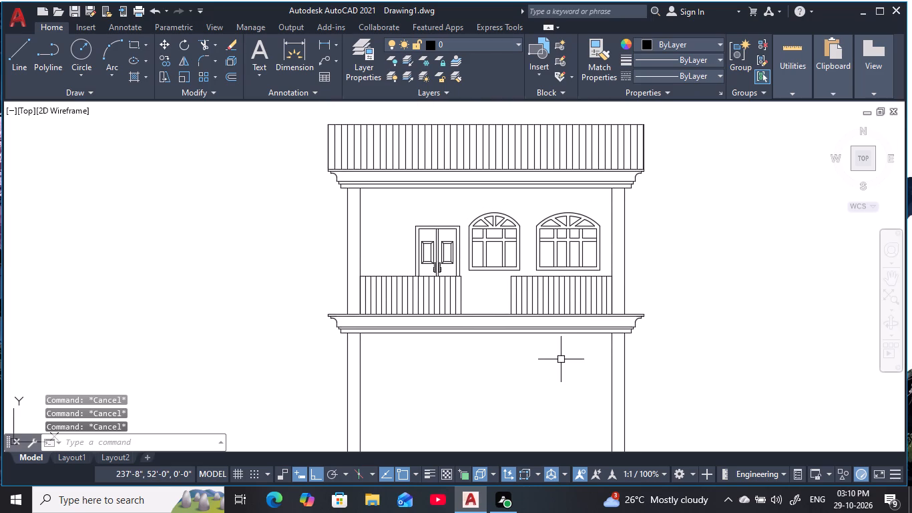
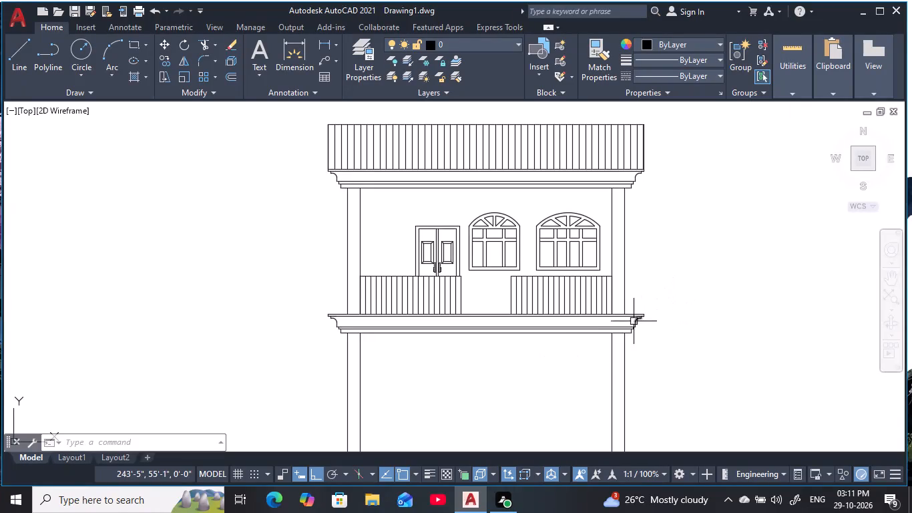
Draw a horizontal line from the right balcony railing's top outer corner across the column, ending above the floor slab's outer edge.
{"action": "scroll", "coordinate": [642, 314], "scroll_direction": "up", "scroll_amount": 1}
{"action": "middle_click_drag", "start_coordinate": [640, 315], "coordinate": [650, 310]}
{"action": "scroll", "coordinate": [650, 310], "scroll_direction": "up", "scroll_amount": 2}
{"action": "middle_click_drag", "start_coordinate": [650, 310], "coordinate": [676, 307]}
{"action": "key", "text": "Escape"}
{"action": "key", "text": "Escape"}
{"action": "key", "text": "Escape"}
{"action": "scroll", "coordinate": [650, 293], "scroll_direction": "down", "scroll_amount": 1}
{"action": "middle_click_drag", "start_coordinate": [650, 293], "coordinate": [652, 311]}
{"action": "key", "text": "Escape"}
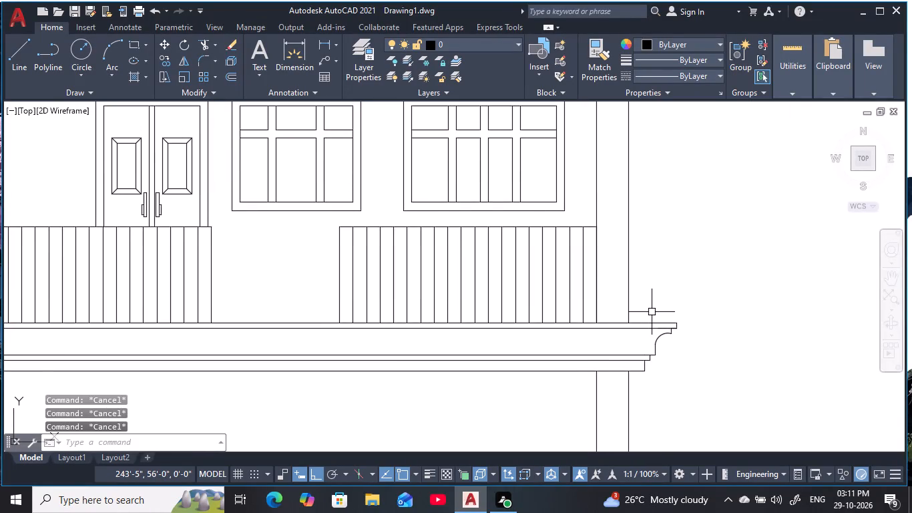
{"action": "type", "text": "l"}
{"action": "key", "text": "space"}
{"action": "left_click", "coordinate": [594, 228]}
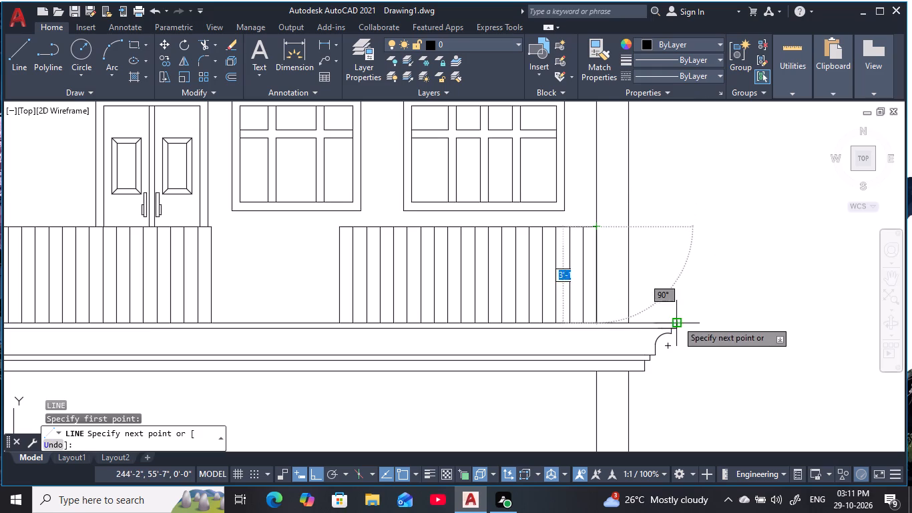
{"action": "left_click", "coordinate": [679, 225]}
{"action": "key", "text": "Escape"}
{"action": "key", "text": "Escape"}
{"action": "key", "text": "Escape"}
Draw a vertical line from the new top rail's outer end down to the floor slab's right end.
{"action": "middle_click_drag", "start_coordinate": [646, 292], "coordinate": [678, 294]}
{"action": "key", "text": "Escape"}
{"action": "key", "text": "Escape"}
{"action": "type", "text": "l"}
{"action": "key", "text": "space"}
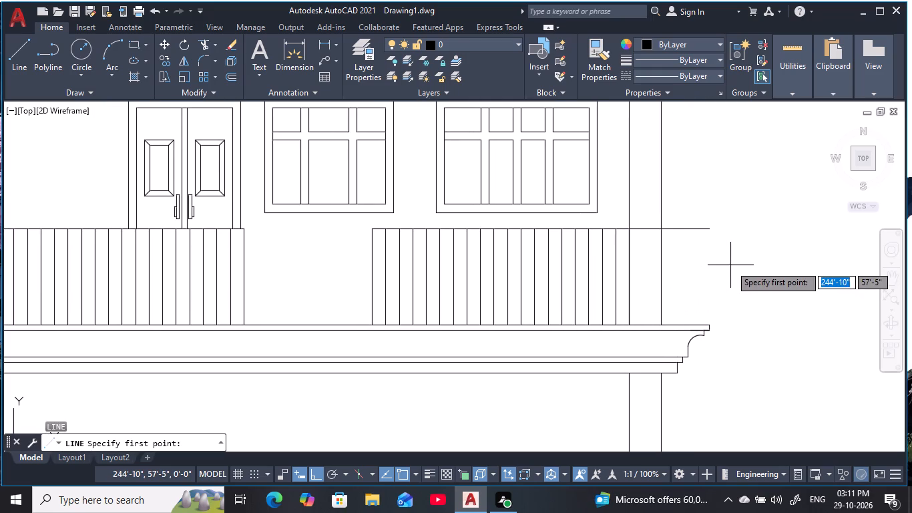
{"action": "left_click", "coordinate": [710, 232]}
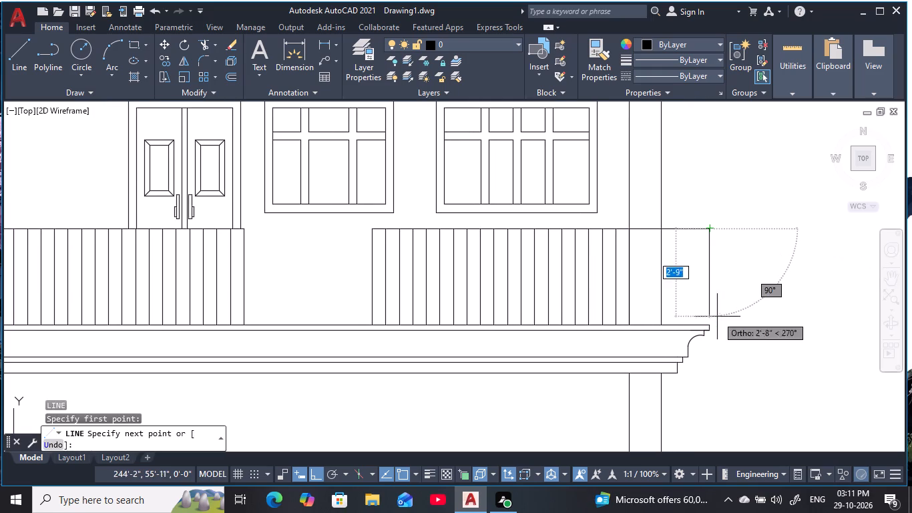
{"action": "left_click", "coordinate": [706, 325]}
{"action": "key", "text": "Escape"}
{"action": "key", "text": "Escape"}
{"action": "middle_click", "coordinate": [682, 300]}
{"action": "key", "text": "Escape"}
{"action": "key", "text": "Escape"}
{"action": "key", "text": "Escape"}
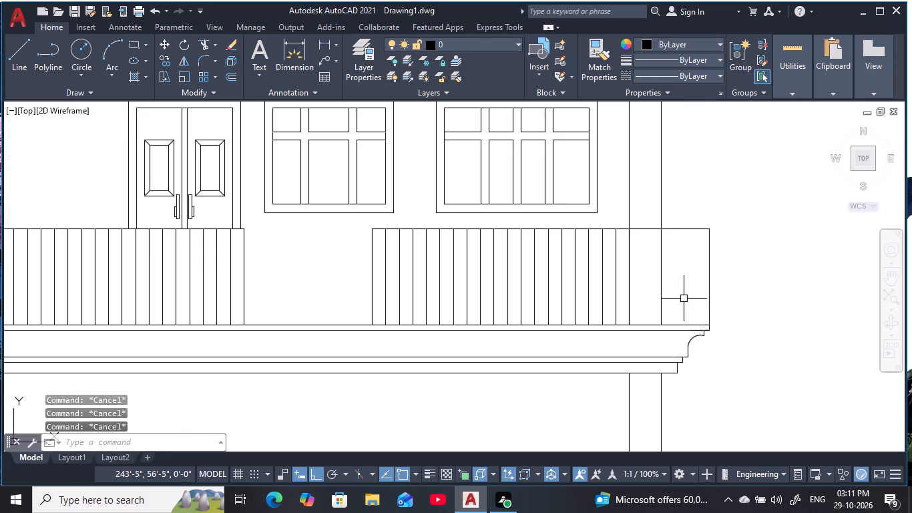
{"action": "key", "text": "Escape"}
{"action": "key", "text": "Escape"}
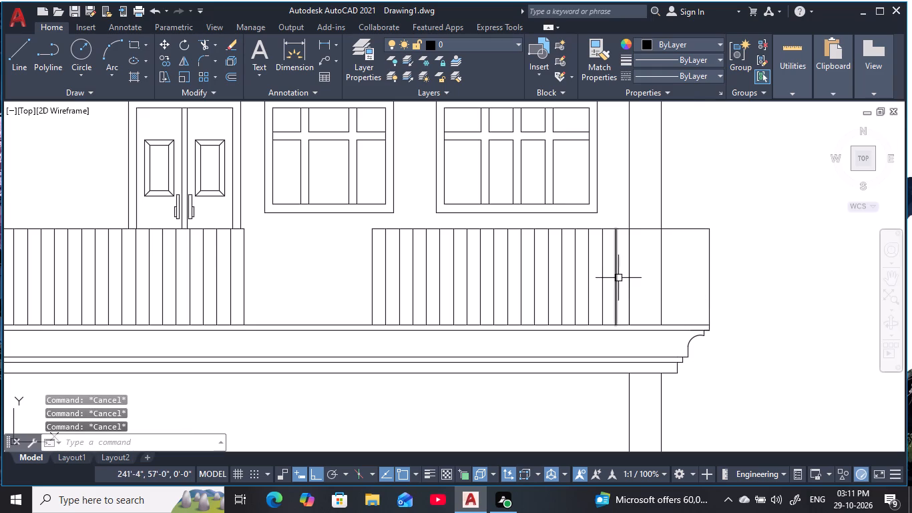
Measure the spacing between two adjacent balusters near the right railing's column end.
{"action": "scroll", "coordinate": [634, 282], "scroll_direction": "up", "scroll_amount": 1}
{"action": "middle_click_drag", "start_coordinate": [634, 282], "coordinate": [610, 281]}
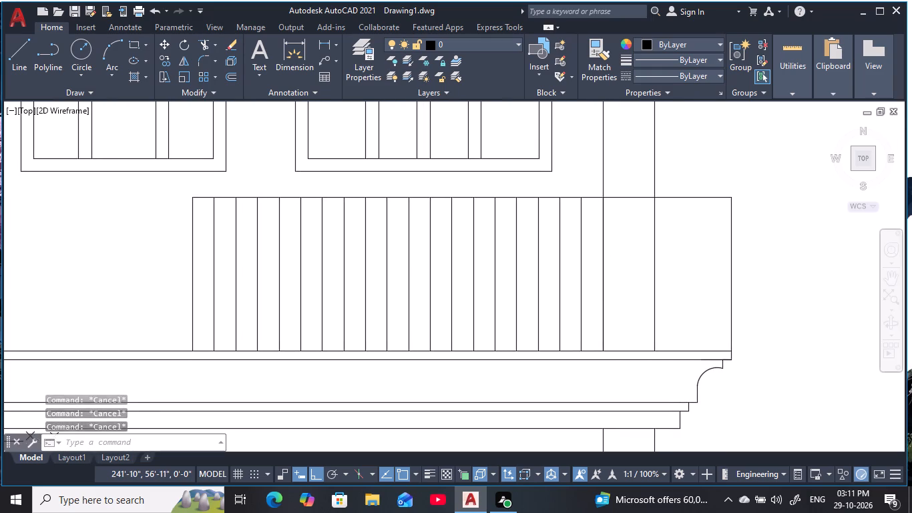
{"action": "key", "text": "Escape"}
{"action": "key", "text": "Escape"}
{"action": "key", "text": "l"}
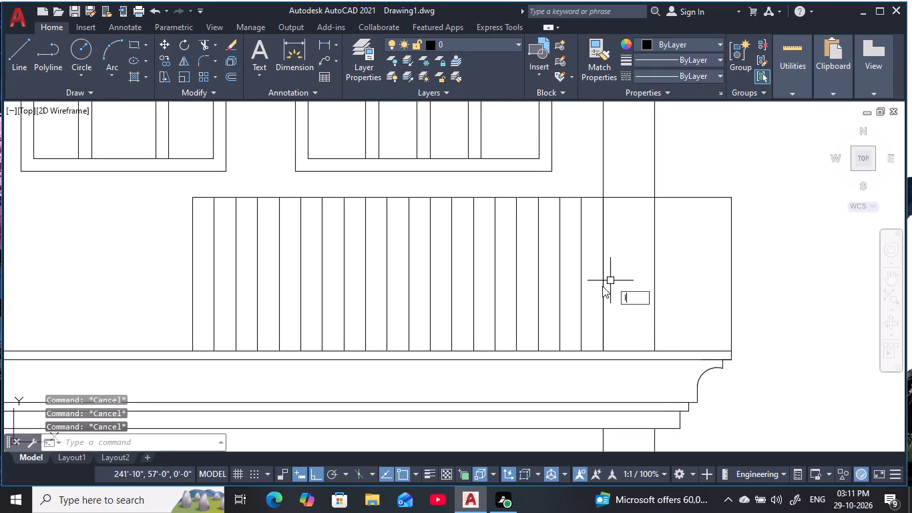
{"action": "key", "text": "Escape"}
{"action": "key", "text": "Escape"}
{"action": "key", "text": "Escape"}
{"action": "type", "text": "dli"}
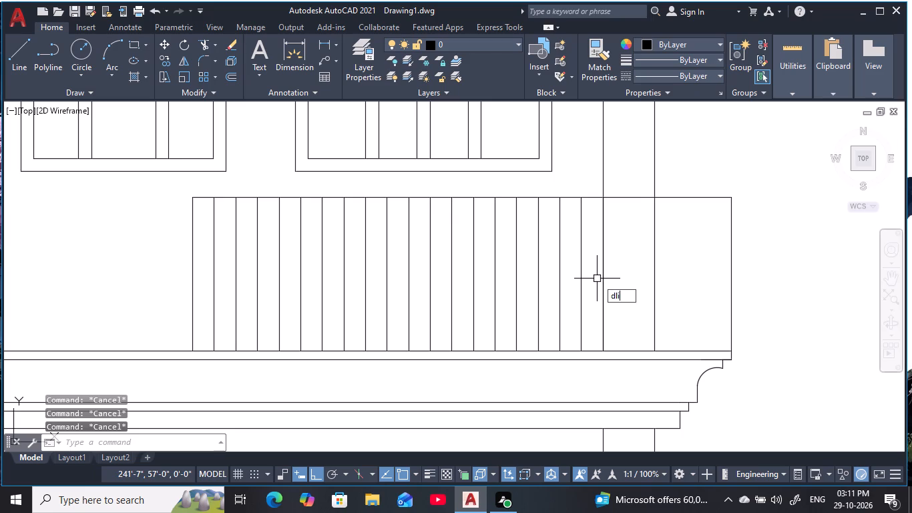
{"action": "key", "text": "space"}
{"action": "left_click", "coordinate": [558, 199]}
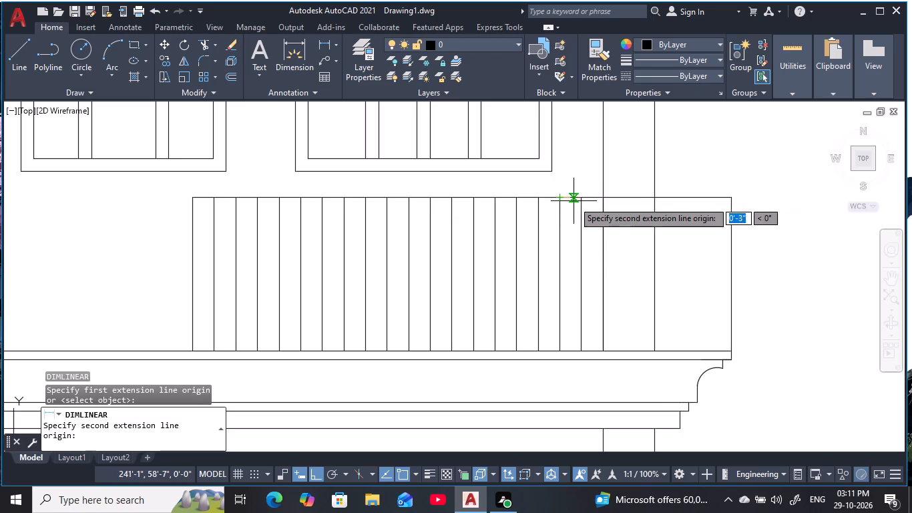
{"action": "left_click", "coordinate": [582, 197]}
{"action": "key", "text": "Escape"}
{"action": "key", "text": "Escape"}
{"action": "key", "text": "Escape"}
{"action": "key", "text": "Escape"}
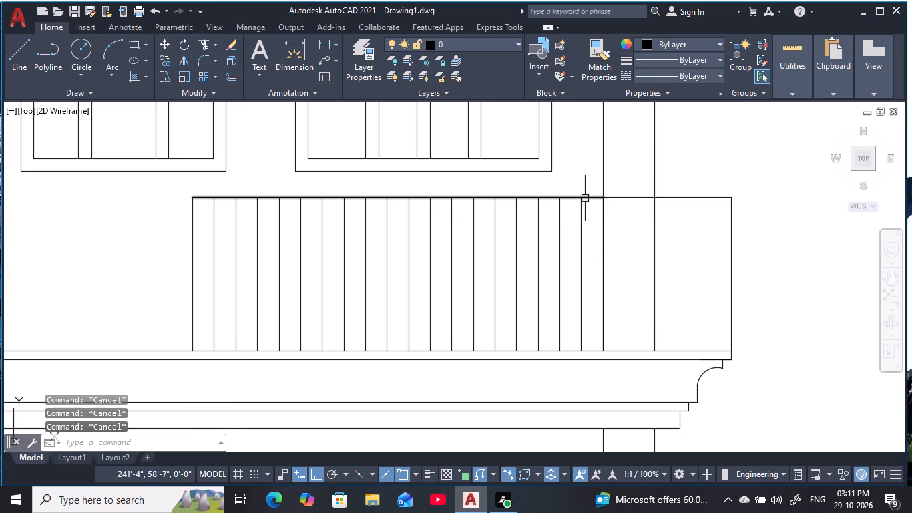
Offset the last full baluster of the right railing repeatedly at 5" spacing across the column to the railing's new outer end.
{"action": "type", "text": "o"}
{"action": "key", "text": "space"}
{"action": "type", "text": "5"}
{"action": "key", "text": "space"}
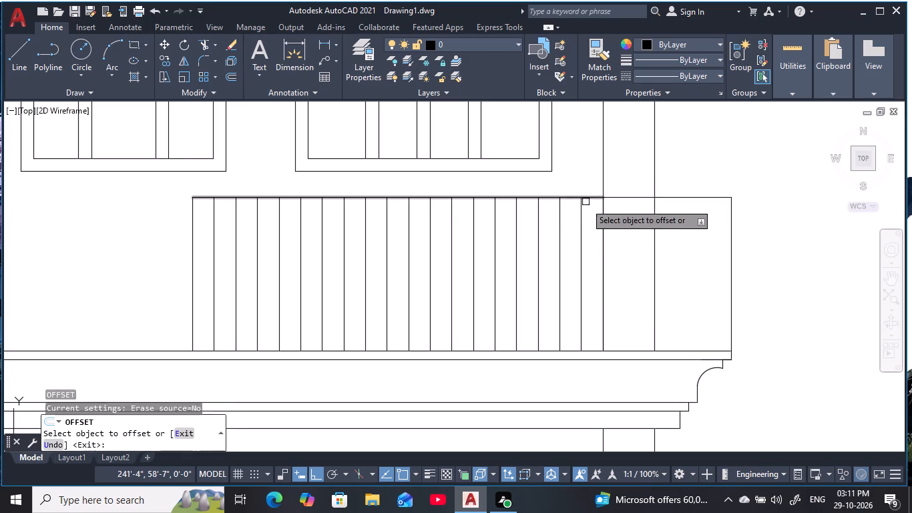
{"action": "left_click", "coordinate": [579, 262]}
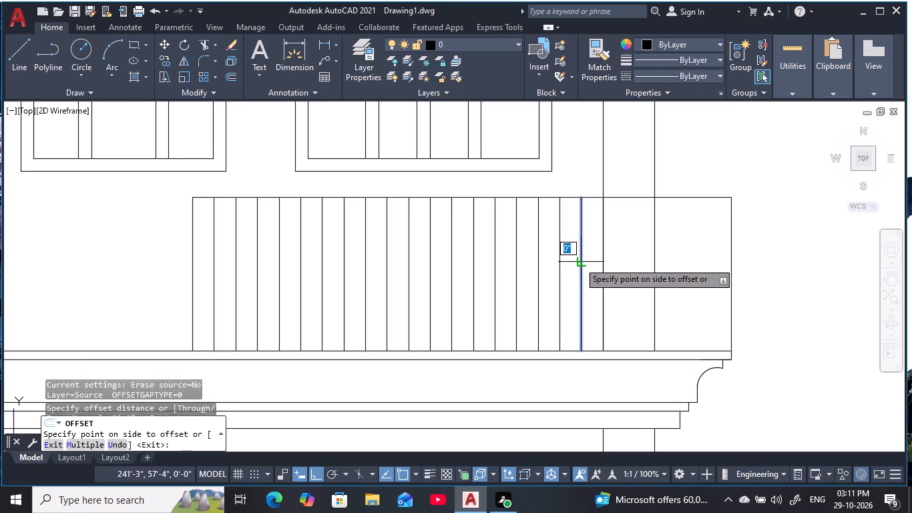
{"action": "type", "text": "m"}
{"action": "key", "text": "space"}
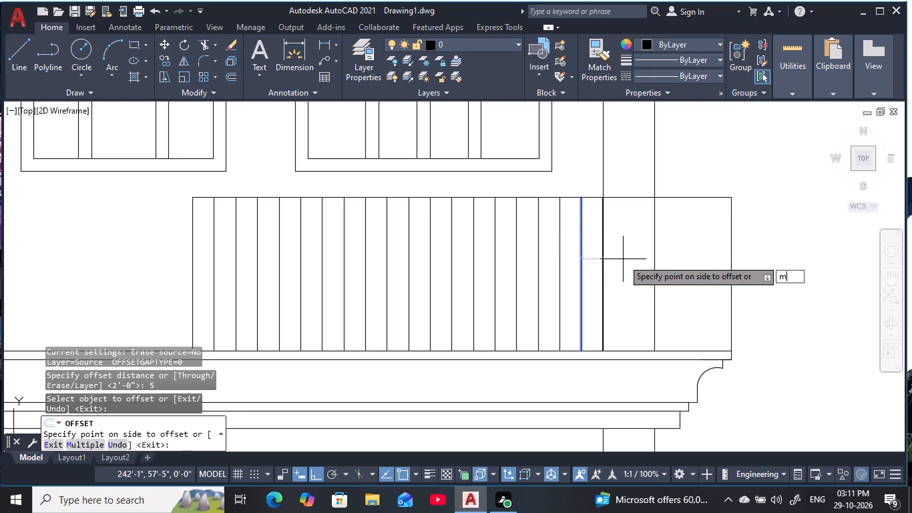
{"action": "left_click", "coordinate": [642, 265]}
{"action": "left_click", "coordinate": [684, 260]}
{"action": "left_click", "coordinate": [702, 256]}
{"action": "left_click", "coordinate": [746, 244]}
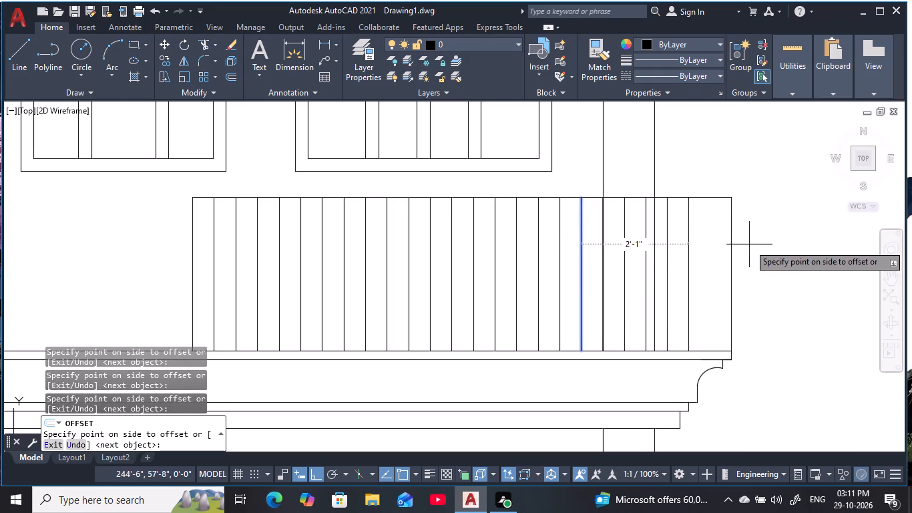
{"action": "left_click", "coordinate": [752, 244]}
{"action": "left_click", "coordinate": [753, 244]}
{"action": "left_click", "coordinate": [758, 244]}
{"action": "key", "text": "Escape"}
{"action": "key", "text": "Escape"}
{"action": "key", "text": "Escape"}
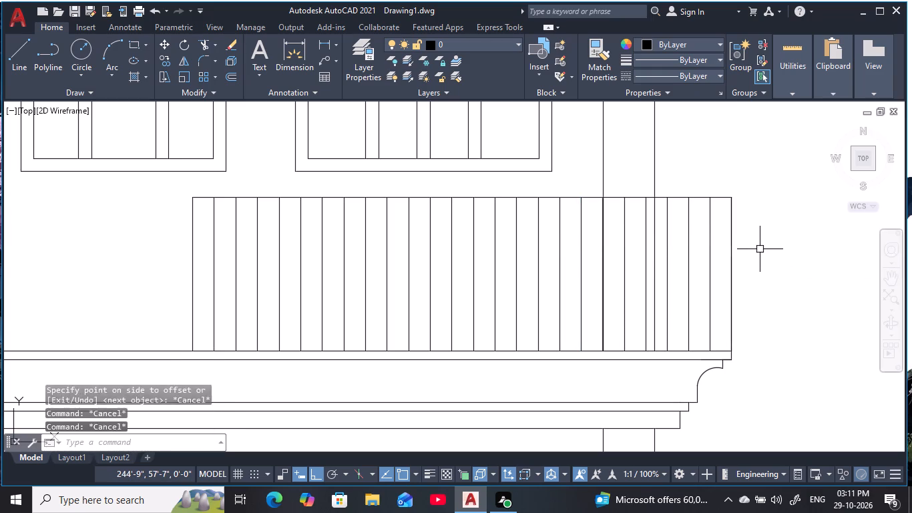
{"action": "key", "text": "Escape"}
Trim away both right column edge lines within the railing height, including the overlapping lines at the column's inner edge.
{"action": "scroll", "coordinate": [760, 251], "scroll_direction": "down", "scroll_amount": 1}
{"action": "middle_click", "coordinate": [762, 253]}
{"action": "scroll", "coordinate": [713, 259], "scroll_direction": "up", "scroll_amount": 2}
{"action": "key", "text": "Escape"}
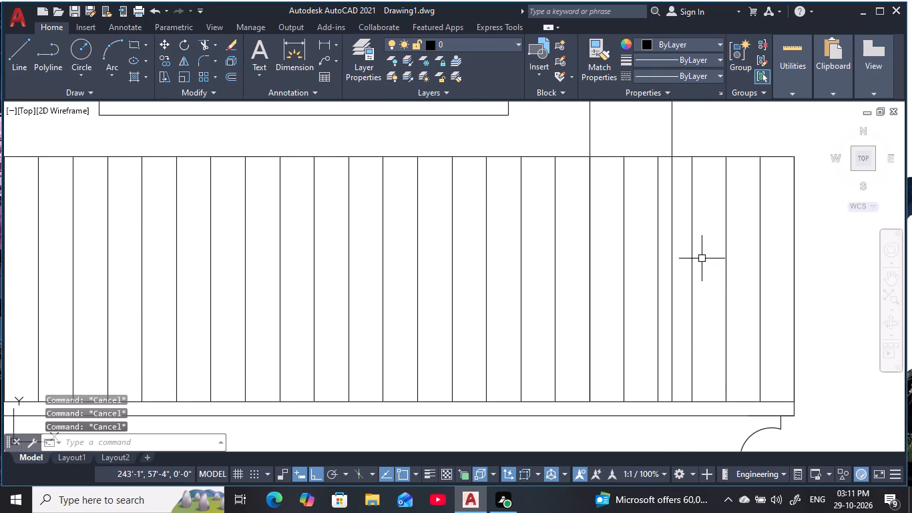
{"action": "middle_click", "coordinate": [702, 259]}
{"action": "key", "text": "Escape"}
{"action": "type", "text": "tr"}
{"action": "key", "text": "space"}
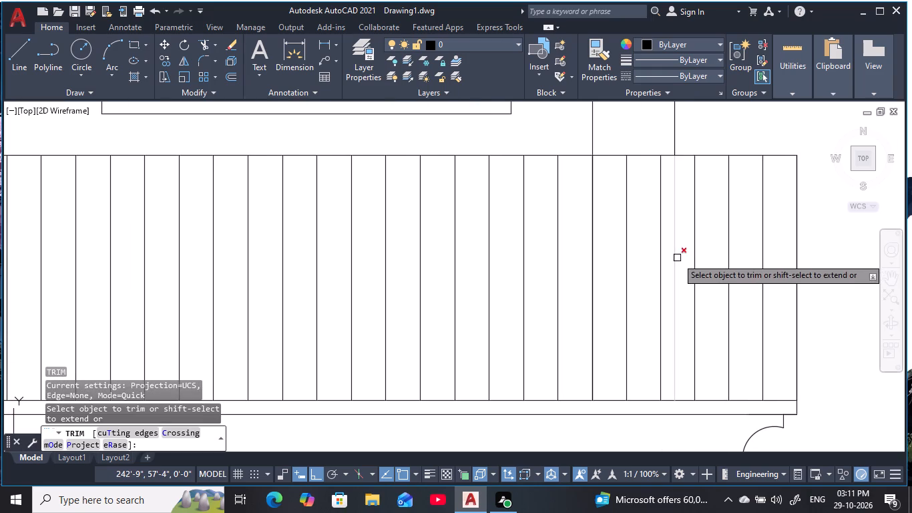
{"action": "left_click", "coordinate": [676, 259]}
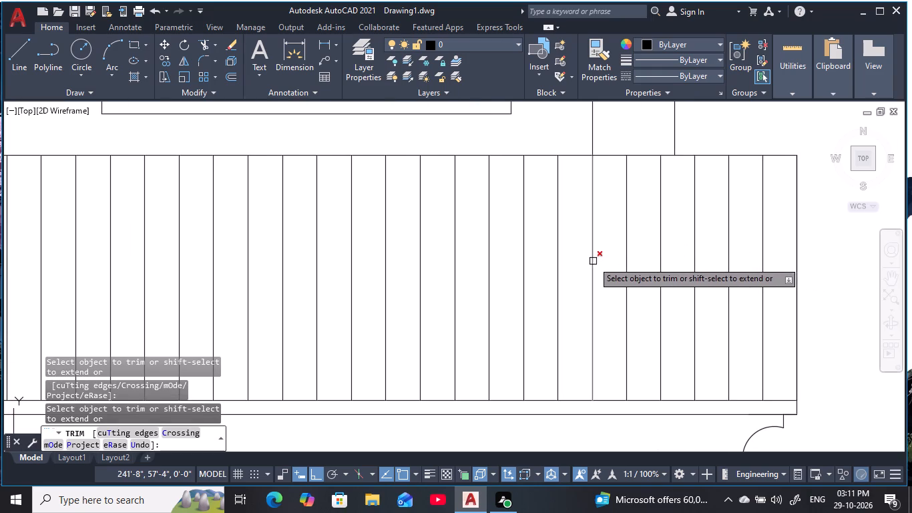
{"action": "left_click", "coordinate": [593, 261]}
{"action": "left_click", "coordinate": [592, 271]}
{"action": "left_click", "coordinate": [590, 271]}
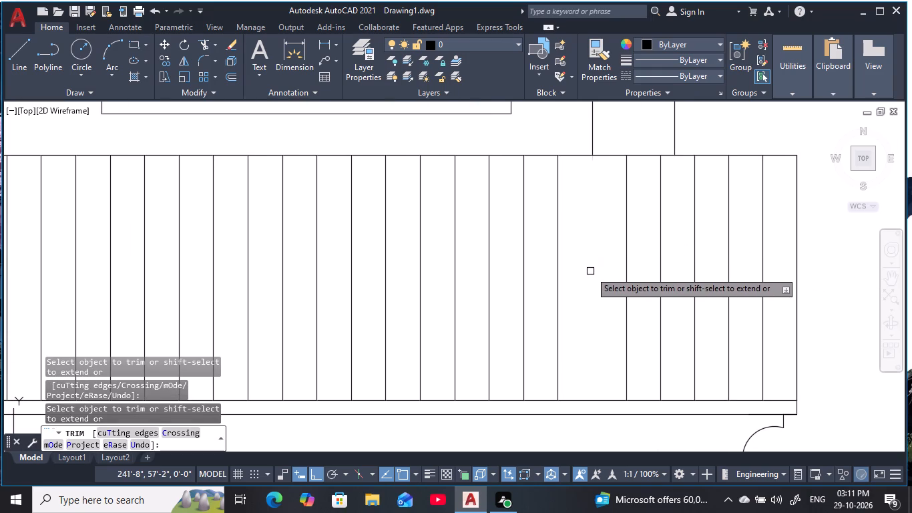
{"action": "key", "text": "Escape"}
{"action": "key", "text": "Escape"}
{"action": "key", "text": "Escape"}
{"action": "key", "text": "Escape"}
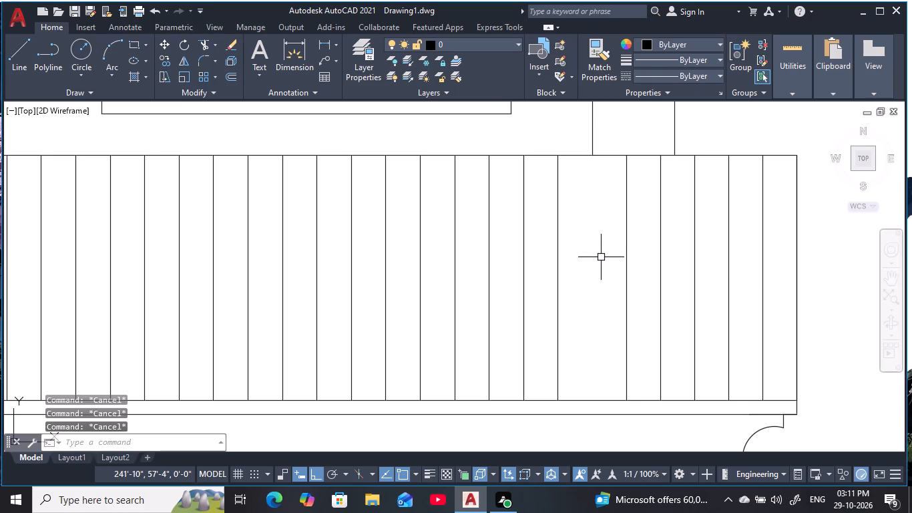
Offset the last baluster before the gap by 5" outward to fill the missing baluster at the right column.
{"action": "key", "text": "o"}
{"action": "key", "text": "space"}
{"action": "type", "text": "5"}
{"action": "key", "text": "space"}
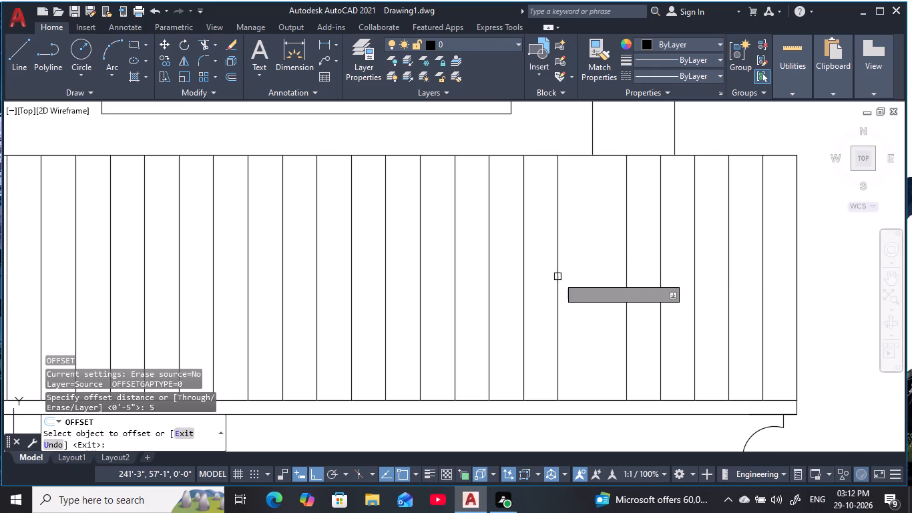
{"action": "left_click", "coordinate": [557, 277]}
{"action": "left_click", "coordinate": [620, 262]}
{"action": "key", "text": "Escape"}
{"action": "key", "text": "Escape"}
Draw a horizontal line about 2'-6" long from the left railing's top outer corner to above the floor slab's left end.
{"action": "scroll", "coordinate": [640, 257], "scroll_direction": "down", "scroll_amount": 2}
{"action": "middle_click_drag", "start_coordinate": [643, 257], "coordinate": [685, 257]}
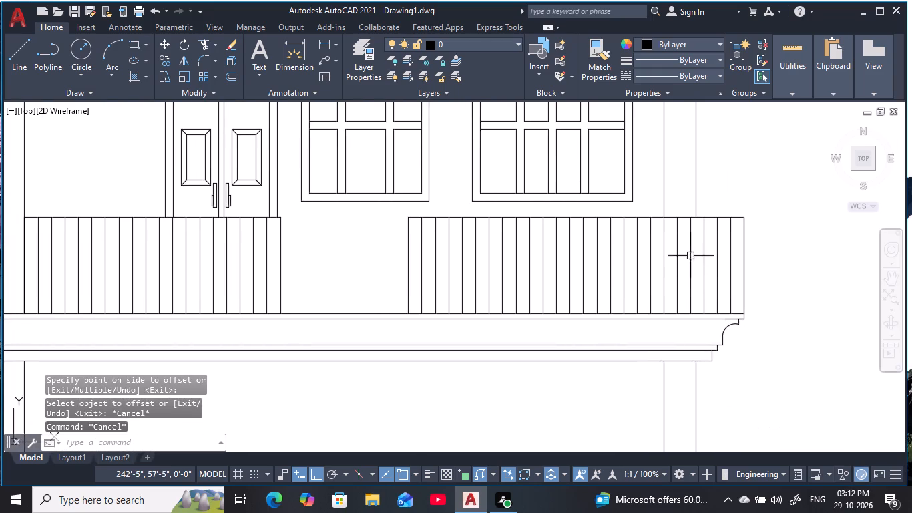
{"action": "scroll", "coordinate": [688, 275], "scroll_direction": "down", "scroll_amount": 2}
{"action": "middle_click_drag", "start_coordinate": [687, 283], "coordinate": [730, 269]}
{"action": "scroll", "coordinate": [635, 297], "scroll_direction": "up", "scroll_amount": 1}
{"action": "middle_click_drag", "start_coordinate": [454, 311], "coordinate": [507, 329]}
{"action": "key", "text": "Escape"}
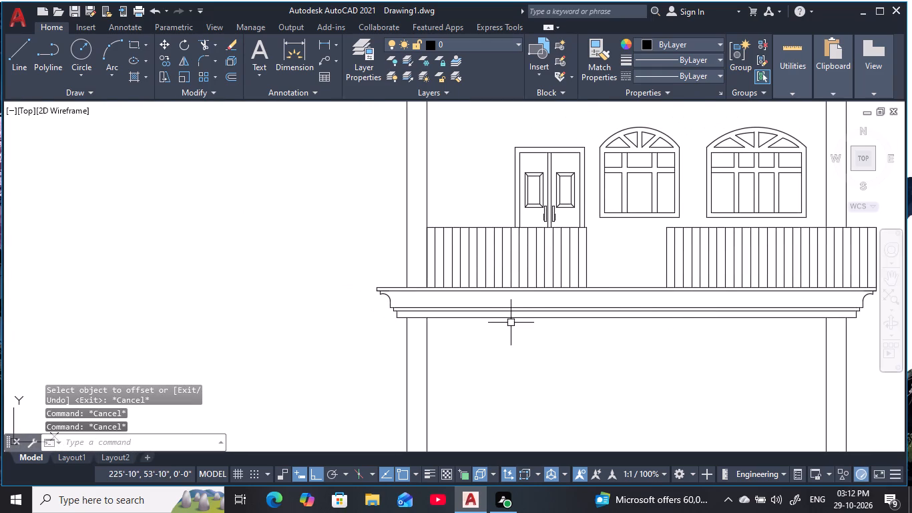
{"action": "type", "text": ";l"}
{"action": "key", "text": "Escape"}
{"action": "key", "text": "Escape"}
{"action": "type", "text": "l"}
{"action": "key", "text": "space"}
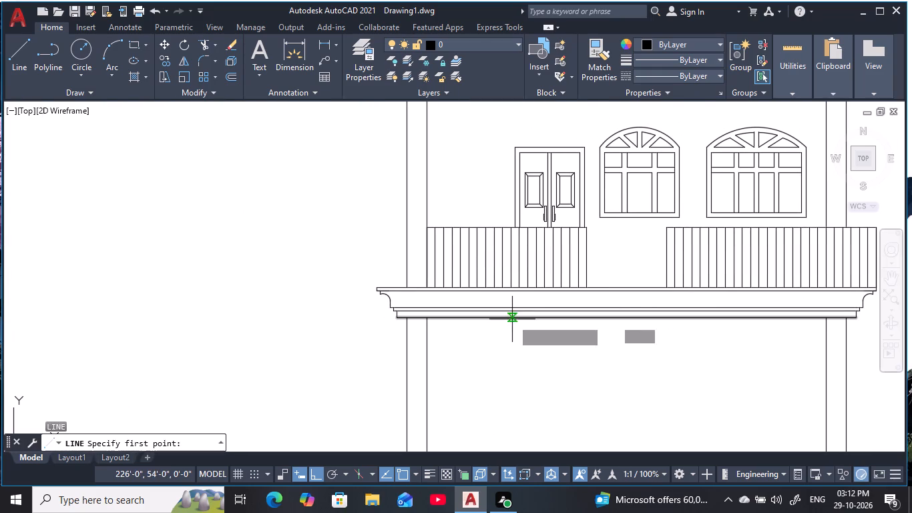
{"action": "scroll", "coordinate": [456, 244], "scroll_direction": "up", "scroll_amount": 2}
{"action": "left_click", "coordinate": [381, 204]}
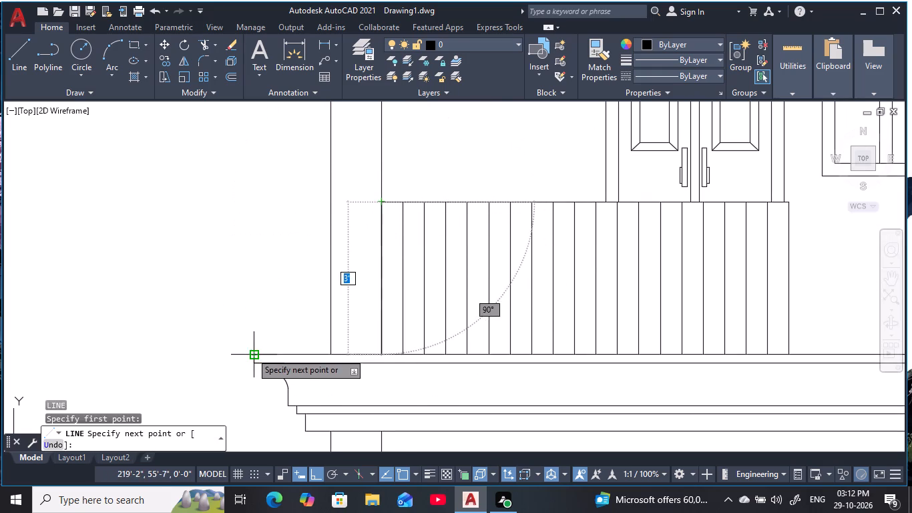
{"action": "left_click", "coordinate": [253, 202]}
{"action": "key", "text": "Escape"}
{"action": "key", "text": "Escape"}
{"action": "key", "text": "Escape"}
{"action": "key", "text": "Escape"}
{"action": "key", "text": "Escape"}
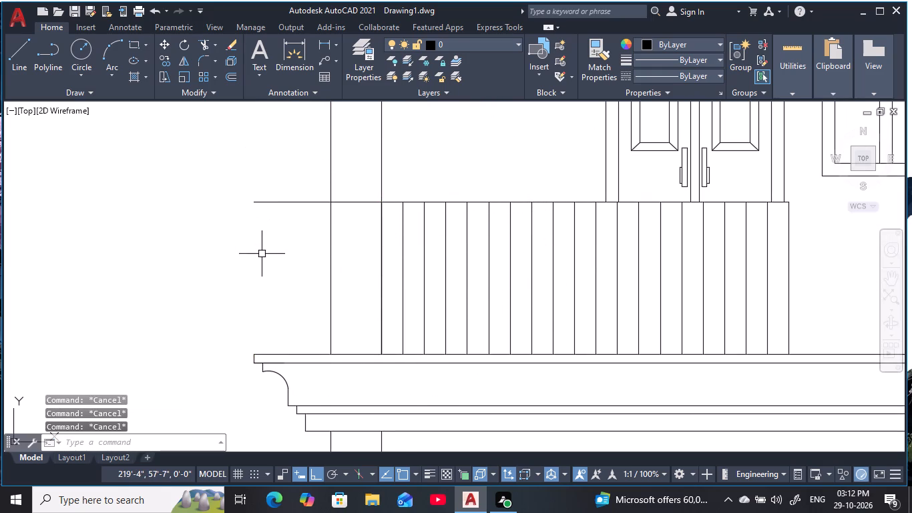
Draw a vertical line from the left top rail's outer end down to the floor slab's left end.
{"action": "type", "text": "l"}
{"action": "key", "text": "space"}
{"action": "left_click", "coordinate": [252, 202]}
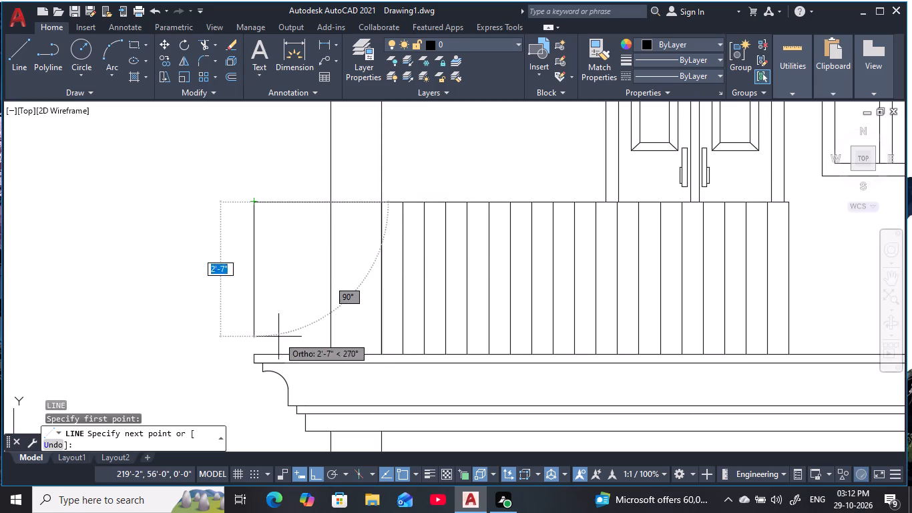
{"action": "left_click", "coordinate": [256, 353]}
{"action": "key", "text": "Escape"}
{"action": "key", "text": "Escape"}
{"action": "key", "text": "Escape"}
{"action": "key", "text": "Escape"}
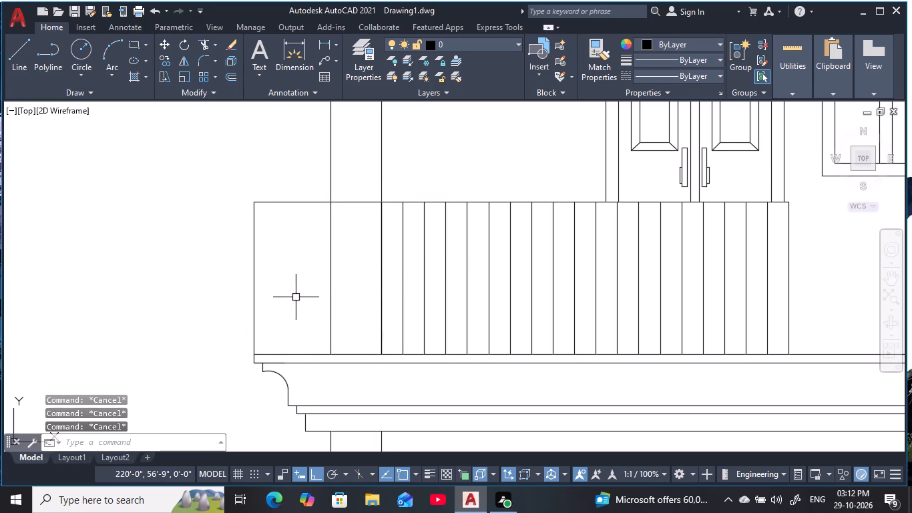
Offset the left railing's original end line repeatedly at 5" spacing outward across the column to the new outer end.
{"action": "middle_click", "coordinate": [296, 297]}
{"action": "key", "text": "Escape"}
{"action": "key", "text": "Escape"}
{"action": "type", "text": "o 5"}
{"action": "key", "text": "space"}
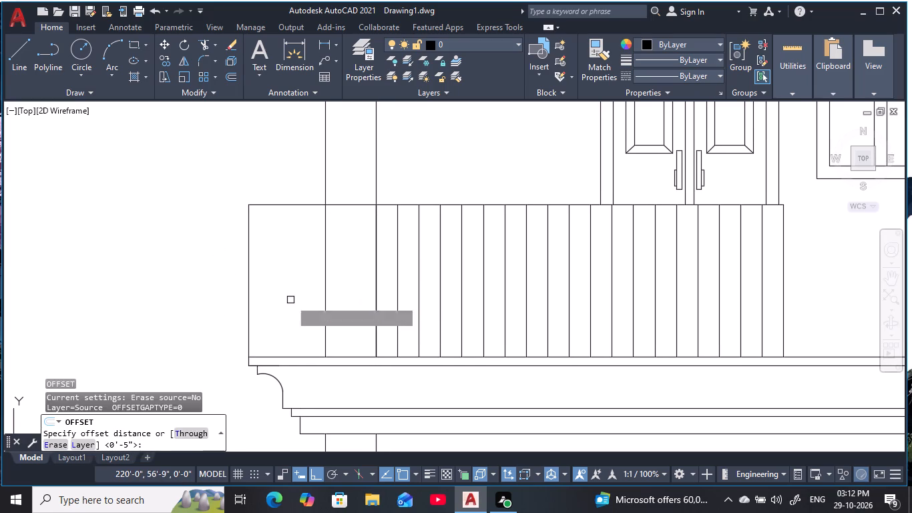
{"action": "left_click", "coordinate": [374, 293]}
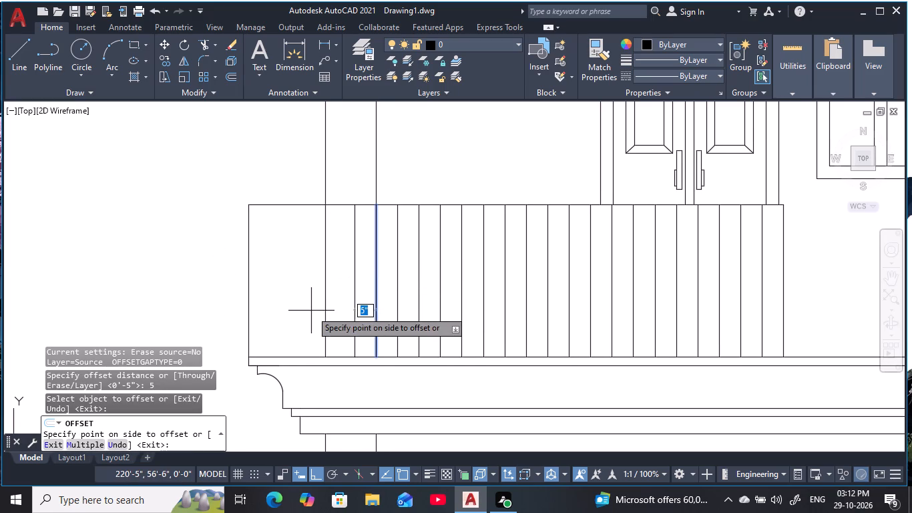
{"action": "type", "text": "m"}
{"action": "key", "text": "space"}
{"action": "double_click", "coordinate": [260, 324]}
{"action": "left_click", "coordinate": [250, 327]}
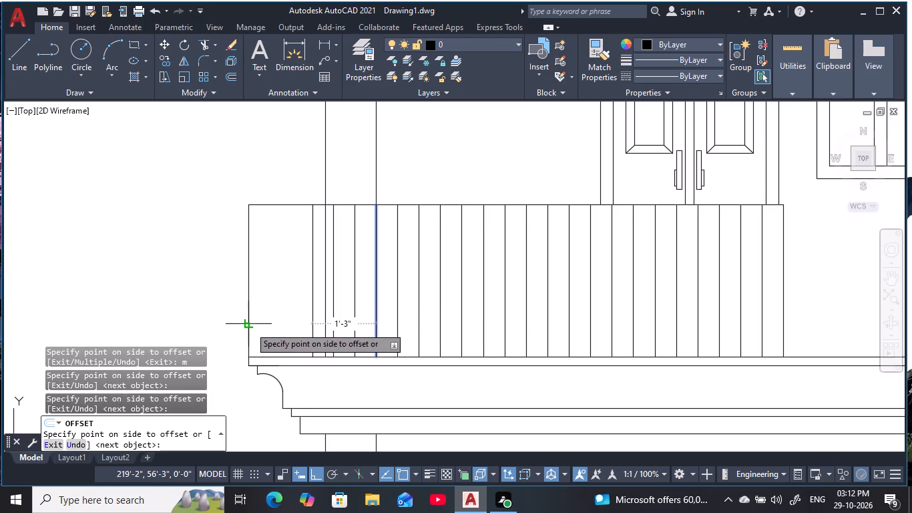
{"action": "left_click", "coordinate": [252, 320]}
{"action": "left_click", "coordinate": [243, 316]}
{"action": "left_click", "coordinate": [243, 316]}
{"action": "key", "text": "Escape"}
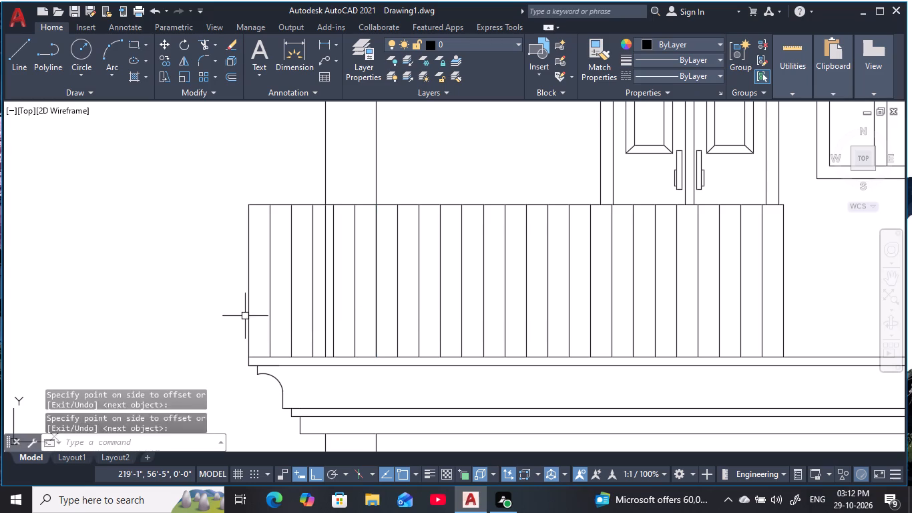
{"action": "key", "text": "Escape"}
{"action": "key", "text": "Escape"}
{"action": "key", "text": "Escape"}
{"action": "key", "text": "Escape"}
{"action": "key", "text": "Escape"}
Trim the left column's two edge lines where they pass through the upper-floor balcony's left railing.
{"action": "type", "text": "tr"}
{"action": "key", "text": "space"}
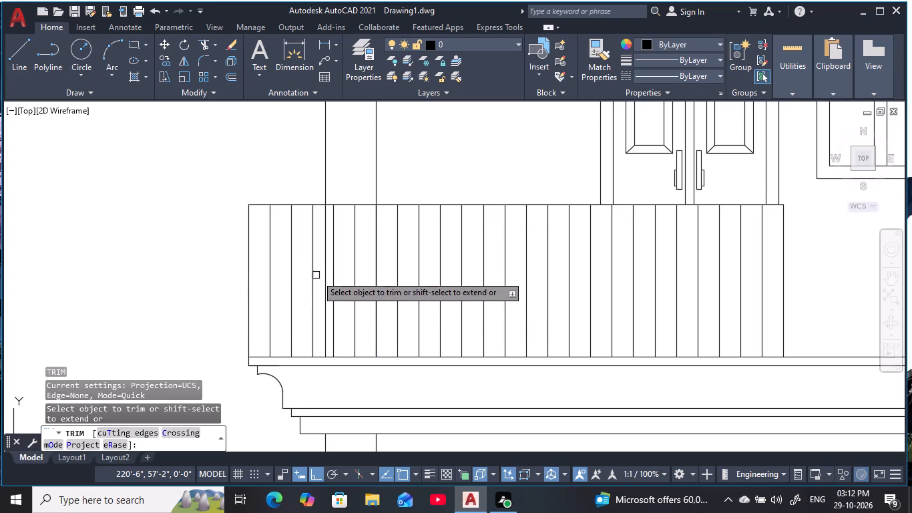
{"action": "left_click", "coordinate": [323, 271]}
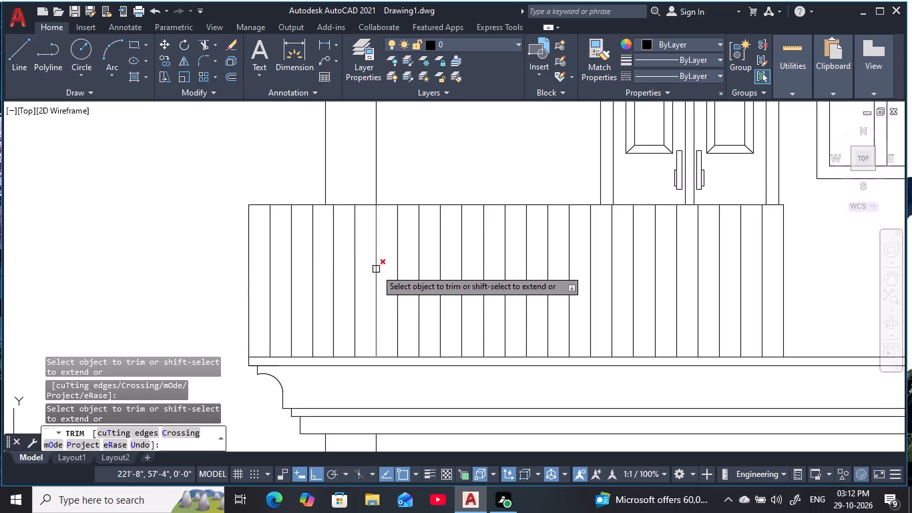
{"action": "left_click", "coordinate": [374, 271]}
{"action": "scroll", "coordinate": [371, 315], "scroll_direction": "down", "scroll_amount": 2}
{"action": "middle_click_drag", "start_coordinate": [525, 387], "coordinate": [464, 342]}
{"action": "scroll", "coordinate": [466, 341], "scroll_direction": "down", "scroll_amount": 1}
{"action": "middle_click", "coordinate": [467, 341]}
{"action": "key", "text": "Escape"}
{"action": "key", "text": "Escape"}
{"action": "key", "text": "Escape"}
{"action": "middle_click_drag", "start_coordinate": [519, 334], "coordinate": [501, 334]}
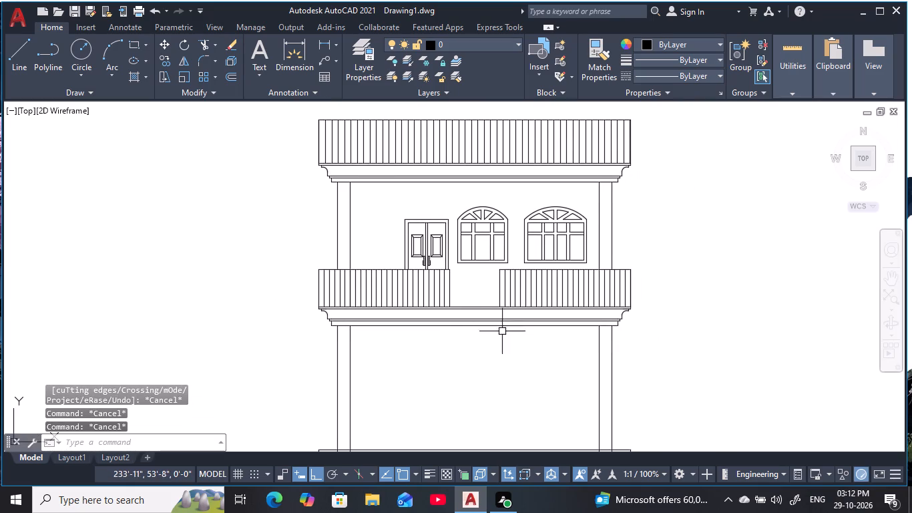
{"action": "key", "text": "Escape"}
{"action": "key", "text": "Escape"}
{"action": "key", "text": "Escape"}
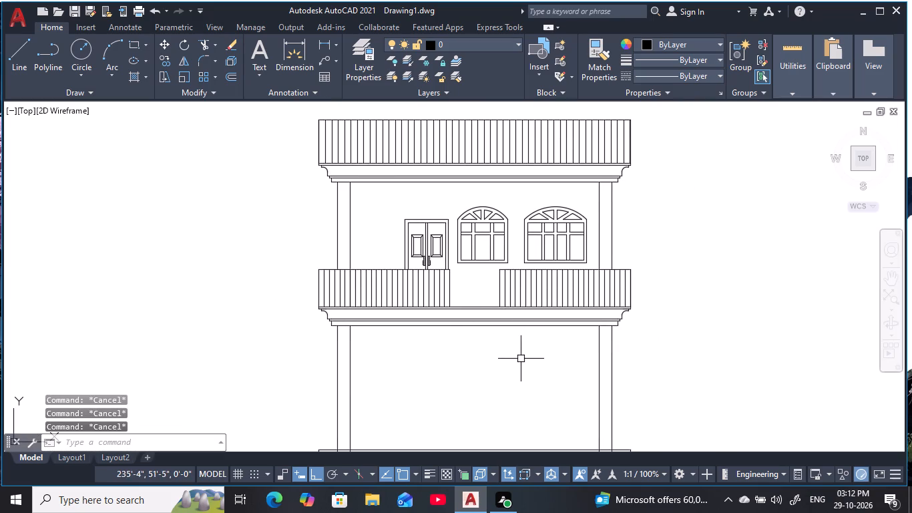
{"action": "middle_click_drag", "start_coordinate": [523, 358], "coordinate": [517, 329]}
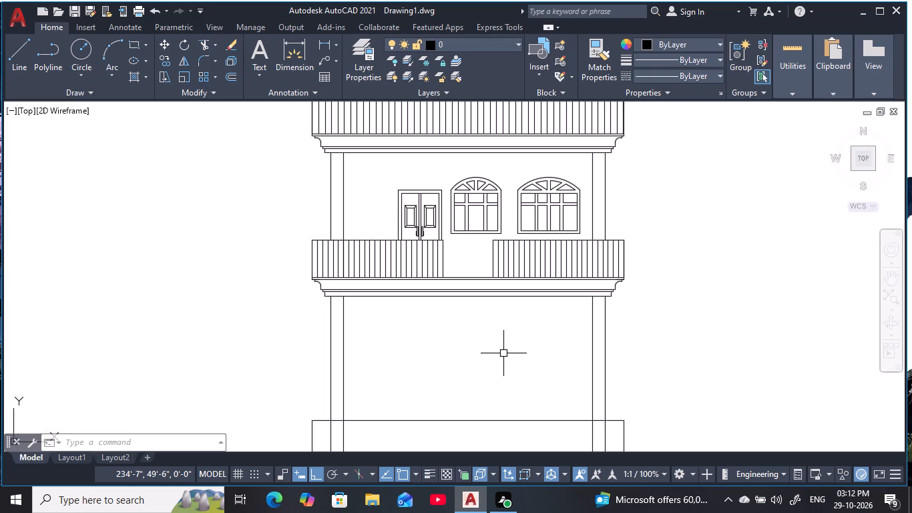
Draw a circle of about 4" radius on the right door leaf, centred about 6" above the panel's top midpoint.
{"action": "scroll", "coordinate": [421, 222], "scroll_direction": "up", "scroll_amount": 2}
{"action": "middle_click_drag", "start_coordinate": [422, 223], "coordinate": [431, 240]}
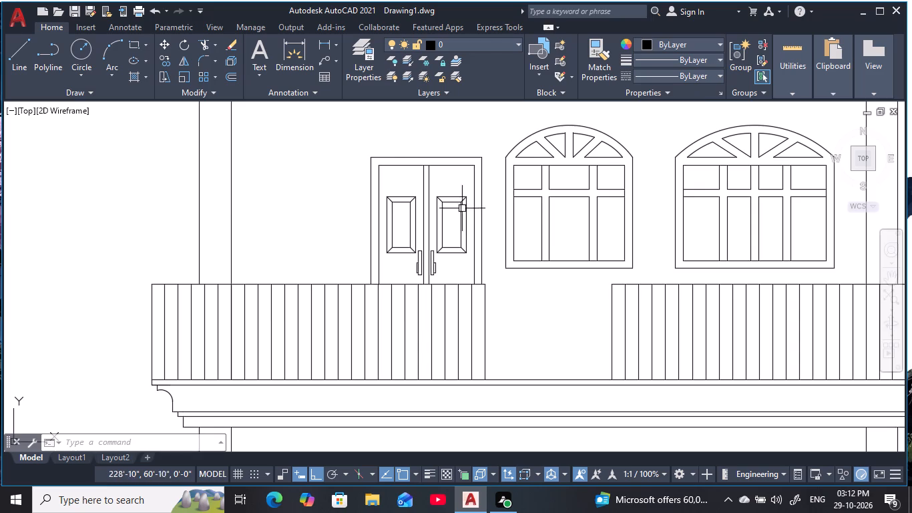
{"action": "scroll", "coordinate": [455, 192], "scroll_direction": "up", "scroll_amount": 2}
{"action": "middle_click_drag", "start_coordinate": [456, 188], "coordinate": [501, 201]}
{"action": "key", "text": "Escape"}
{"action": "key", "text": "Escape"}
{"action": "key", "text": "Escape"}
{"action": "type", "text": "c"}
{"action": "key", "text": "space"}
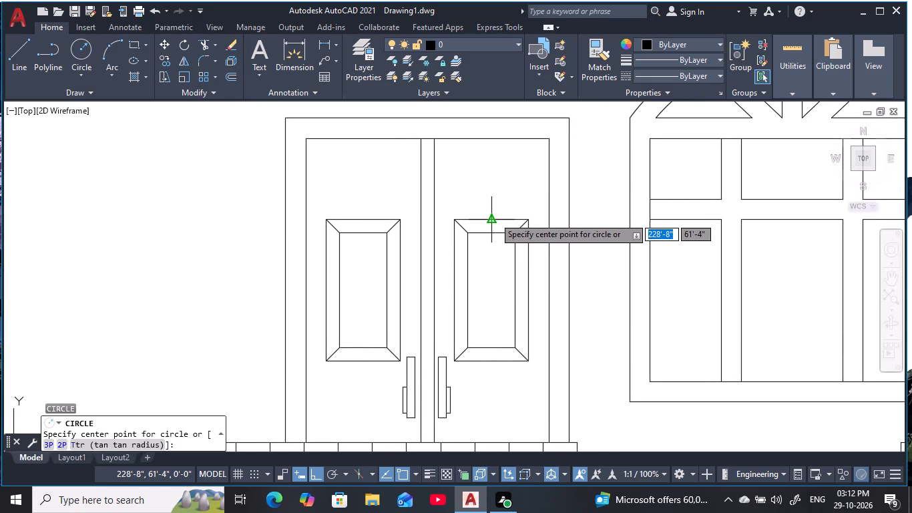
{"action": "left_click", "coordinate": [491, 178]}
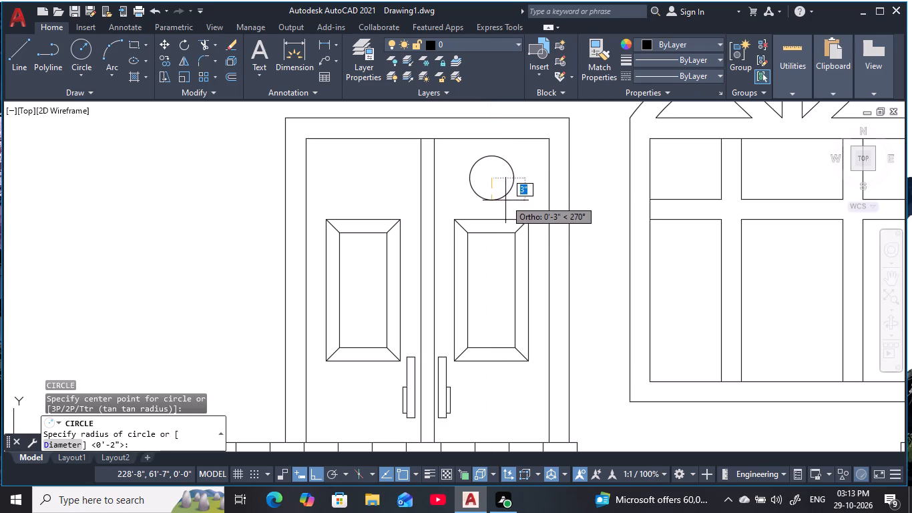
{"action": "left_click", "coordinate": [507, 204]}
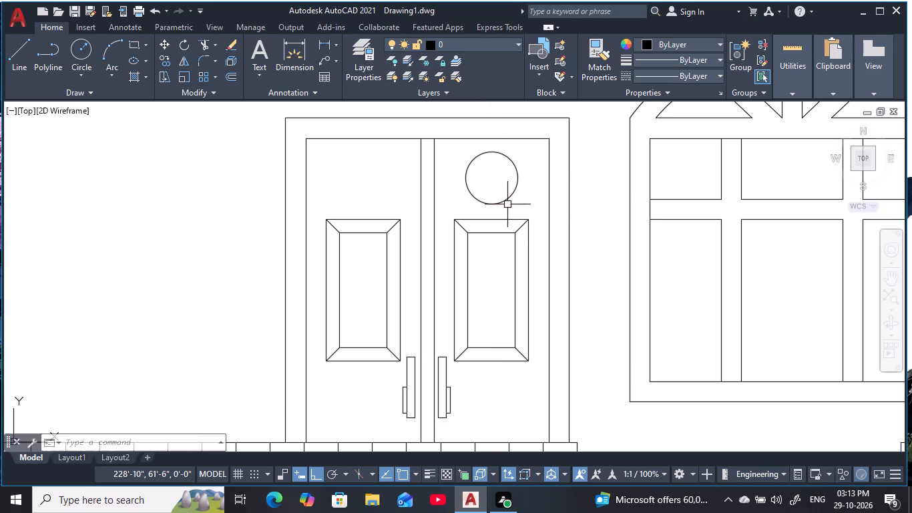
{"action": "key", "text": "Escape"}
{"action": "key", "text": "Escape"}
{"action": "key", "text": "Escape"}
{"action": "left_click", "coordinate": [475, 197]}
{"action": "key", "text": "Escape"}
{"action": "key", "text": "Escape"}
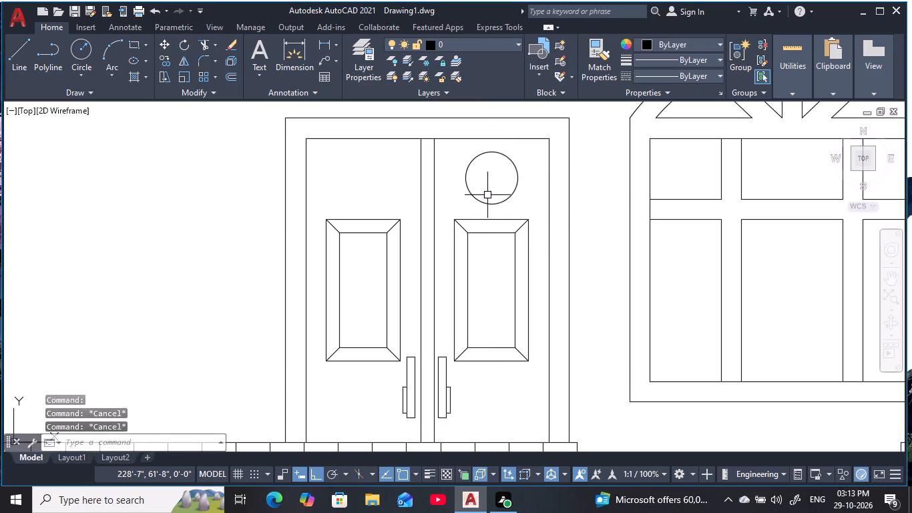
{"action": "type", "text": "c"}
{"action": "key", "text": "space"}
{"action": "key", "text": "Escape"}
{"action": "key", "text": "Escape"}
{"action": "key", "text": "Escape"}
Offset the circle on the right door leaf 1" inward to form a ring.
{"action": "type", "text": "o 1"}
{"action": "key", "text": "space"}
{"action": "left_click", "coordinate": [490, 200]}
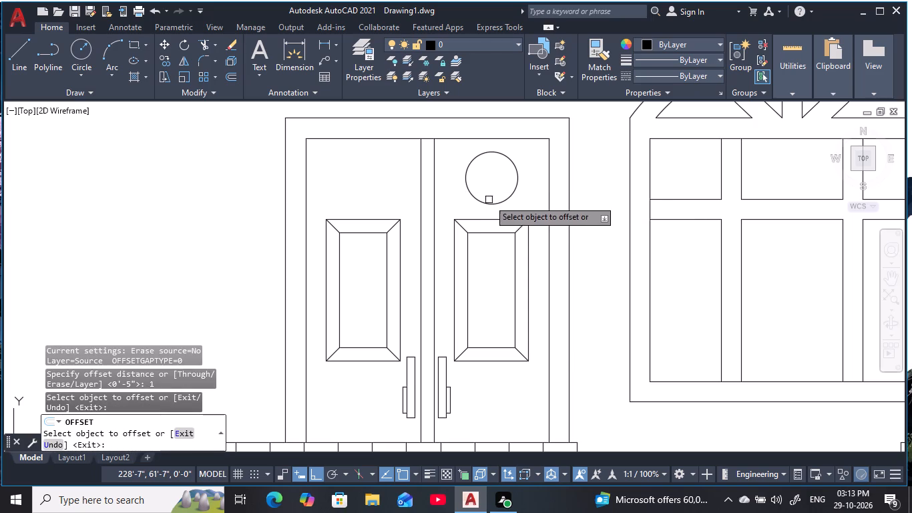
{"action": "left_click", "coordinate": [489, 205]}
{"action": "left_click", "coordinate": [493, 183]}
{"action": "key", "text": "Escape"}
{"action": "middle_click_drag", "start_coordinate": [497, 186], "coordinate": [500, 194]}
{"action": "scroll", "coordinate": [501, 195], "scroll_direction": "down", "scroll_amount": 2}
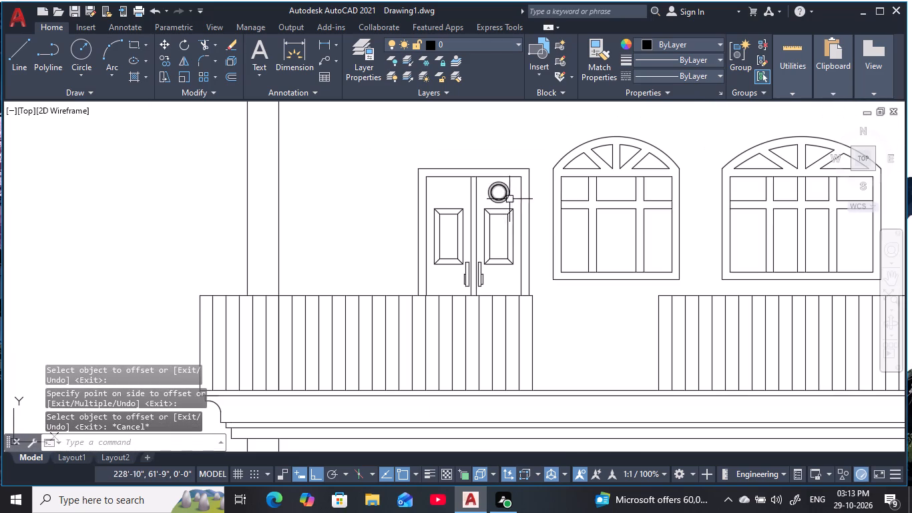
{"action": "key", "text": "Escape"}
{"action": "key", "text": "Escape"}
{"action": "key", "text": "Escape"}
{"action": "key", "text": "Escape"}
{"action": "key", "text": "Escape"}
{"action": "scroll", "coordinate": [501, 190], "scroll_direction": "up", "scroll_amount": 2}
{"action": "key", "text": "Escape"}
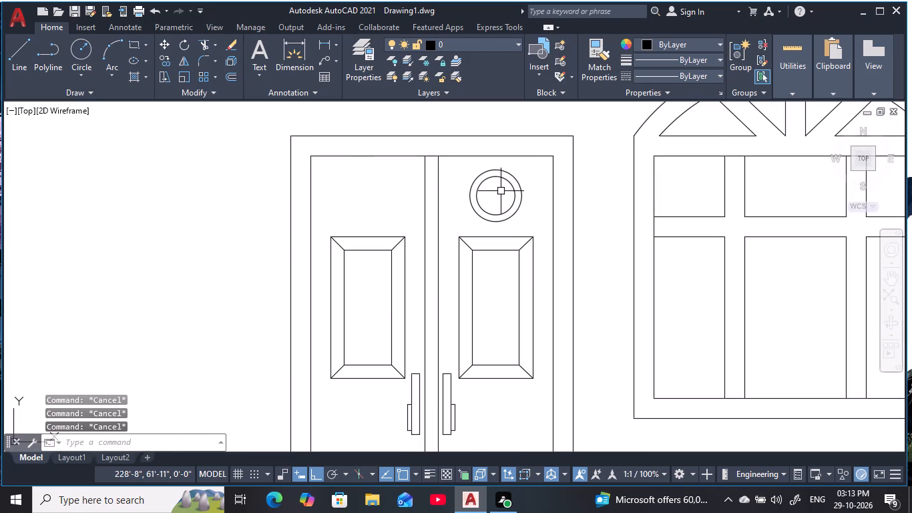
{"action": "key", "text": "Escape"}
Copy both concentric circles horizontally onto the left door leaf, centred above its panel.
{"action": "left_click", "coordinate": [541, 186]}
{"action": "left_click", "coordinate": [485, 189]}
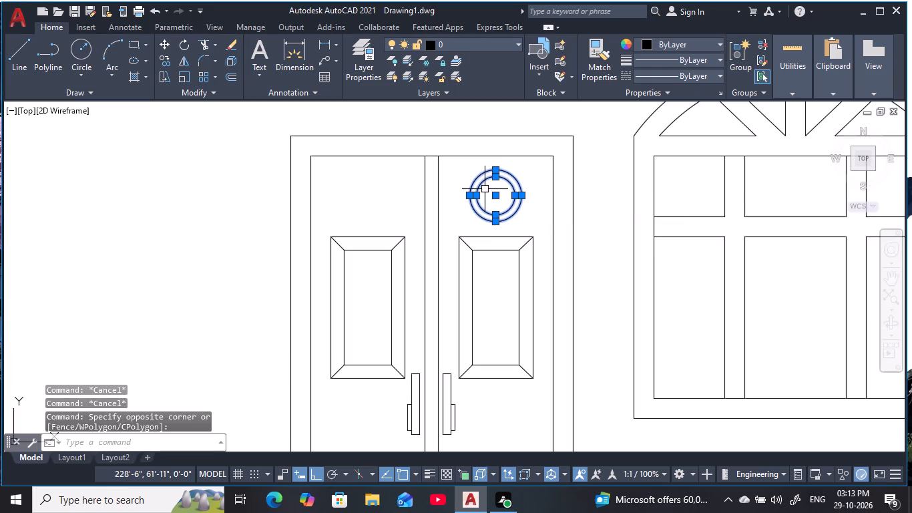
{"action": "type", "text": "co"}
{"action": "key", "text": "space"}
{"action": "left_click", "coordinate": [494, 195]}
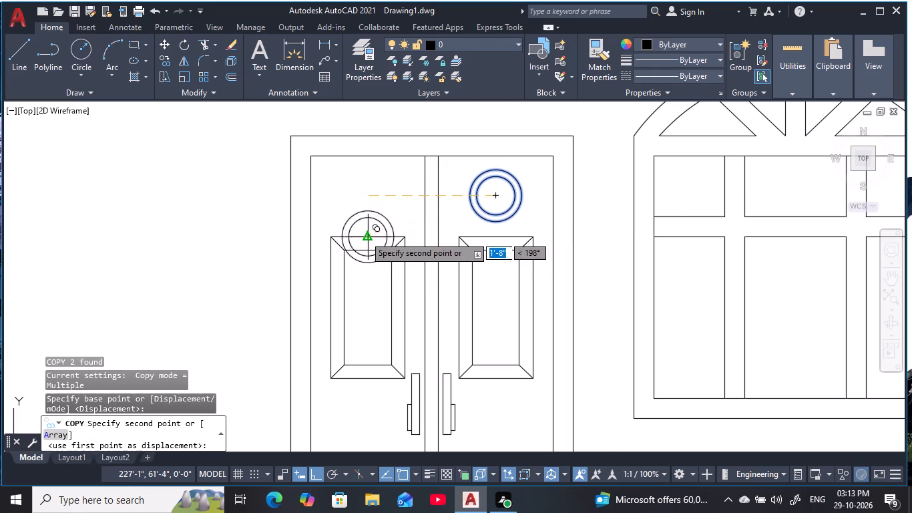
{"action": "left_click", "coordinate": [368, 196]}
{"action": "key", "text": "Escape"}
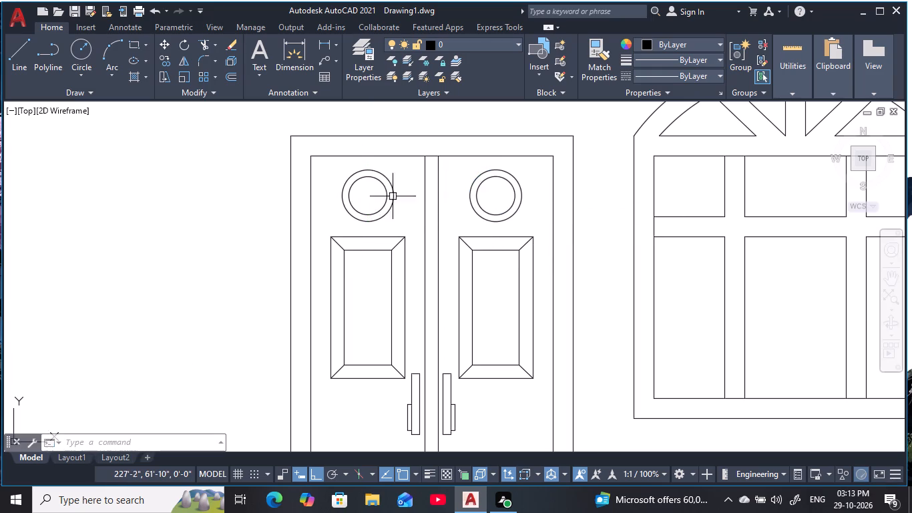
{"action": "key", "text": "Escape"}
{"action": "scroll", "coordinate": [421, 204], "scroll_direction": "down", "scroll_amount": 2}
{"action": "key", "text": "Escape"}
{"action": "key", "text": "Escape"}
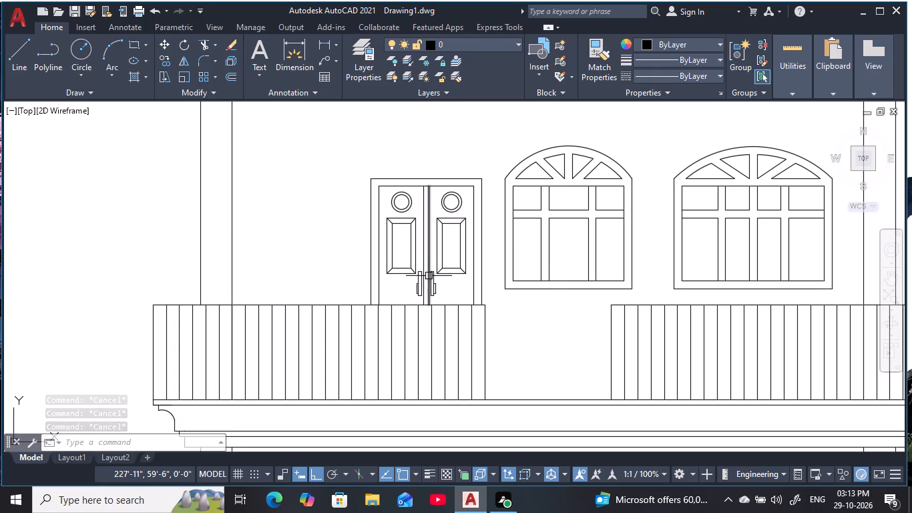
Examine the building elevation, checking the upper-floor door, arched windows, balcony railings, columns and base.
{"action": "scroll", "coordinate": [454, 205], "scroll_direction": "down", "scroll_amount": 1}
{"action": "scroll", "coordinate": [454, 205], "scroll_direction": "up", "scroll_amount": 4}
{"action": "scroll", "coordinate": [467, 229], "scroll_direction": "down", "scroll_amount": 1}
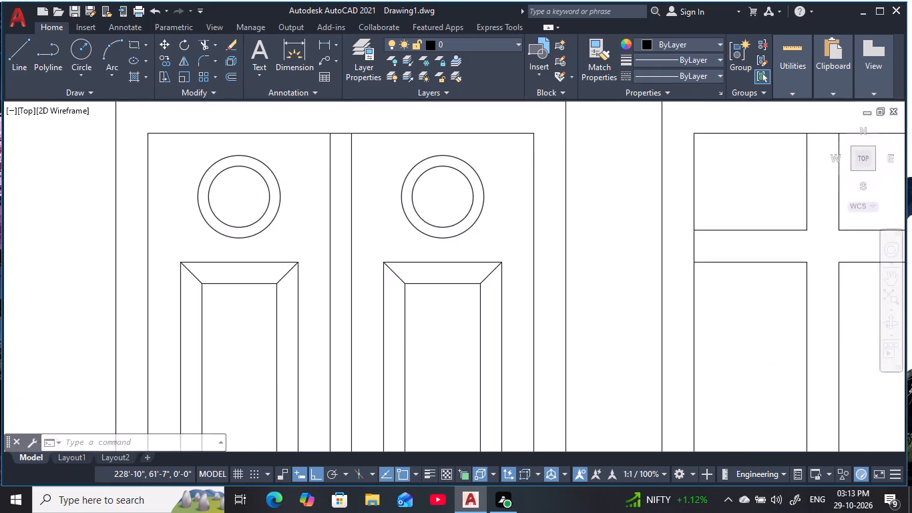
{"action": "scroll", "coordinate": [469, 230], "scroll_direction": "down", "scroll_amount": 3}
{"action": "scroll", "coordinate": [563, 306], "scroll_direction": "down", "scroll_amount": 1}
{"action": "middle_click_drag", "start_coordinate": [563, 306], "coordinate": [499, 251]}
{"action": "scroll", "coordinate": [503, 258], "scroll_direction": "down", "scroll_amount": 1}
{"action": "scroll", "coordinate": [512, 309], "scroll_direction": "up", "scroll_amount": 1}
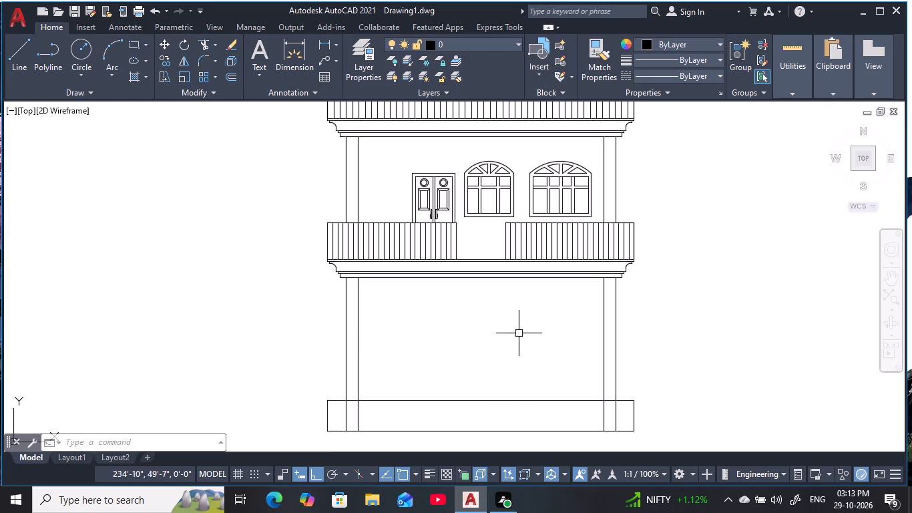
{"action": "middle_click", "coordinate": [529, 353]}
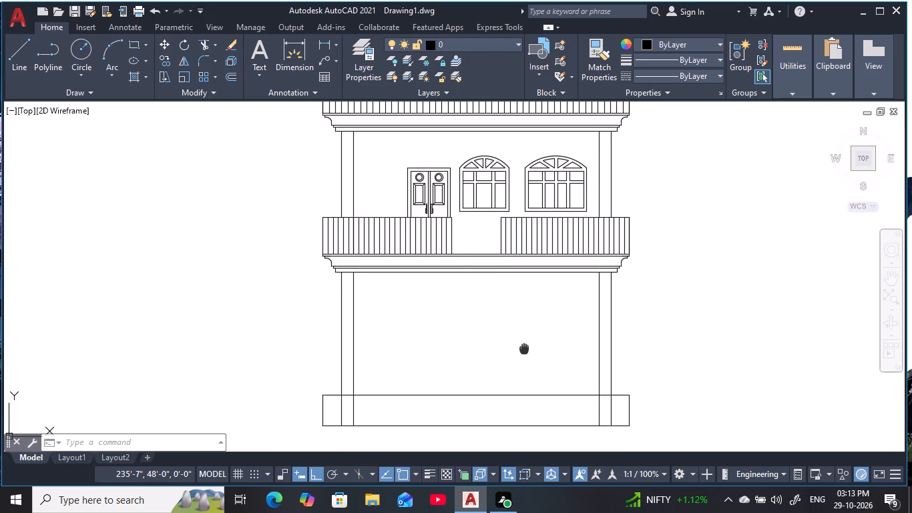
{"action": "scroll", "coordinate": [483, 227], "scroll_direction": "up", "scroll_amount": 1}
{"action": "middle_click_drag", "start_coordinate": [483, 230], "coordinate": [481, 307]}
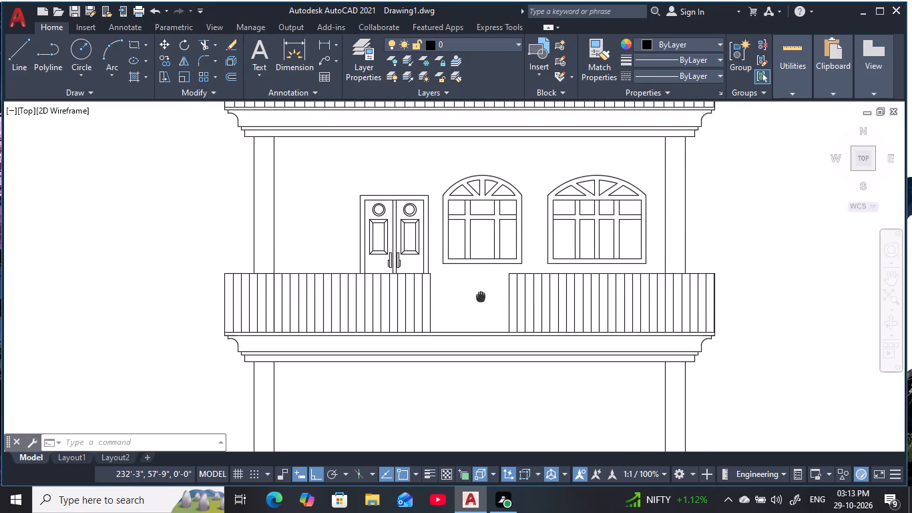
{"action": "middle_click_drag", "start_coordinate": [481, 307], "coordinate": [470, 377]}
{"action": "middle_click_drag", "start_coordinate": [470, 377], "coordinate": [471, 355]}
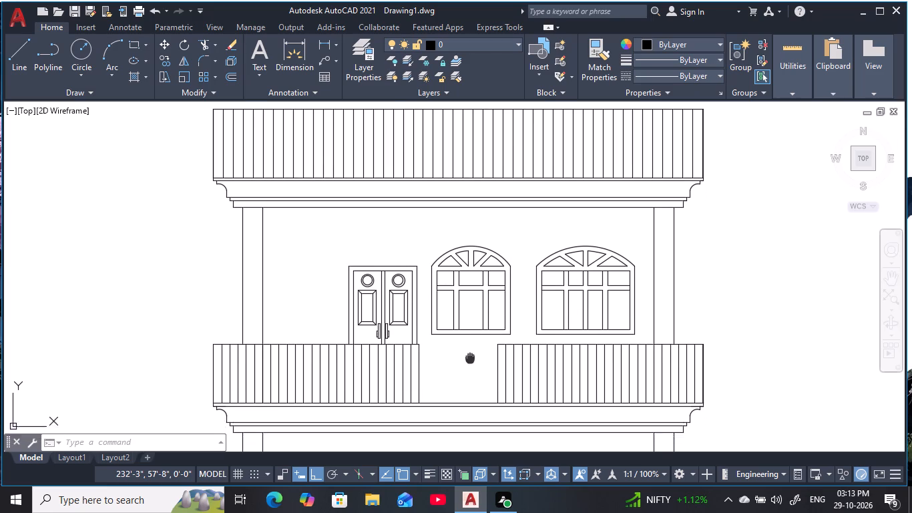
{"action": "middle_click_drag", "start_coordinate": [471, 355], "coordinate": [482, 301]}
{"action": "scroll", "coordinate": [536, 362], "scroll_direction": "down", "scroll_amount": 1}
{"action": "middle_click_drag", "start_coordinate": [539, 367], "coordinate": [518, 267]}
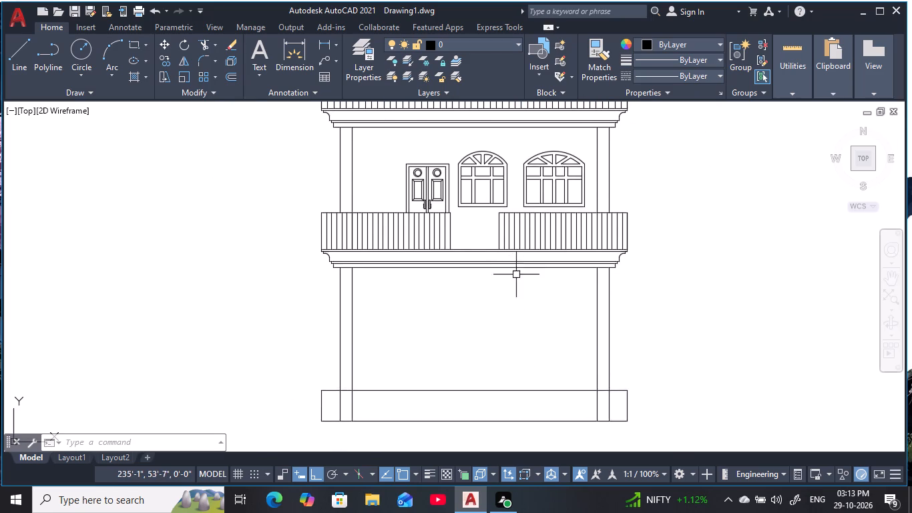
{"action": "scroll", "coordinate": [513, 281], "scroll_direction": "up", "scroll_amount": 1}
{"action": "scroll", "coordinate": [508, 301], "scroll_direction": "down", "scroll_amount": 1}
{"action": "scroll", "coordinate": [508, 301], "scroll_direction": "up", "scroll_amount": 1}
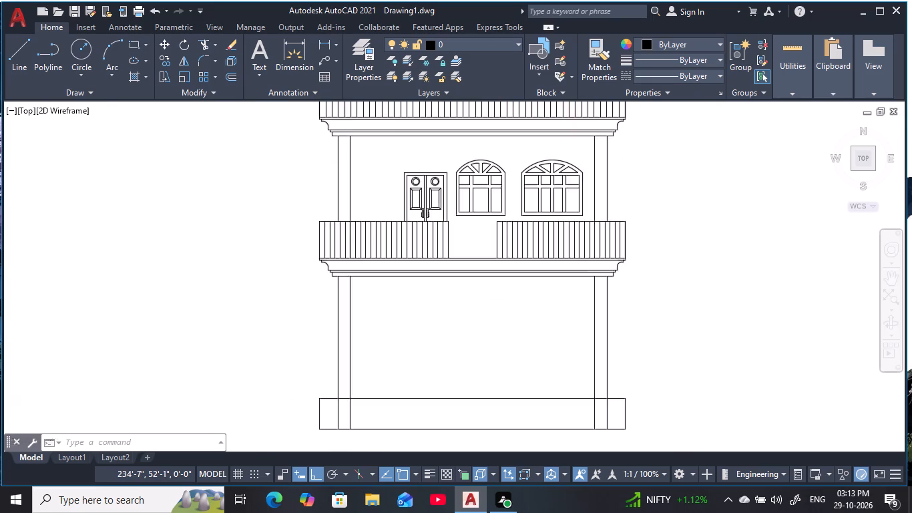
{"action": "scroll", "coordinate": [508, 301], "scroll_direction": "up", "scroll_amount": 1}
{"action": "scroll", "coordinate": [597, 293], "scroll_direction": "down", "scroll_amount": 2}
{"action": "middle_click_drag", "start_coordinate": [598, 294], "coordinate": [590, 301]}
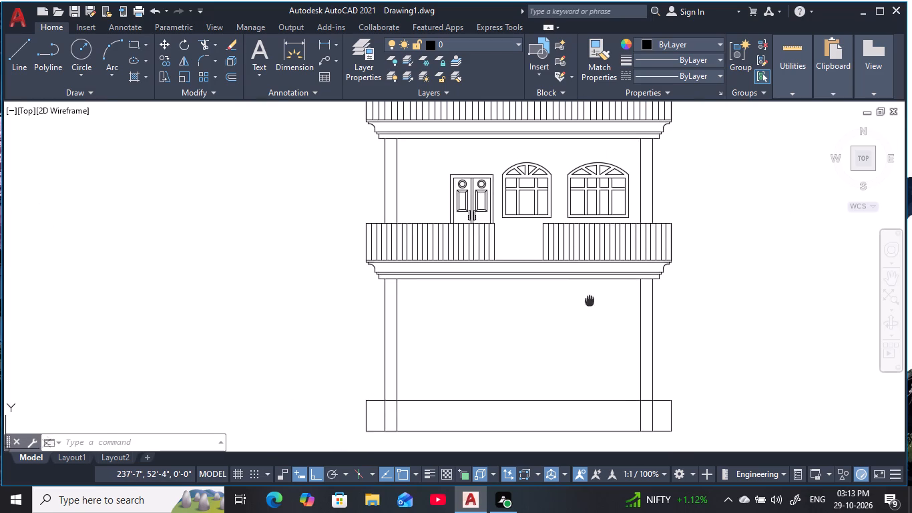
{"action": "middle_click_drag", "start_coordinate": [590, 301], "coordinate": [567, 342]}
{"action": "scroll", "coordinate": [567, 342], "scroll_direction": "up", "scroll_amount": 1}
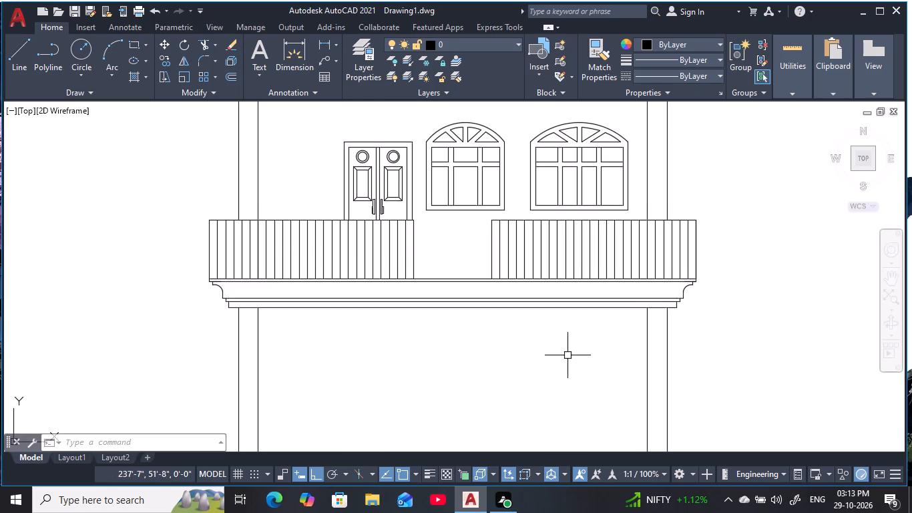
{"action": "middle_click_drag", "start_coordinate": [569, 357], "coordinate": [567, 418]}
{"action": "middle_click_drag", "start_coordinate": [505, 180], "coordinate": [519, 248]}
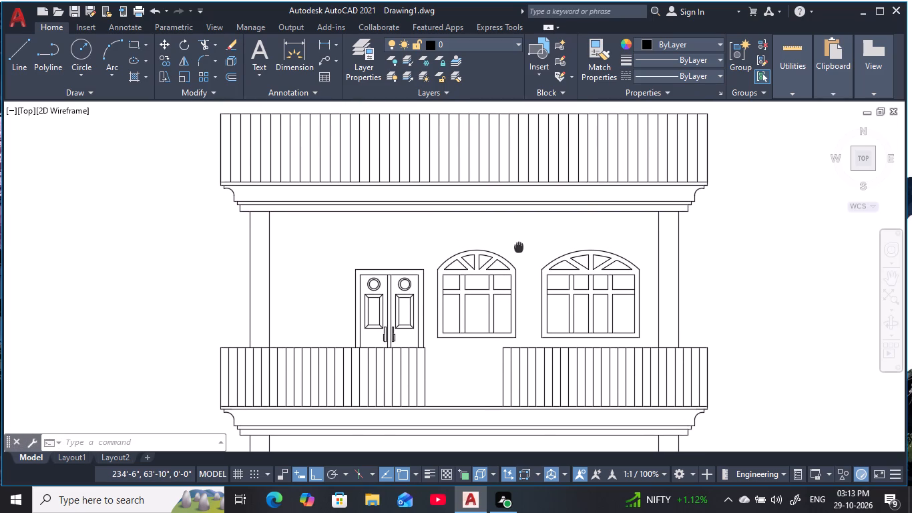
{"action": "middle_click_drag", "start_coordinate": [519, 248], "coordinate": [519, 248]}
{"action": "scroll", "coordinate": [519, 248], "scroll_direction": "down", "scroll_amount": 6}
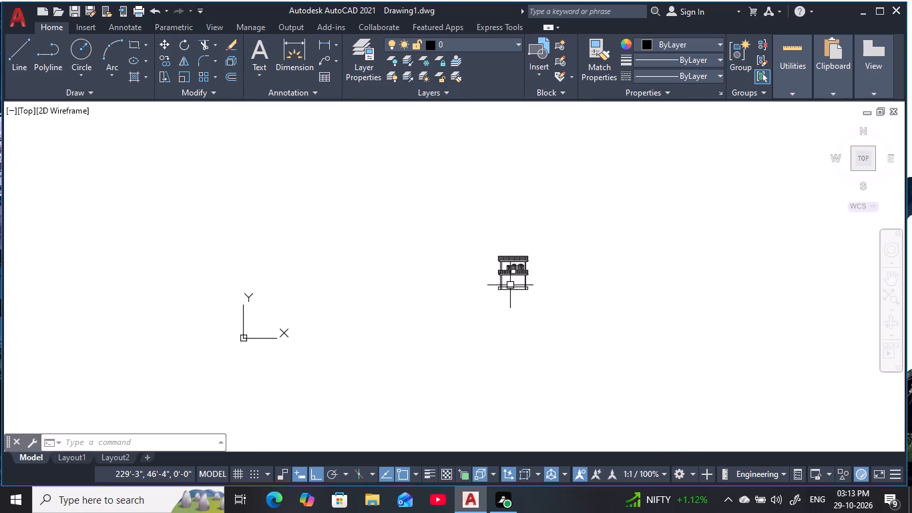
{"action": "scroll", "coordinate": [510, 285], "scroll_direction": "up", "scroll_amount": 5}
{"action": "middle_click_drag", "start_coordinate": [517, 267], "coordinate": [465, 351]}
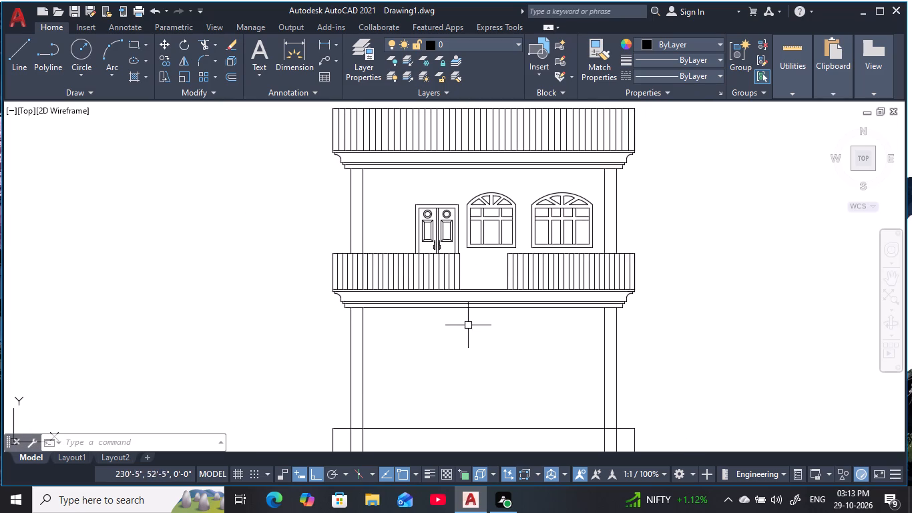
{"action": "scroll", "coordinate": [491, 274], "scroll_direction": "up", "scroll_amount": 1}
{"action": "middle_click_drag", "start_coordinate": [491, 274], "coordinate": [477, 339]}
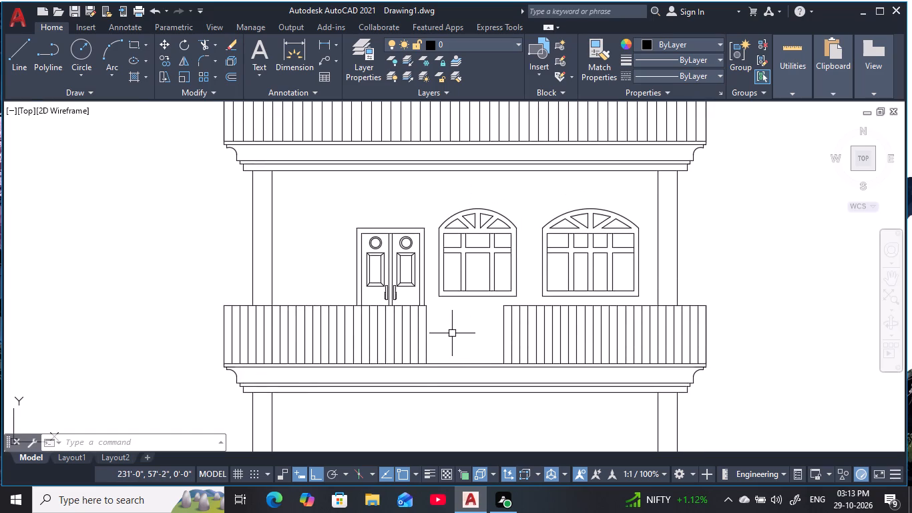
{"action": "scroll", "coordinate": [443, 329], "scroll_direction": "up", "scroll_amount": 2}
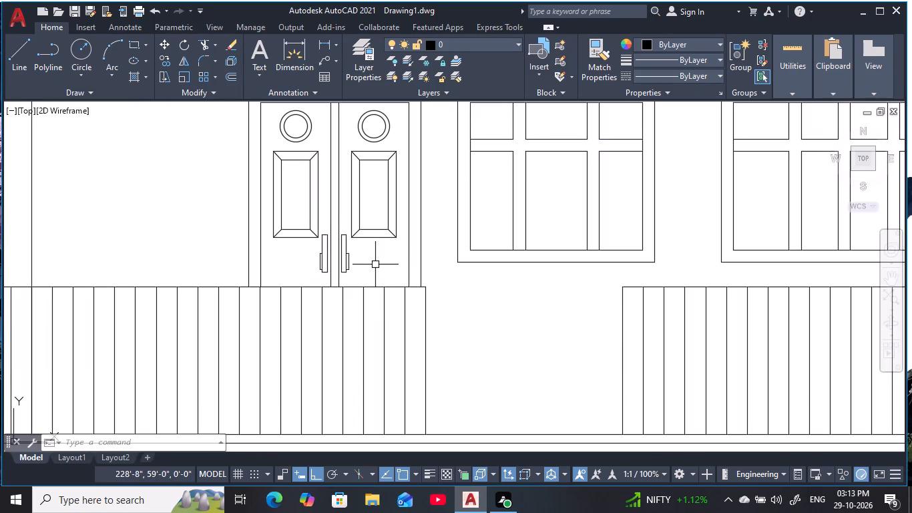
{"action": "scroll", "coordinate": [504, 315], "scroll_direction": "down", "scroll_amount": 2}
{"action": "middle_click_drag", "start_coordinate": [505, 315], "coordinate": [473, 363]}
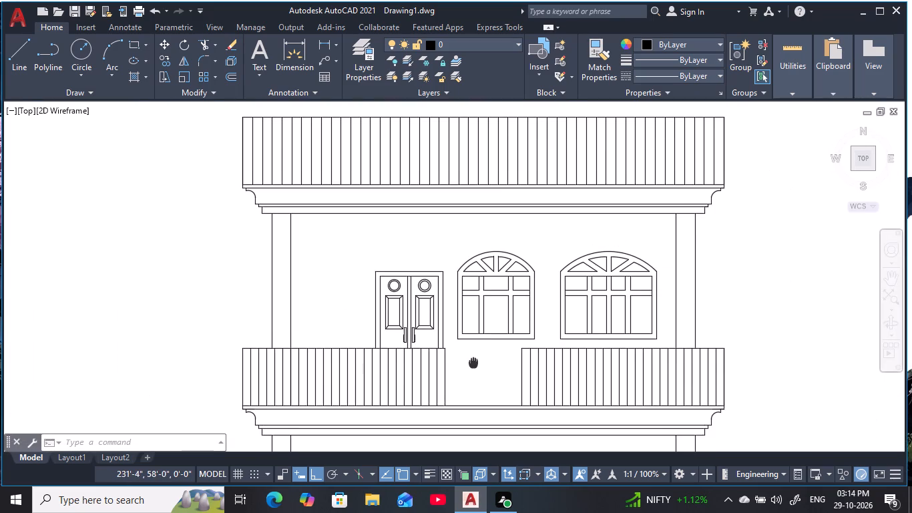
{"action": "middle_click_drag", "start_coordinate": [473, 363], "coordinate": [473, 365]}
{"action": "middle_click_drag", "start_coordinate": [473, 367], "coordinate": [473, 365]}
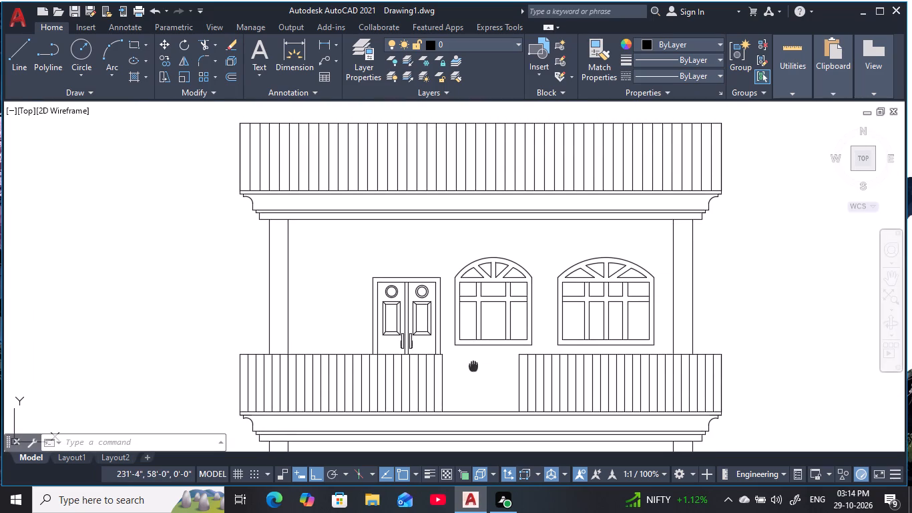
{"action": "middle_click_drag", "start_coordinate": [473, 365], "coordinate": [461, 321]}
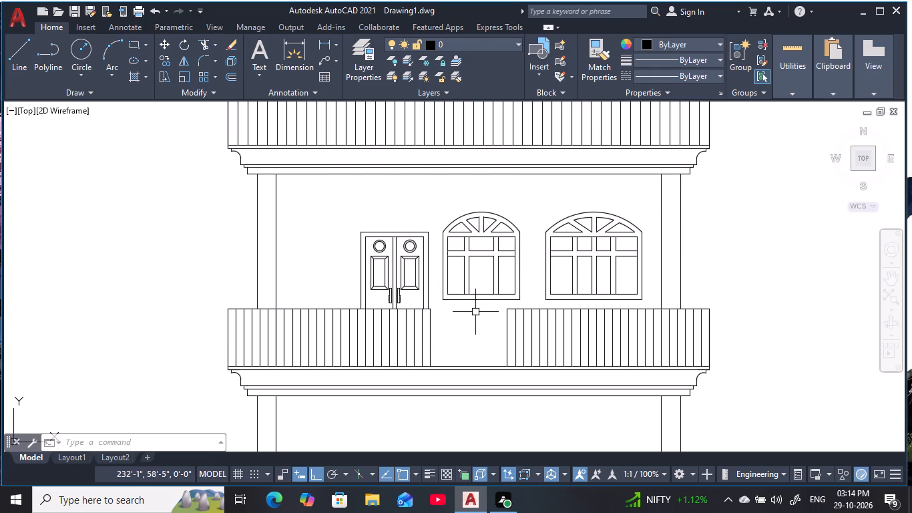
{"action": "scroll", "coordinate": [475, 312], "scroll_direction": "down", "scroll_amount": 1}
{"action": "middle_click_drag", "start_coordinate": [475, 312], "coordinate": [467, 322]}
{"action": "scroll", "coordinate": [468, 332], "scroll_direction": "up", "scroll_amount": 1}
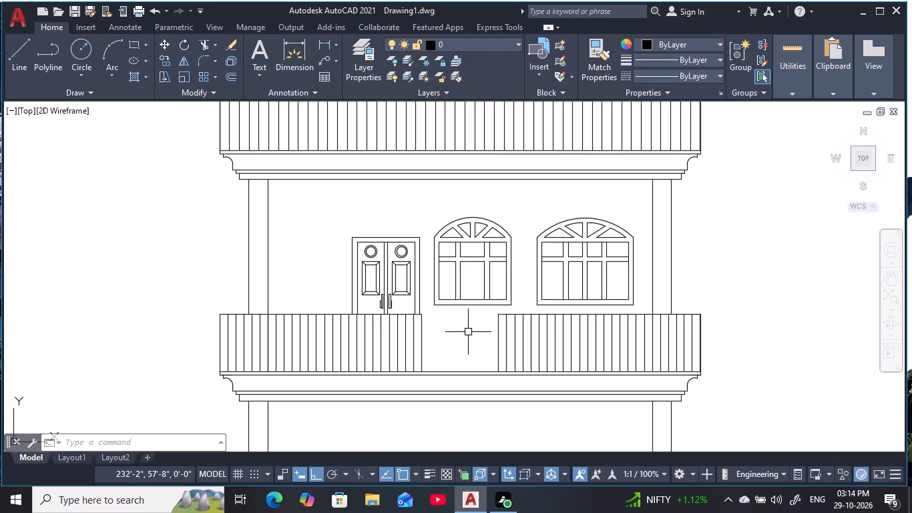
Examine the upper floor's double door with its circular ornaments, the arched windows and the balcony railing.
{"action": "middle_click", "coordinate": [468, 332]}
{"action": "key", "text": "Escape"}
{"action": "key", "text": "Escape"}
{"action": "key", "text": "Escape"}
{"action": "key", "text": "Escape"}
{"action": "scroll", "coordinate": [407, 251], "scroll_direction": "up", "scroll_amount": 3}
{"action": "middle_click_drag", "start_coordinate": [405, 252], "coordinate": [498, 227]}
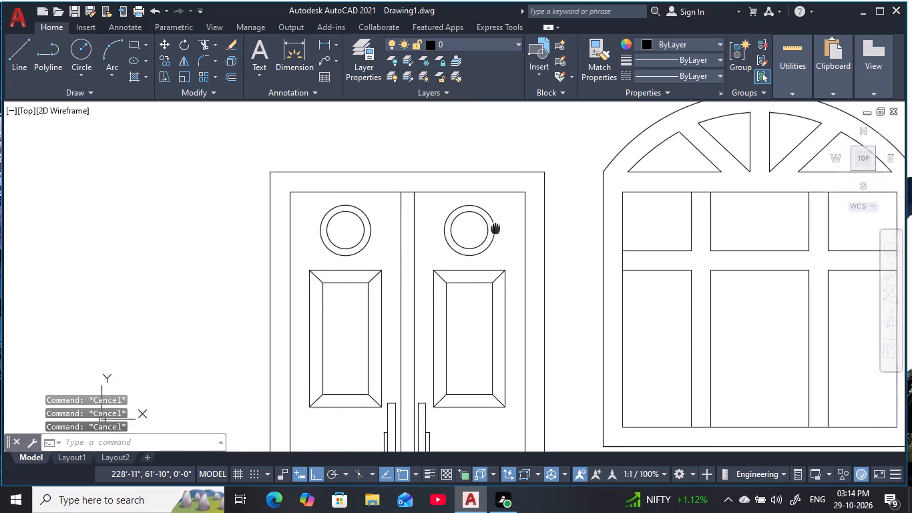
{"action": "middle_click_drag", "start_coordinate": [498, 227], "coordinate": [521, 214]}
{"action": "scroll", "coordinate": [521, 214], "scroll_direction": "down", "scroll_amount": 3}
{"action": "scroll", "coordinate": [532, 236], "scroll_direction": "up", "scroll_amount": 2}
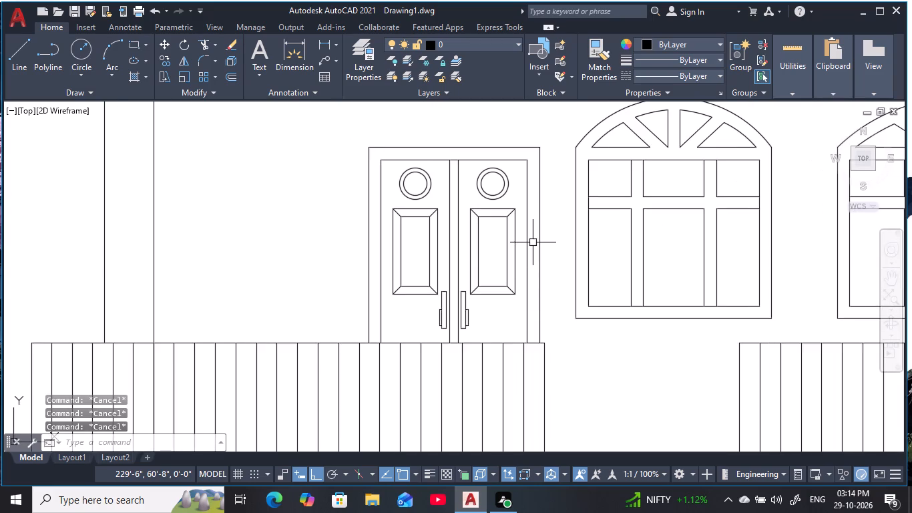
{"action": "middle_click_drag", "start_coordinate": [533, 242], "coordinate": [463, 233]}
{"action": "scroll", "coordinate": [531, 265], "scroll_direction": "down", "scroll_amount": 3}
{"action": "middle_click_drag", "start_coordinate": [536, 277], "coordinate": [511, 236]}
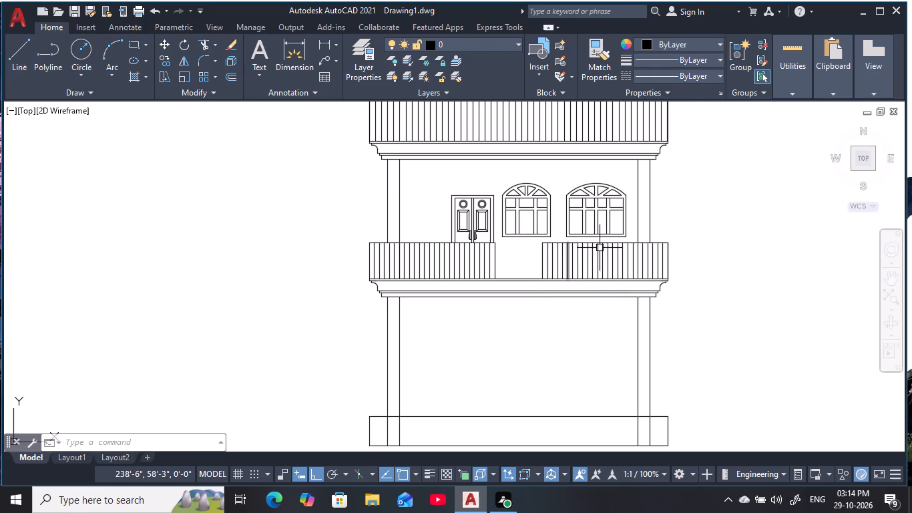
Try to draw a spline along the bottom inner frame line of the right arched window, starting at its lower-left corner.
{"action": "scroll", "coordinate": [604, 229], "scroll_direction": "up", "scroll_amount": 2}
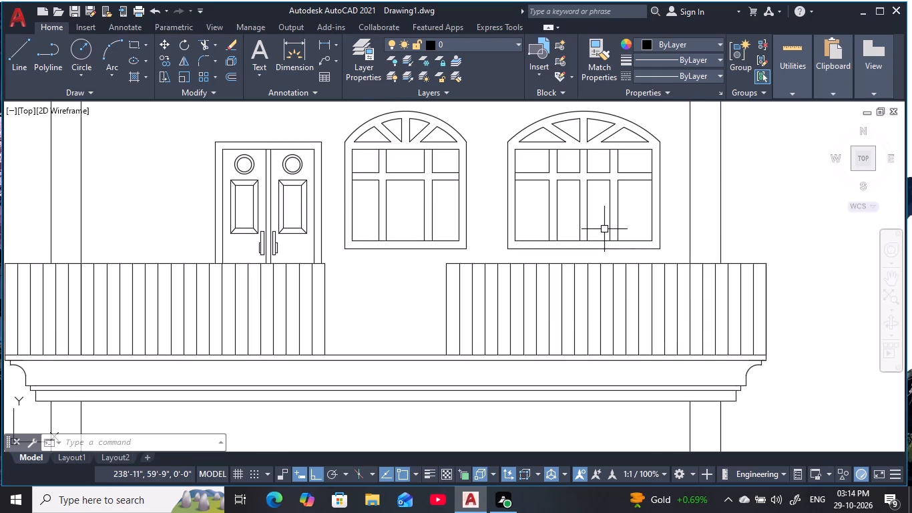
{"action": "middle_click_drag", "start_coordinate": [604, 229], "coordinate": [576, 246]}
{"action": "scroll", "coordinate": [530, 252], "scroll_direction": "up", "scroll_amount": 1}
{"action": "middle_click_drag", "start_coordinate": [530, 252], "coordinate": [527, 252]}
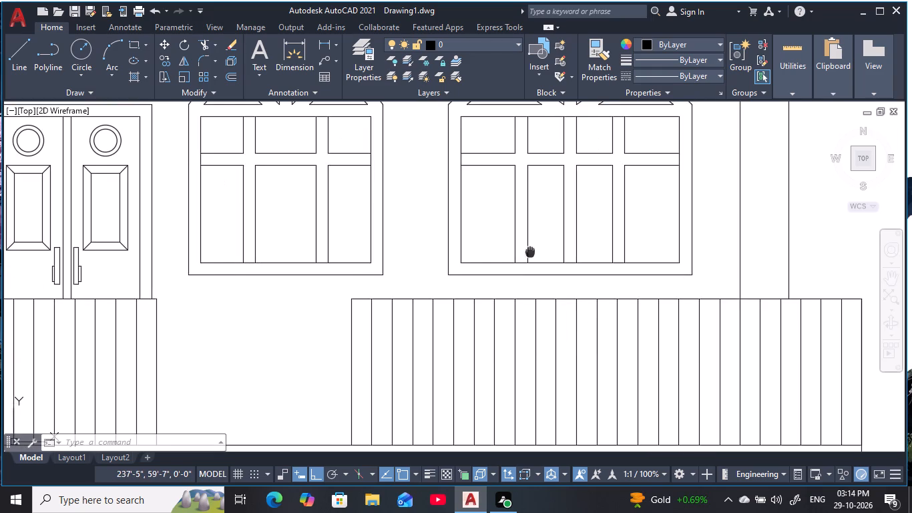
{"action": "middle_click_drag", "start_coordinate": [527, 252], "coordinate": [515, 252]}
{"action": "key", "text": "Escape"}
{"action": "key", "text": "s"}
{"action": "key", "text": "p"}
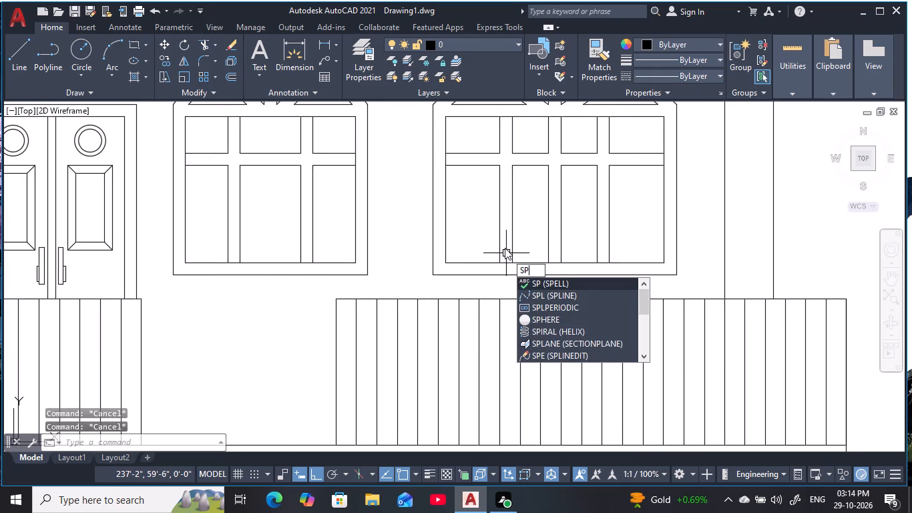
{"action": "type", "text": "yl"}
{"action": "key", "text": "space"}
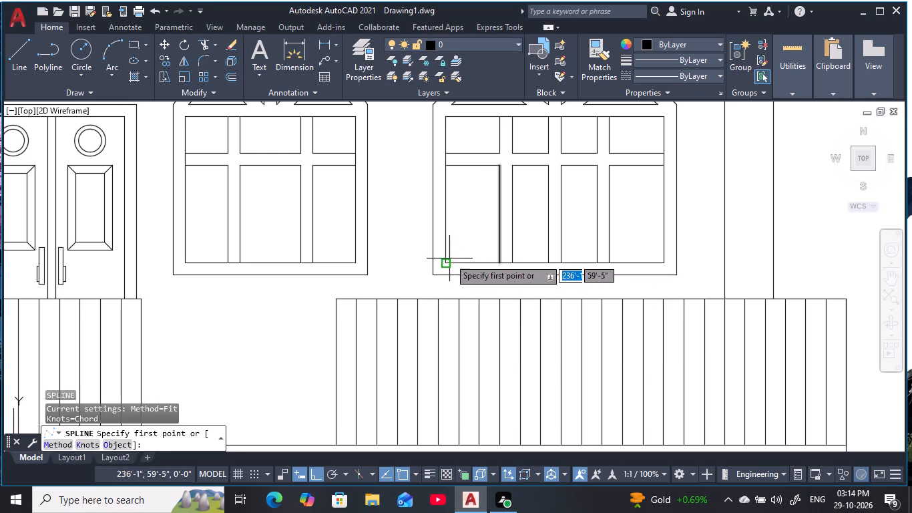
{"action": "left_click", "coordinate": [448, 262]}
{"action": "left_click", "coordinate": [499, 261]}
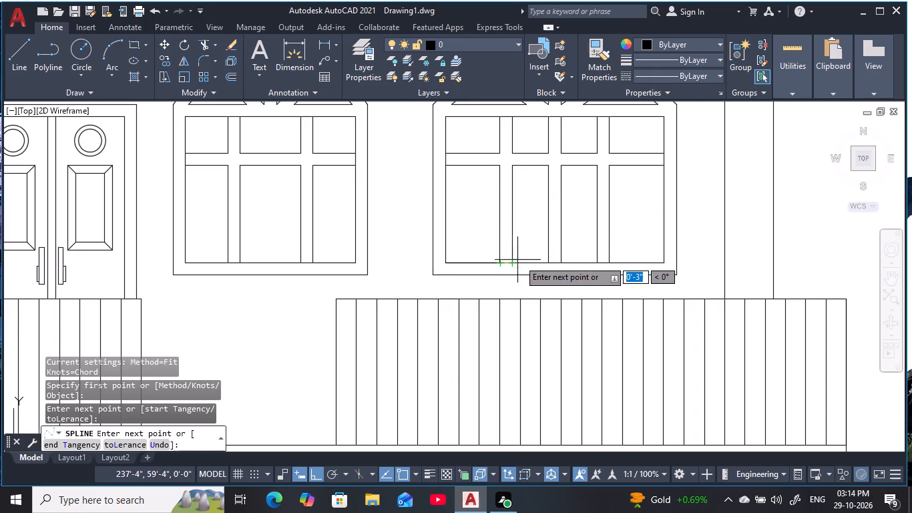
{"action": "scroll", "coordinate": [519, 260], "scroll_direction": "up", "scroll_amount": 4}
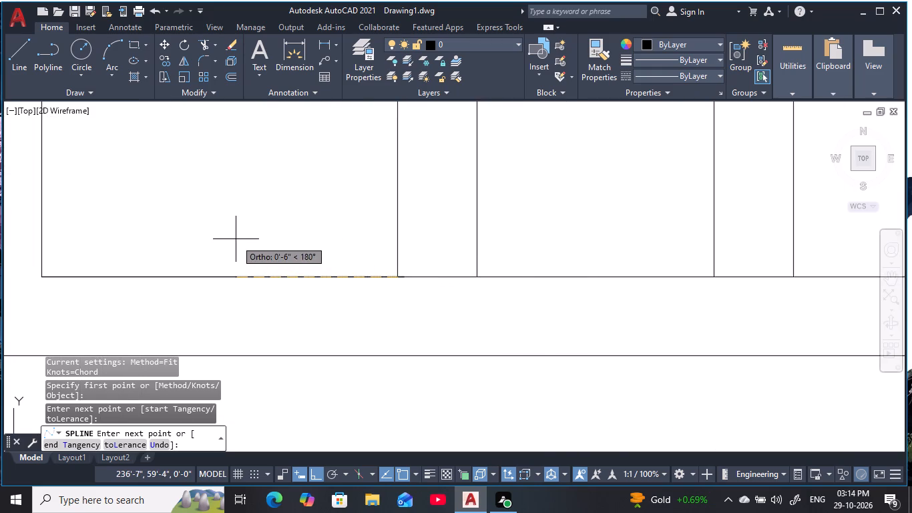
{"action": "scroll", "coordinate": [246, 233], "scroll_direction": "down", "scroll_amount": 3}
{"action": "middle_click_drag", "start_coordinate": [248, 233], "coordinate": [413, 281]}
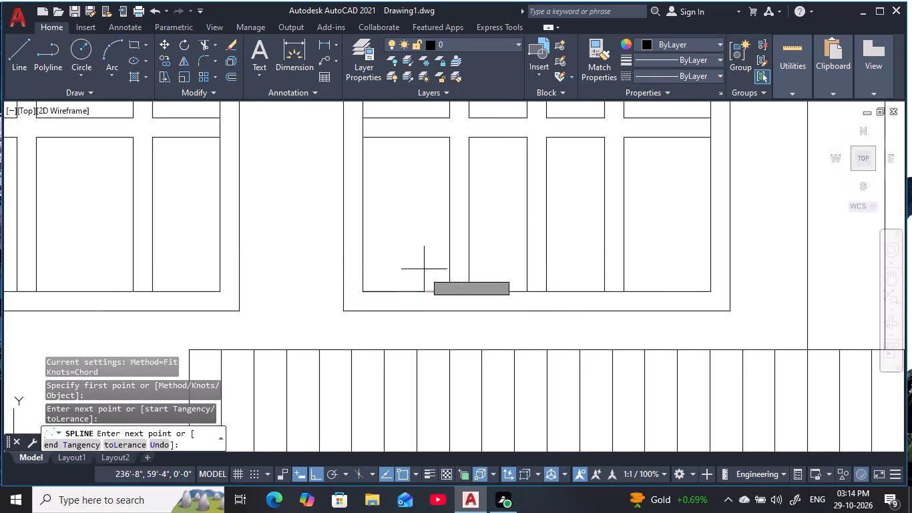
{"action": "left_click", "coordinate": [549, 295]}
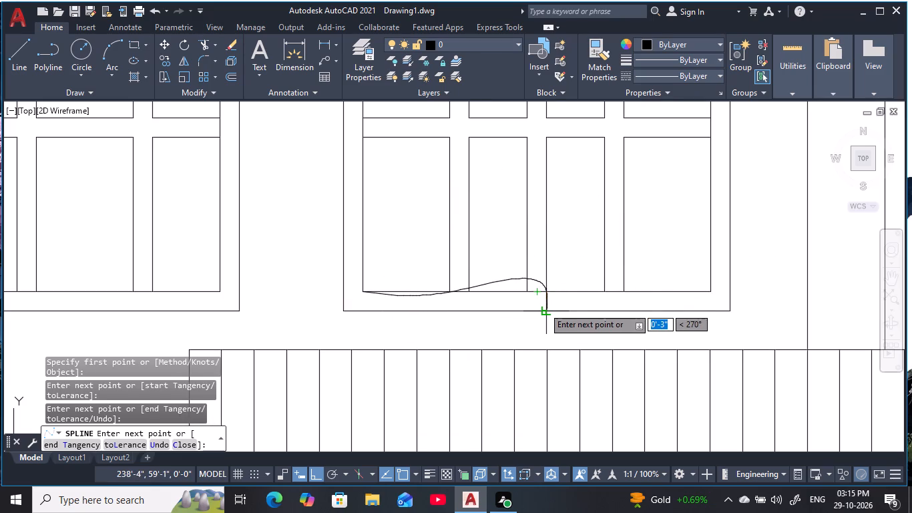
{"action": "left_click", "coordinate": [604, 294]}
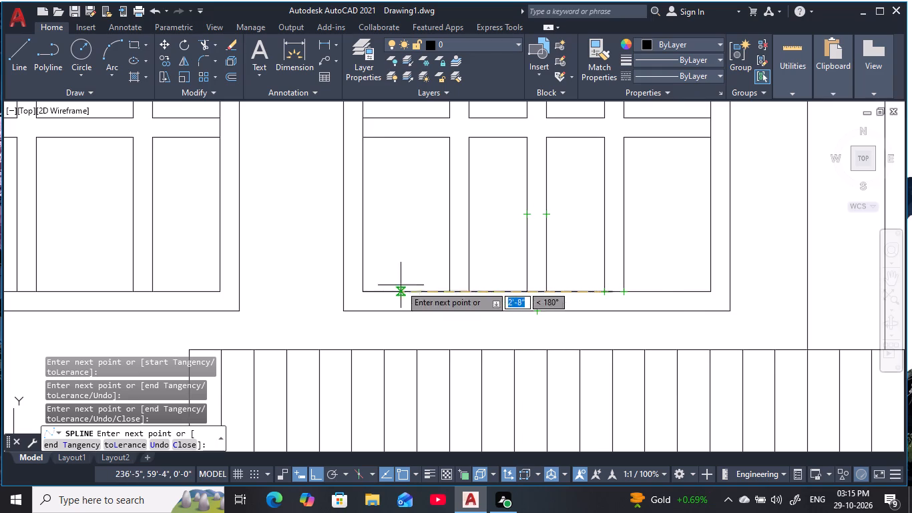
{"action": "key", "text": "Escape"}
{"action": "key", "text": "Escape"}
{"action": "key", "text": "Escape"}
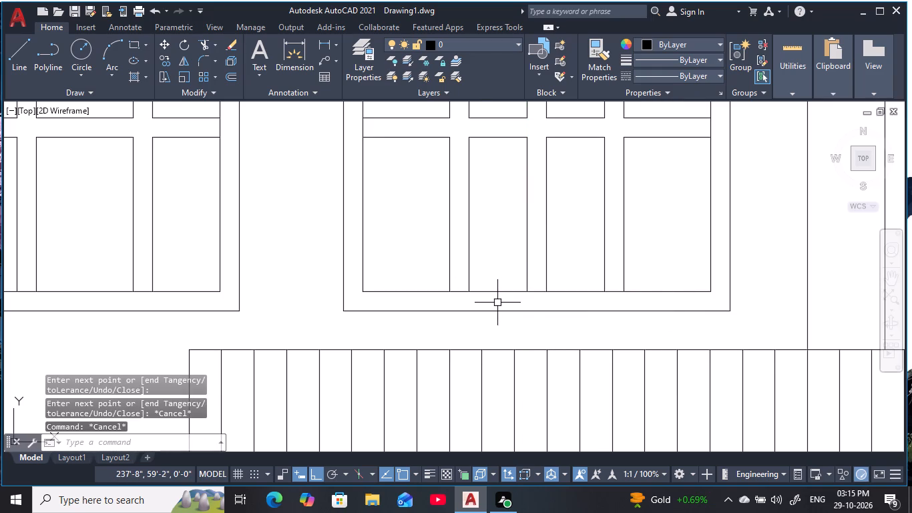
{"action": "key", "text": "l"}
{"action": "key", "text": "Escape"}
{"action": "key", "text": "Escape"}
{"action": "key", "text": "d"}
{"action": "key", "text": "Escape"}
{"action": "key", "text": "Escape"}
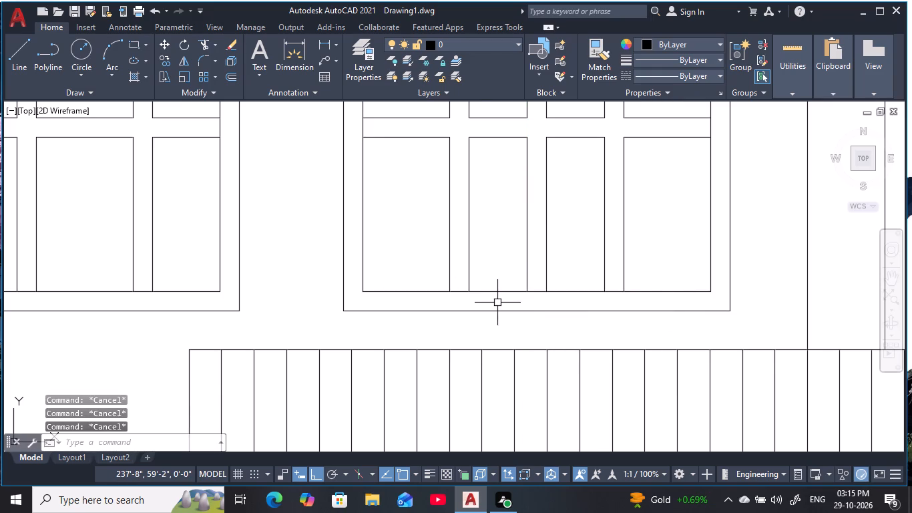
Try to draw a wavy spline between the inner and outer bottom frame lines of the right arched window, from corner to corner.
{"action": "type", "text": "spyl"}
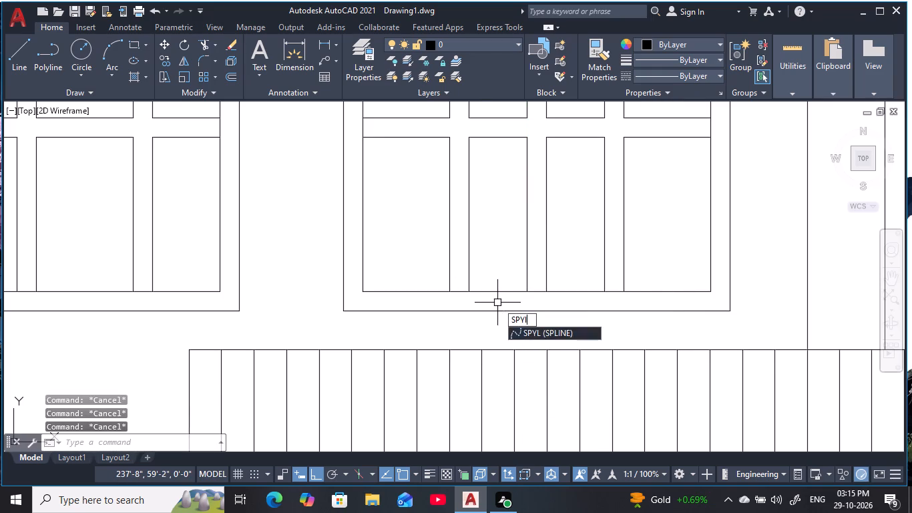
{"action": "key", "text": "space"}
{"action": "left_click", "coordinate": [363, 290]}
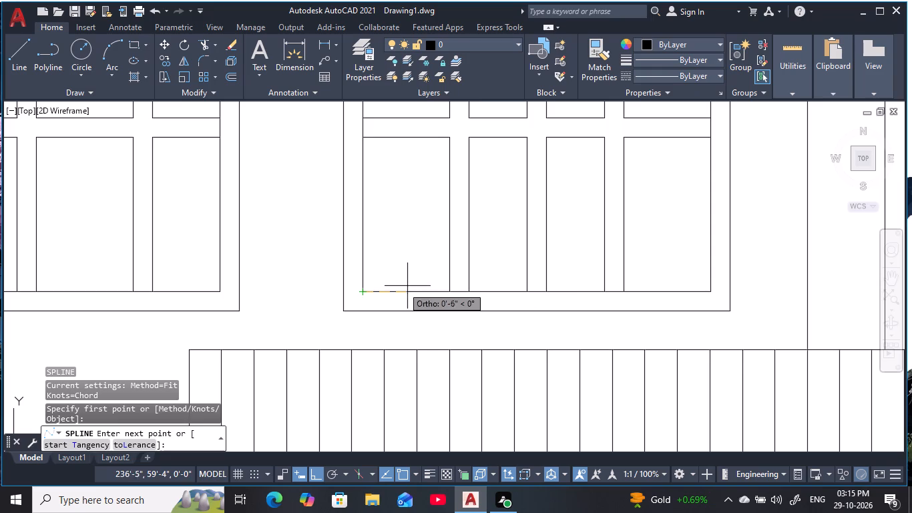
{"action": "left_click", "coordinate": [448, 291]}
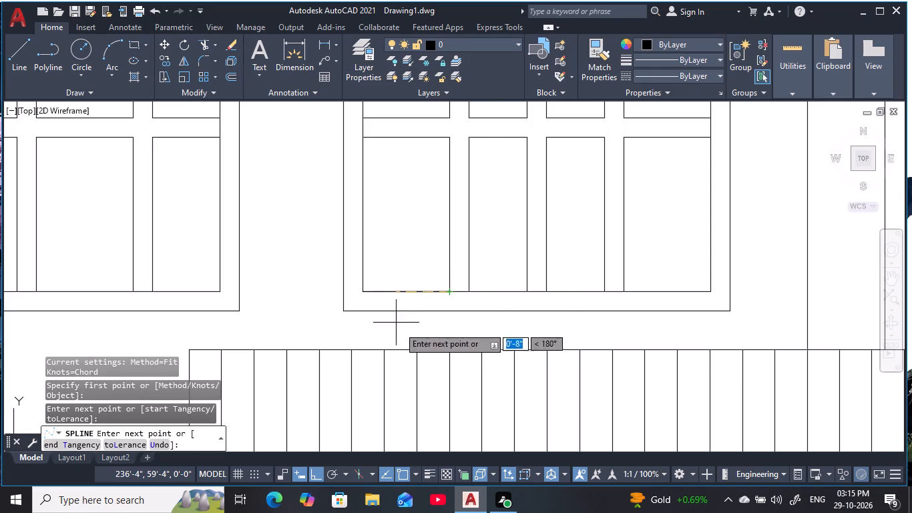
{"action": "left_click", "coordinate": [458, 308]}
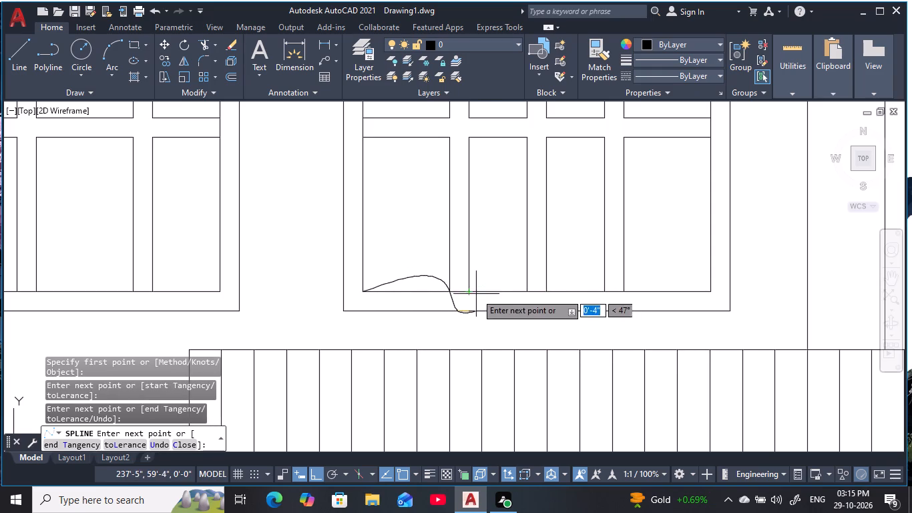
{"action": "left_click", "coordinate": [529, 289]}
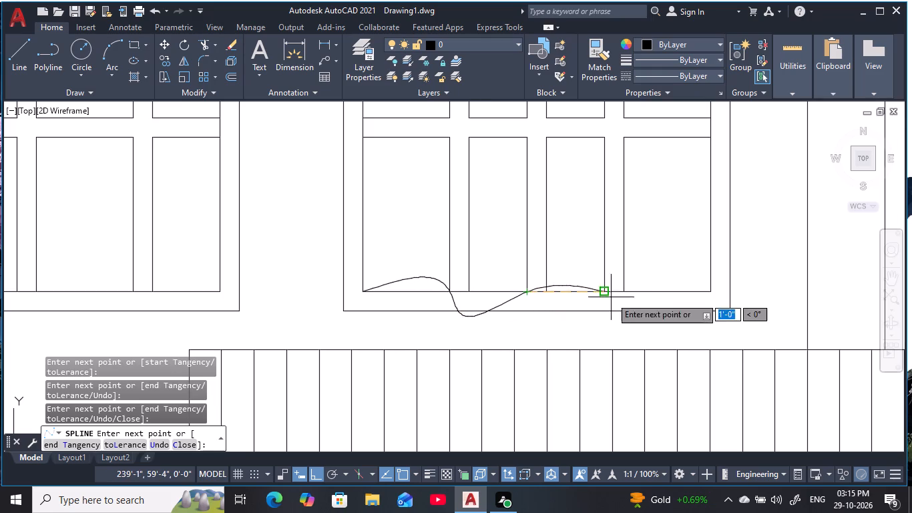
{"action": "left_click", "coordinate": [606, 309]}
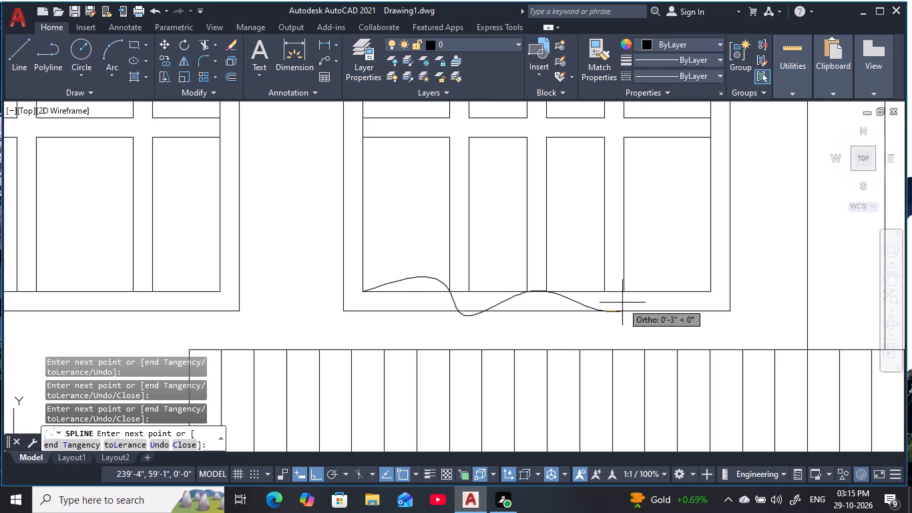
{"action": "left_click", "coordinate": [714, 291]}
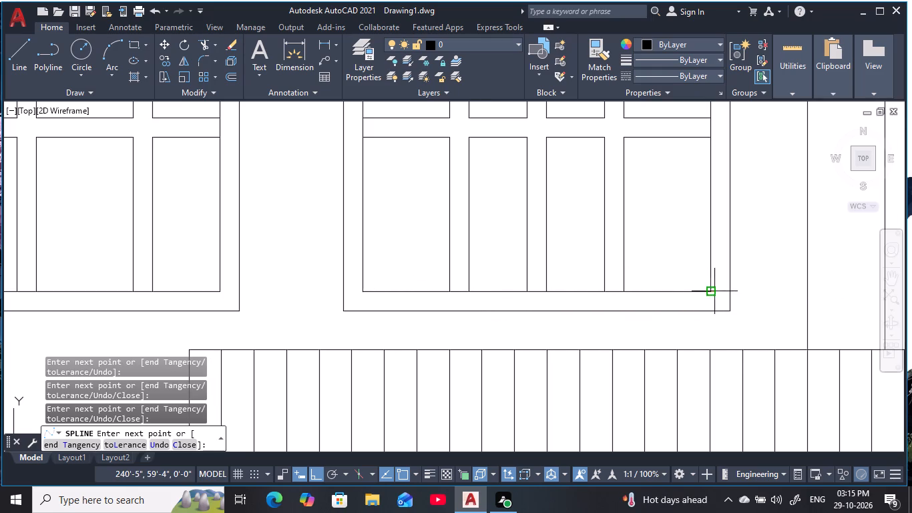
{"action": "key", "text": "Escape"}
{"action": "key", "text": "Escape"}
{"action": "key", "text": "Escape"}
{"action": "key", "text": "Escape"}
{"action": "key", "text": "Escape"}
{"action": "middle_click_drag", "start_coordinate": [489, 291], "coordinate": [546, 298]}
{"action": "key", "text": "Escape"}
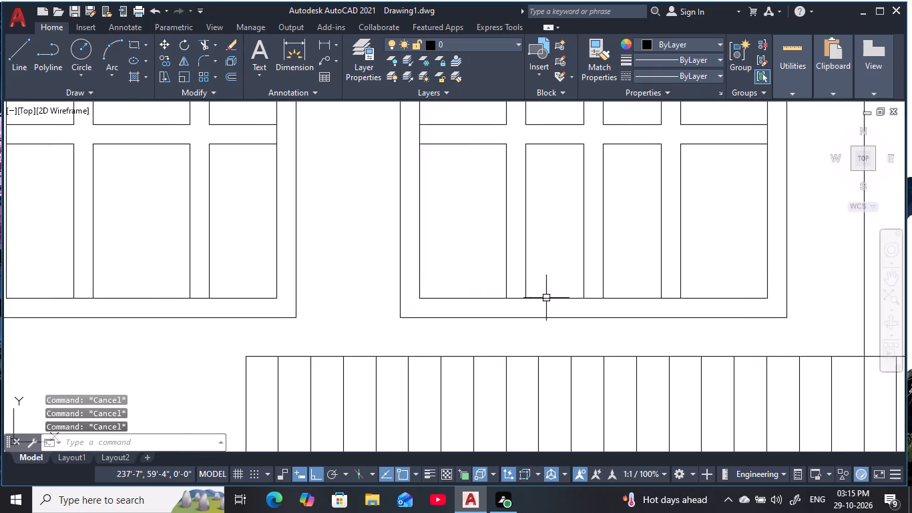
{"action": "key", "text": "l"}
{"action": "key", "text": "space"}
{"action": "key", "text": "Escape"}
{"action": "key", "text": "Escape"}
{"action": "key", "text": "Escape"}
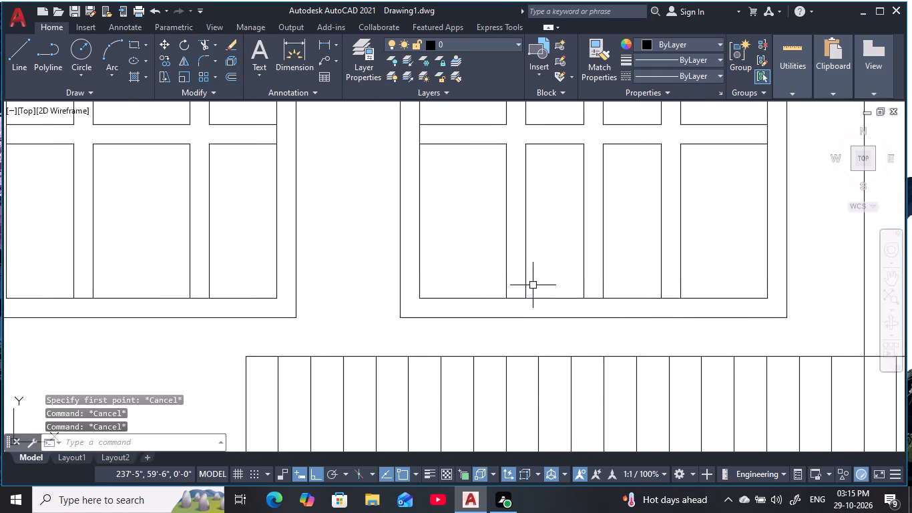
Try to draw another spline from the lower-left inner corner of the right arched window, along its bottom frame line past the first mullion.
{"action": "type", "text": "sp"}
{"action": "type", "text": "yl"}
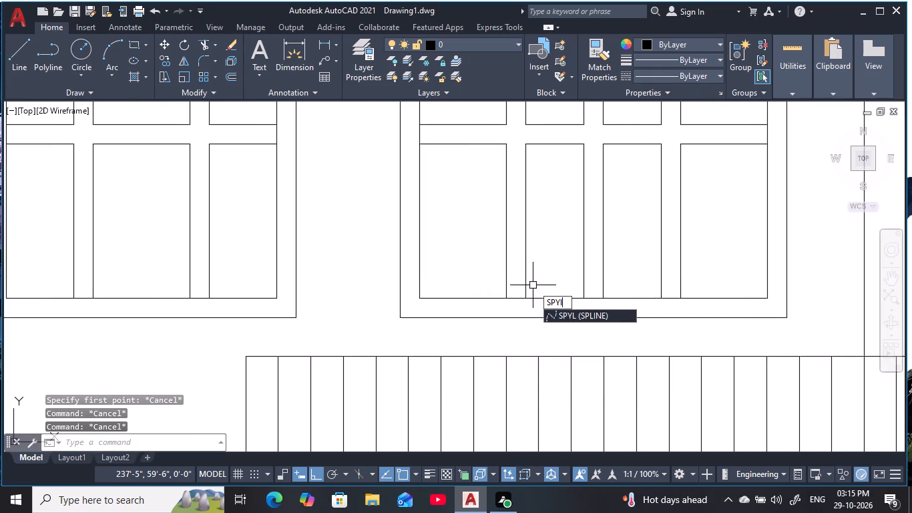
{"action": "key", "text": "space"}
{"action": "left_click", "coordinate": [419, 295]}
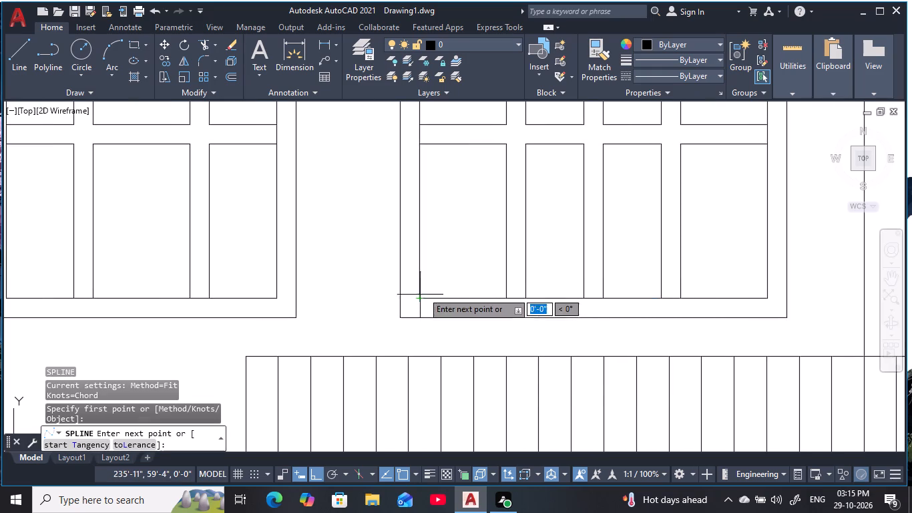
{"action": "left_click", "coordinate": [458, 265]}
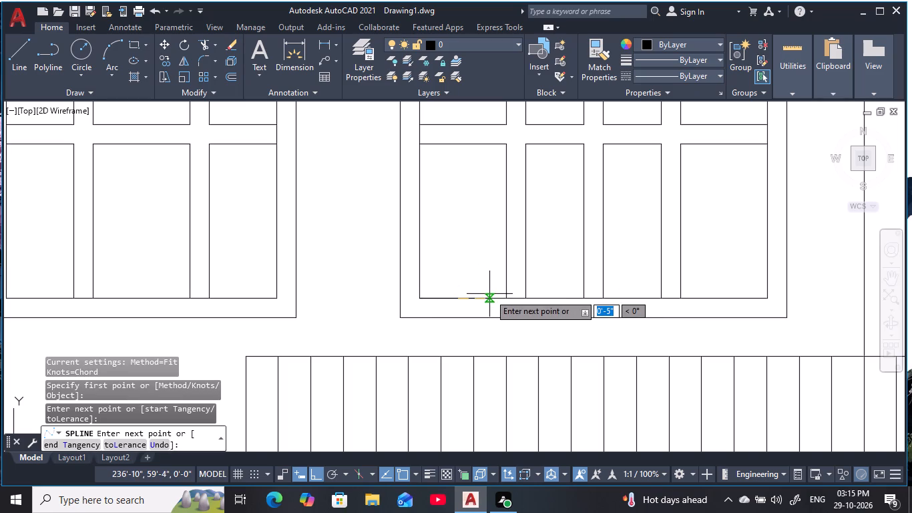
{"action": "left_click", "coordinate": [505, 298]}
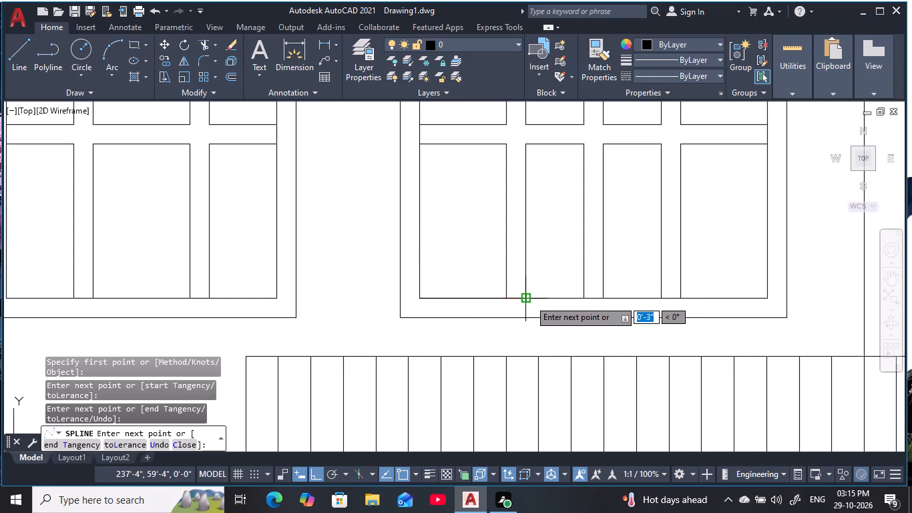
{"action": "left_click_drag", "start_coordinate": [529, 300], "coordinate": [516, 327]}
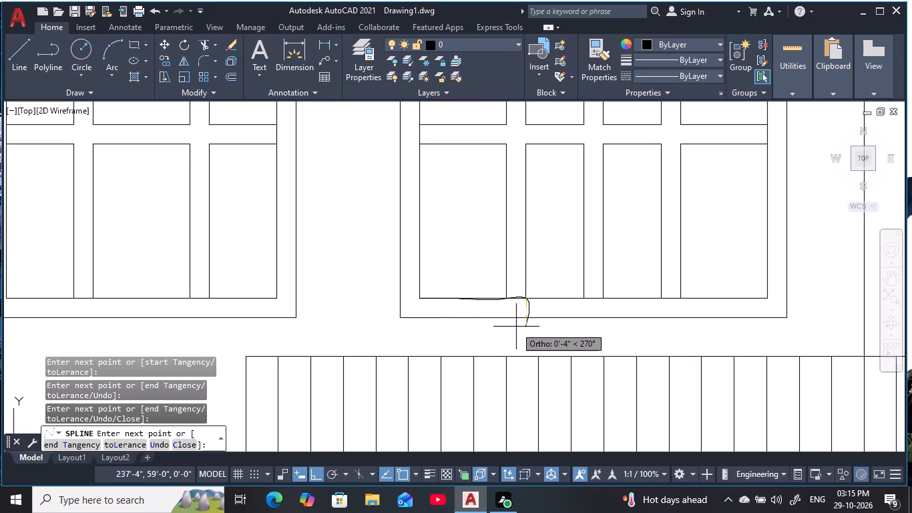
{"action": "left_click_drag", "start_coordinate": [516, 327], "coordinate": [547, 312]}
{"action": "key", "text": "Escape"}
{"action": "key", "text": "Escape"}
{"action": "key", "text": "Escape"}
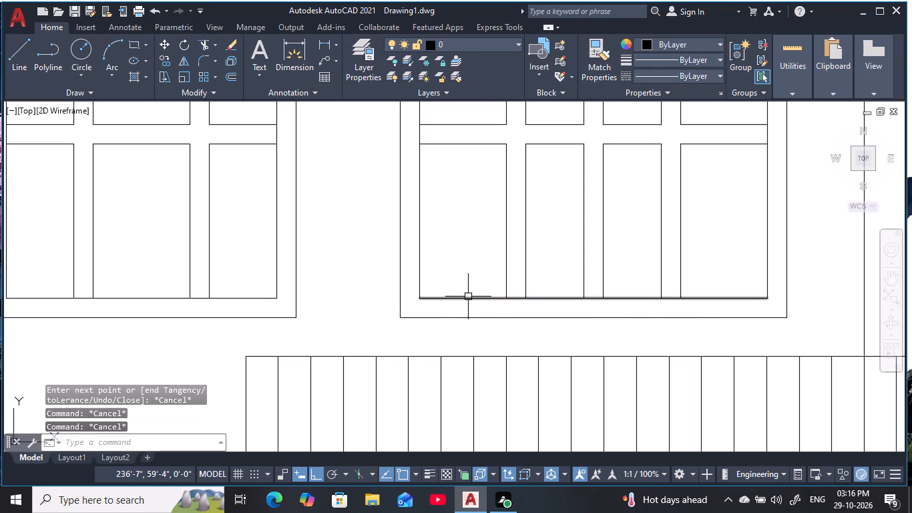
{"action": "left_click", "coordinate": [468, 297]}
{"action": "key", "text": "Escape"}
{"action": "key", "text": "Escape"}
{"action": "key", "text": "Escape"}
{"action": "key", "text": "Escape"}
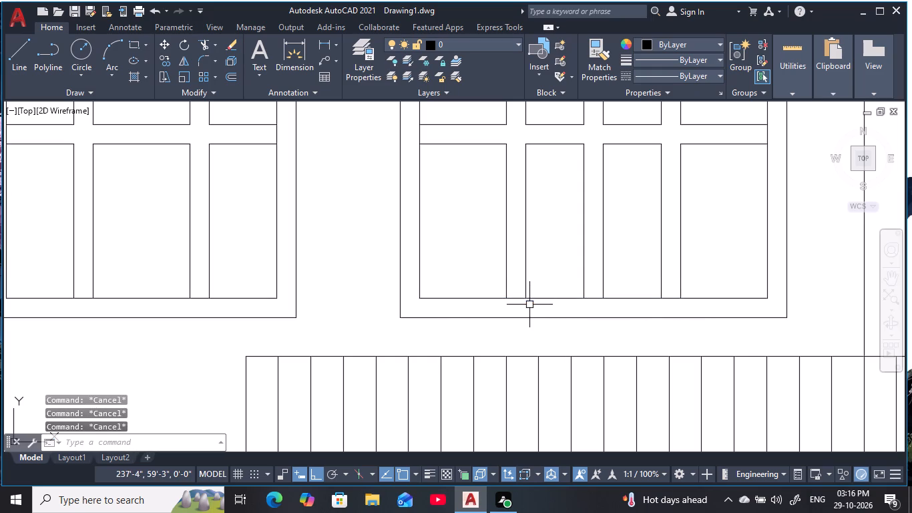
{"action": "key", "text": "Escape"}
Examine the building elevation, checking the roof parapet, upper-floor door and windows, the balcony railing gap and the columns below.
{"action": "scroll", "coordinate": [531, 303], "scroll_direction": "down", "scroll_amount": 3}
{"action": "middle_click_drag", "start_coordinate": [537, 302], "coordinate": [612, 290]}
{"action": "scroll", "coordinate": [684, 272], "scroll_direction": "down", "scroll_amount": 1}
{"action": "middle_click_drag", "start_coordinate": [684, 272], "coordinate": [590, 246]}
{"action": "scroll", "coordinate": [483, 262], "scroll_direction": "up", "scroll_amount": 1}
{"action": "middle_click_drag", "start_coordinate": [483, 262], "coordinate": [553, 281]}
{"action": "scroll", "coordinate": [551, 281], "scroll_direction": "up", "scroll_amount": 2}
{"action": "scroll", "coordinate": [459, 278], "scroll_direction": "down", "scroll_amount": 3}
{"action": "middle_click_drag", "start_coordinate": [468, 281], "coordinate": [527, 277]}
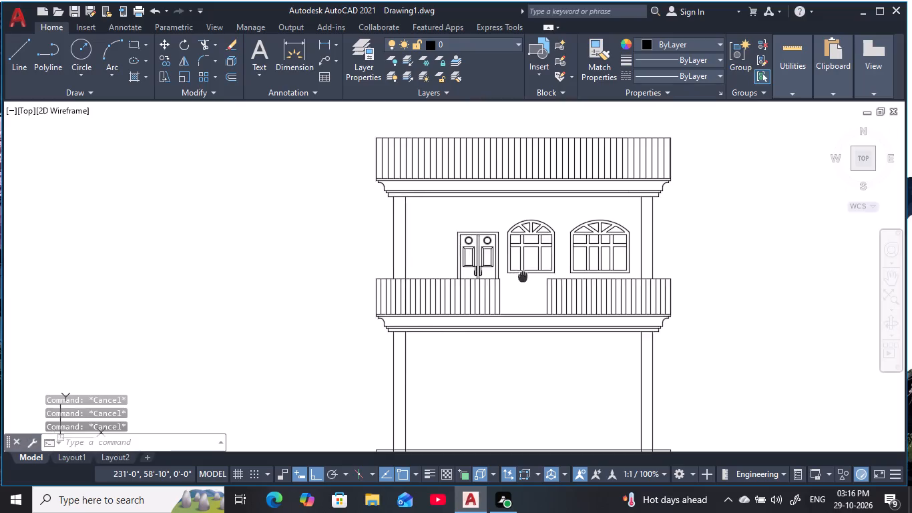
{"action": "middle_click_drag", "start_coordinate": [527, 277], "coordinate": [545, 278]}
{"action": "scroll", "coordinate": [547, 278], "scroll_direction": "up", "scroll_amount": 1}
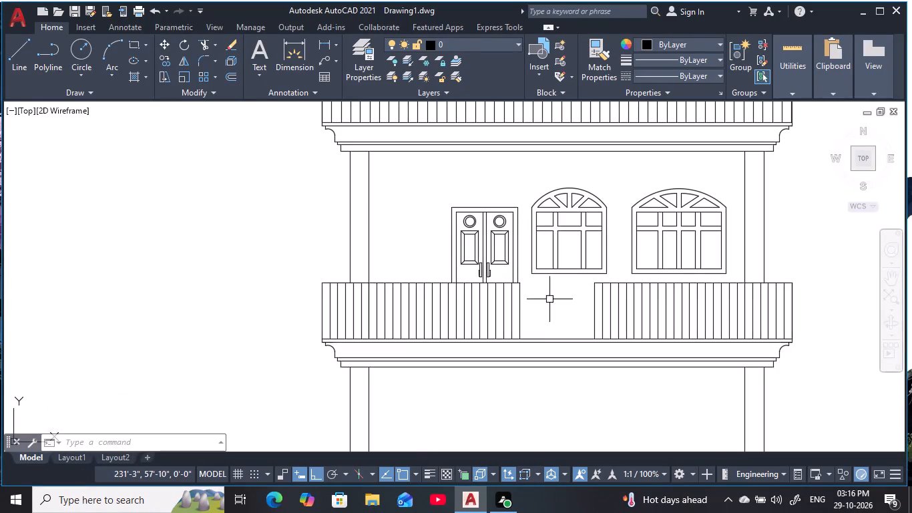
{"action": "middle_click", "coordinate": [554, 307]}
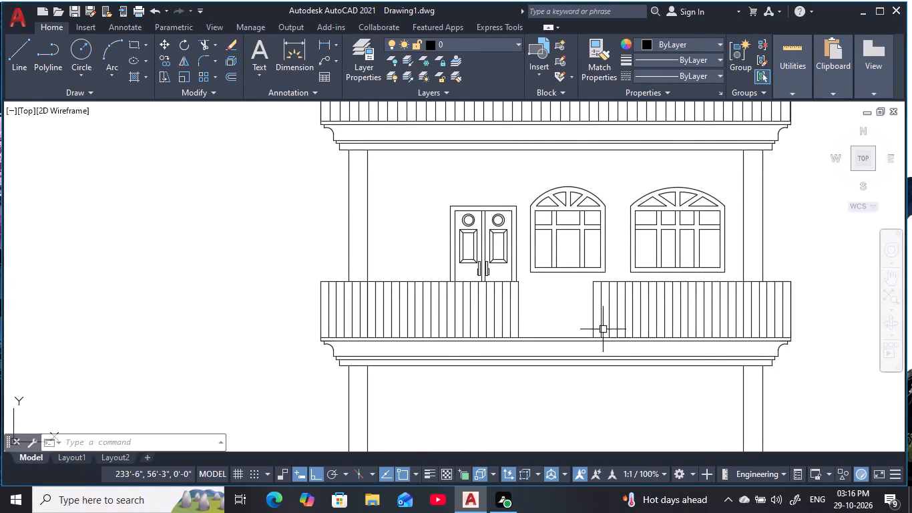
{"action": "scroll", "coordinate": [638, 339], "scroll_direction": "down", "scroll_amount": 1}
{"action": "middle_click_drag", "start_coordinate": [662, 338], "coordinate": [640, 301]}
{"action": "key", "text": "Escape"}
{"action": "key", "text": "Escape"}
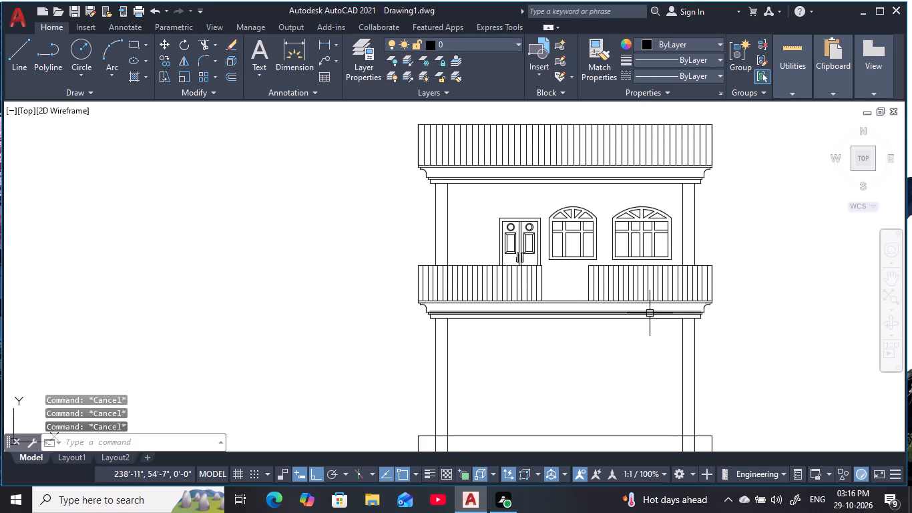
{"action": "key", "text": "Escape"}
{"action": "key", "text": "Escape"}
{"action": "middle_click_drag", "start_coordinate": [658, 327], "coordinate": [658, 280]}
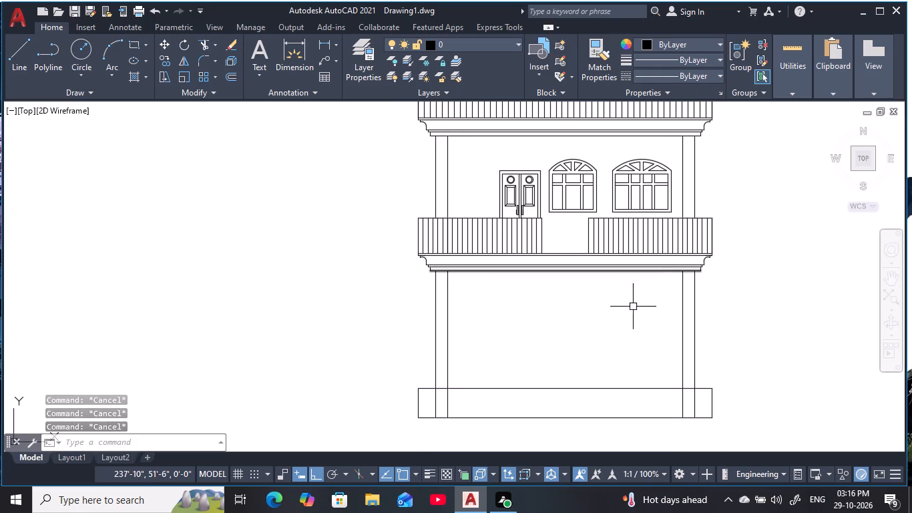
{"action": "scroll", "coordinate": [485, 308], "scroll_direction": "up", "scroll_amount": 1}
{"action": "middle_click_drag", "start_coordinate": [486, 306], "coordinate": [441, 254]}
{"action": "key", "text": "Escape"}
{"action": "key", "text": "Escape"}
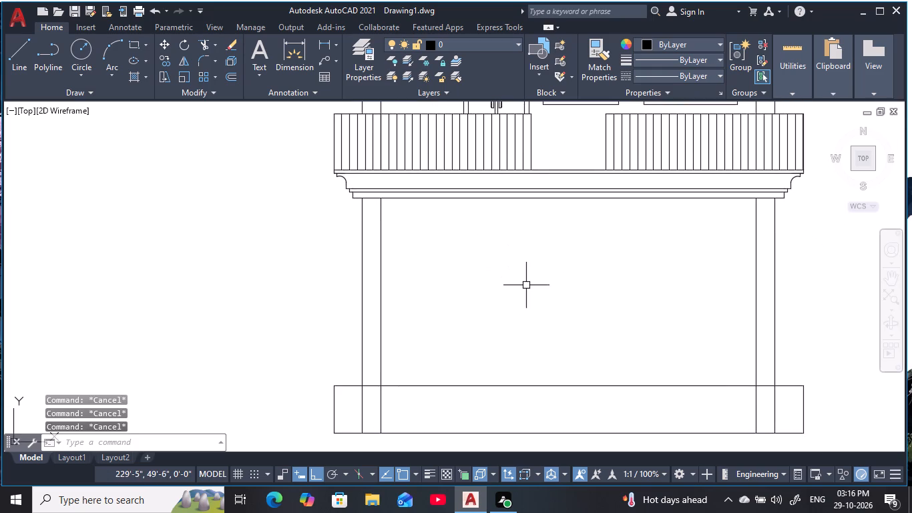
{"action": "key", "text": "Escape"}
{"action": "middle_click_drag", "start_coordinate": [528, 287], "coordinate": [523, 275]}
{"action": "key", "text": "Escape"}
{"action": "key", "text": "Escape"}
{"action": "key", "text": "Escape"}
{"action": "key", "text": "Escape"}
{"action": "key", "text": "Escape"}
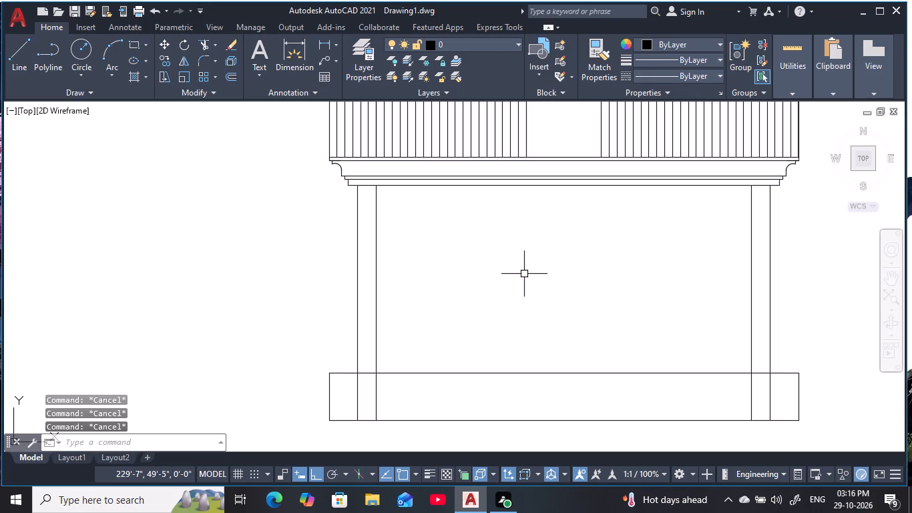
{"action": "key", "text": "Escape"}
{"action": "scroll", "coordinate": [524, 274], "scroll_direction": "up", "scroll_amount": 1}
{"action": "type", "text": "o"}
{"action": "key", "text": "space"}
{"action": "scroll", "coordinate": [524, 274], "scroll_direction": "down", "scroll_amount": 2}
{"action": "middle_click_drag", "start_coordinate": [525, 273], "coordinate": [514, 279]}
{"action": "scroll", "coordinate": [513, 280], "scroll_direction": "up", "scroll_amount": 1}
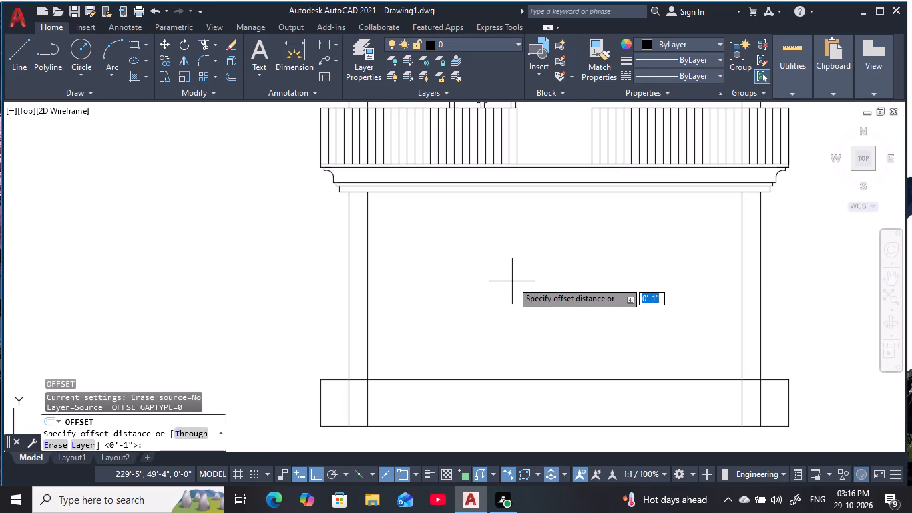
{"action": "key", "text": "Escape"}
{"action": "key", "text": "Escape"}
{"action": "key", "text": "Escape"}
Offset the top line of the building's base 7' upward, across the ground floor between the columns.
{"action": "type", "text": "o"}
{"action": "key", "text": "space"}
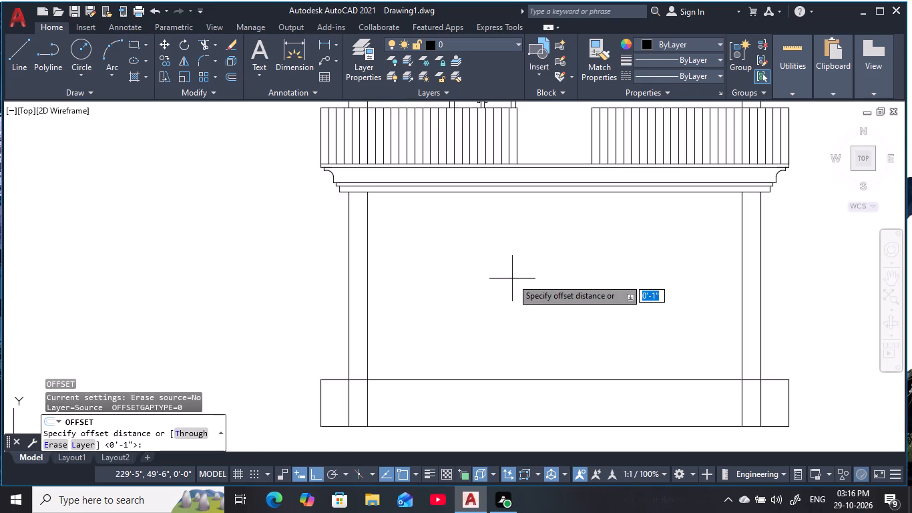
{"action": "key", "text": "7"}
{"action": "type", "text": "'"}
{"action": "key", "text": "space"}
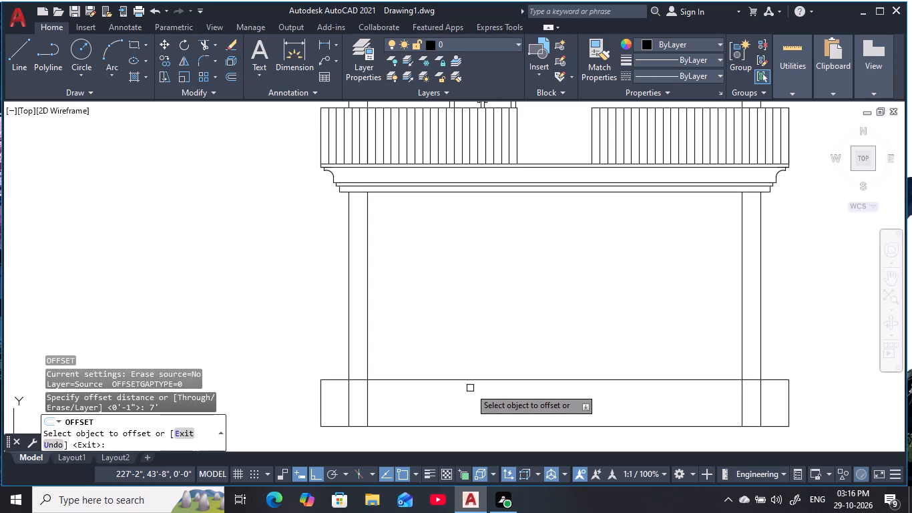
{"action": "left_click", "coordinate": [472, 385]}
{"action": "left_click", "coordinate": [471, 383]}
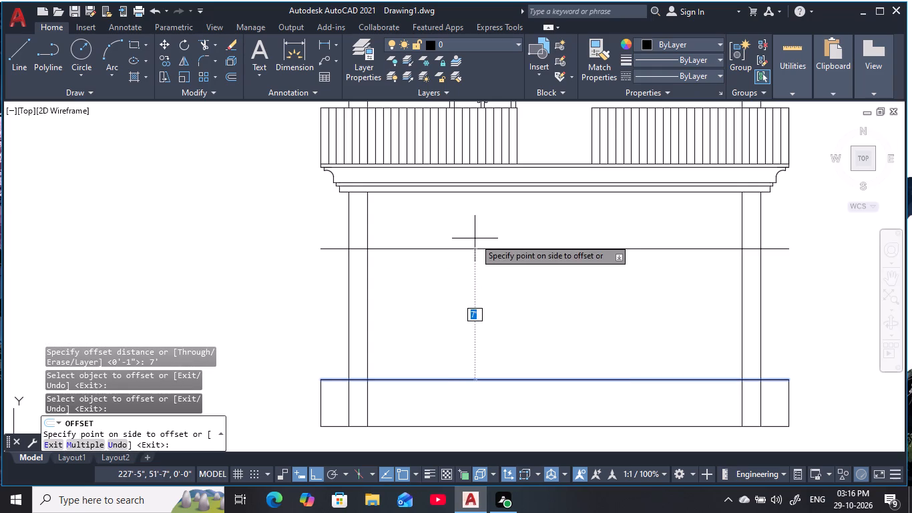
{"action": "left_click", "coordinate": [475, 238]}
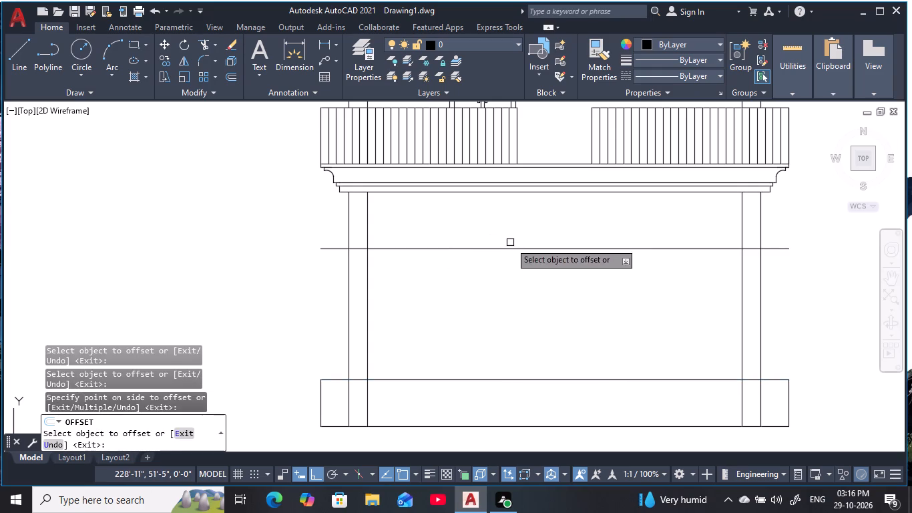
{"action": "key", "text": "Escape"}
{"action": "key", "text": "Escape"}
{"action": "key", "text": "Escape"}
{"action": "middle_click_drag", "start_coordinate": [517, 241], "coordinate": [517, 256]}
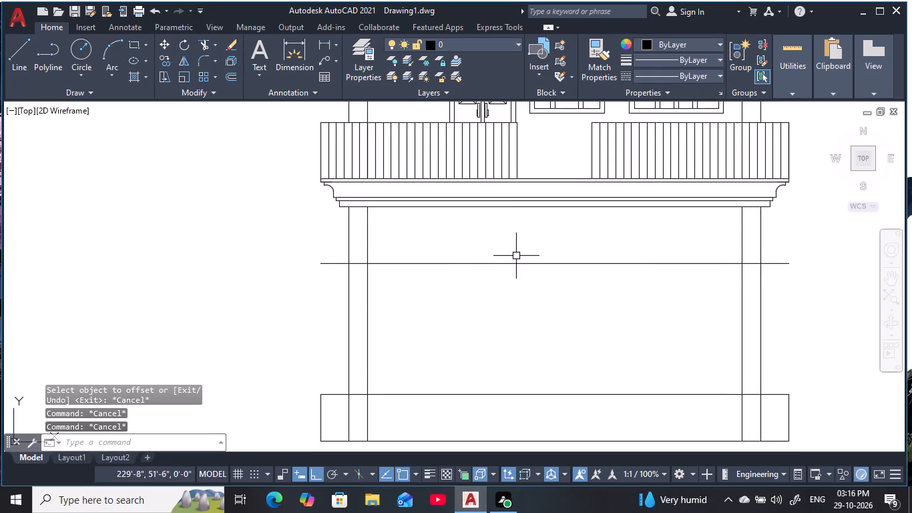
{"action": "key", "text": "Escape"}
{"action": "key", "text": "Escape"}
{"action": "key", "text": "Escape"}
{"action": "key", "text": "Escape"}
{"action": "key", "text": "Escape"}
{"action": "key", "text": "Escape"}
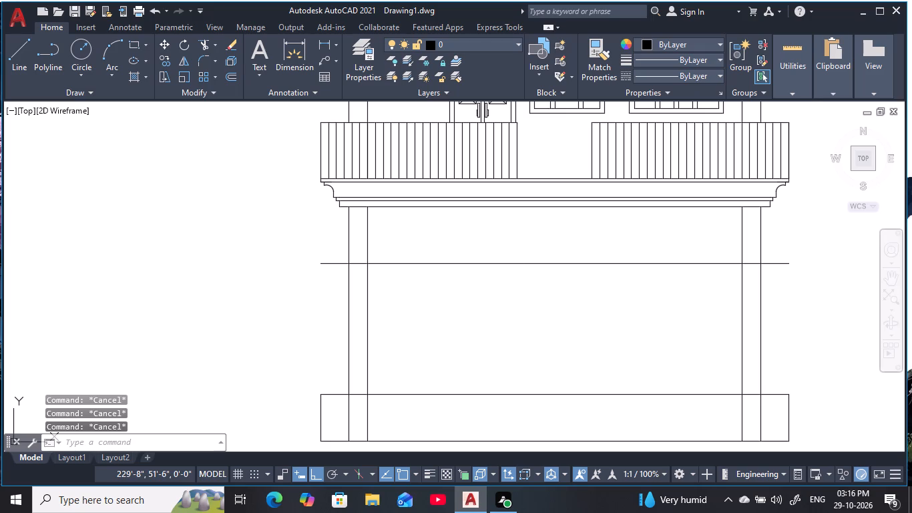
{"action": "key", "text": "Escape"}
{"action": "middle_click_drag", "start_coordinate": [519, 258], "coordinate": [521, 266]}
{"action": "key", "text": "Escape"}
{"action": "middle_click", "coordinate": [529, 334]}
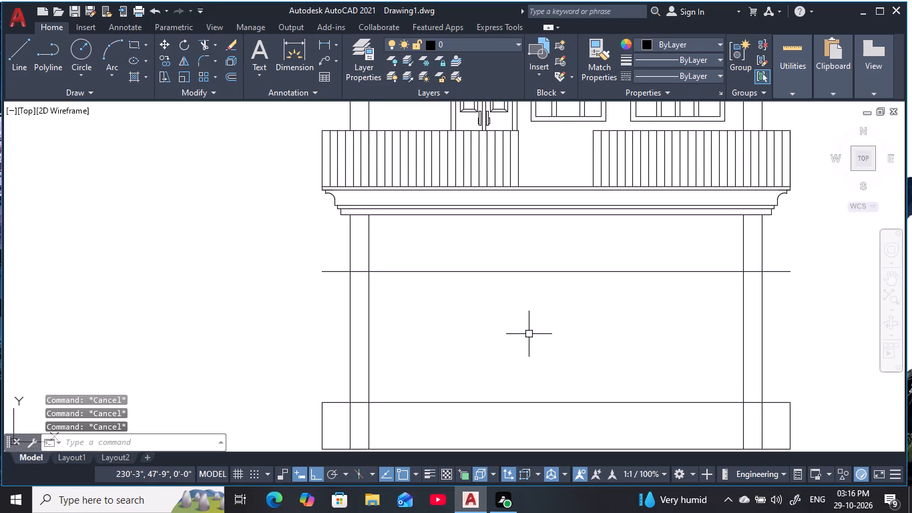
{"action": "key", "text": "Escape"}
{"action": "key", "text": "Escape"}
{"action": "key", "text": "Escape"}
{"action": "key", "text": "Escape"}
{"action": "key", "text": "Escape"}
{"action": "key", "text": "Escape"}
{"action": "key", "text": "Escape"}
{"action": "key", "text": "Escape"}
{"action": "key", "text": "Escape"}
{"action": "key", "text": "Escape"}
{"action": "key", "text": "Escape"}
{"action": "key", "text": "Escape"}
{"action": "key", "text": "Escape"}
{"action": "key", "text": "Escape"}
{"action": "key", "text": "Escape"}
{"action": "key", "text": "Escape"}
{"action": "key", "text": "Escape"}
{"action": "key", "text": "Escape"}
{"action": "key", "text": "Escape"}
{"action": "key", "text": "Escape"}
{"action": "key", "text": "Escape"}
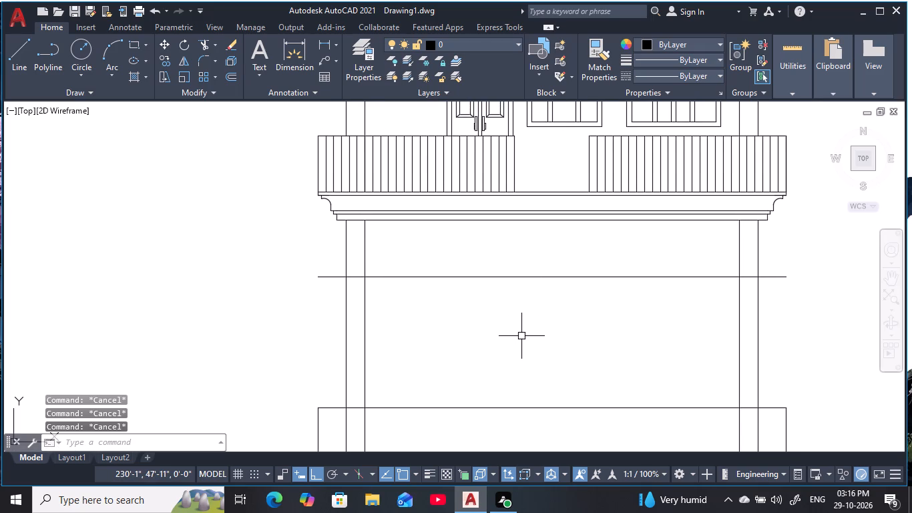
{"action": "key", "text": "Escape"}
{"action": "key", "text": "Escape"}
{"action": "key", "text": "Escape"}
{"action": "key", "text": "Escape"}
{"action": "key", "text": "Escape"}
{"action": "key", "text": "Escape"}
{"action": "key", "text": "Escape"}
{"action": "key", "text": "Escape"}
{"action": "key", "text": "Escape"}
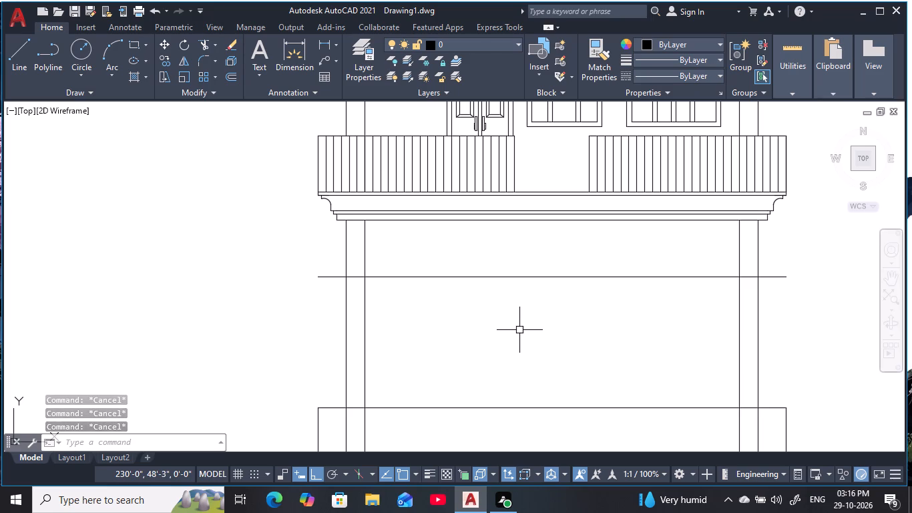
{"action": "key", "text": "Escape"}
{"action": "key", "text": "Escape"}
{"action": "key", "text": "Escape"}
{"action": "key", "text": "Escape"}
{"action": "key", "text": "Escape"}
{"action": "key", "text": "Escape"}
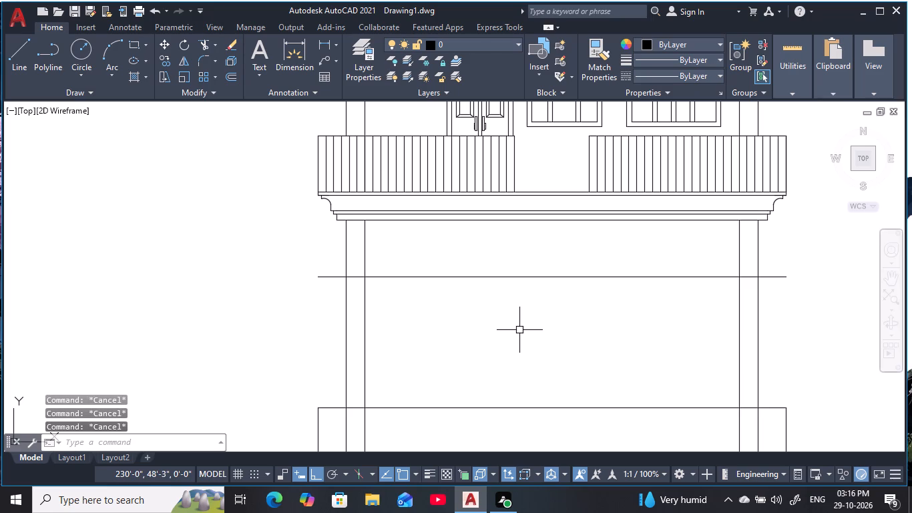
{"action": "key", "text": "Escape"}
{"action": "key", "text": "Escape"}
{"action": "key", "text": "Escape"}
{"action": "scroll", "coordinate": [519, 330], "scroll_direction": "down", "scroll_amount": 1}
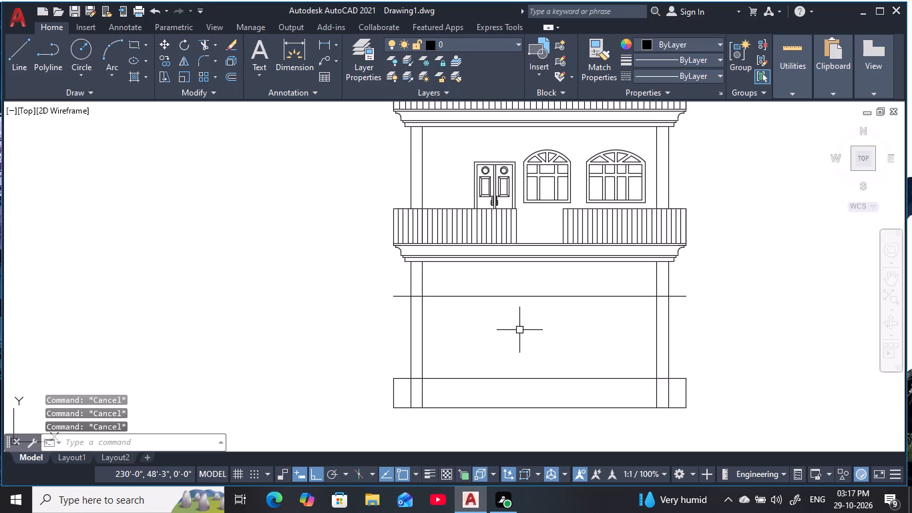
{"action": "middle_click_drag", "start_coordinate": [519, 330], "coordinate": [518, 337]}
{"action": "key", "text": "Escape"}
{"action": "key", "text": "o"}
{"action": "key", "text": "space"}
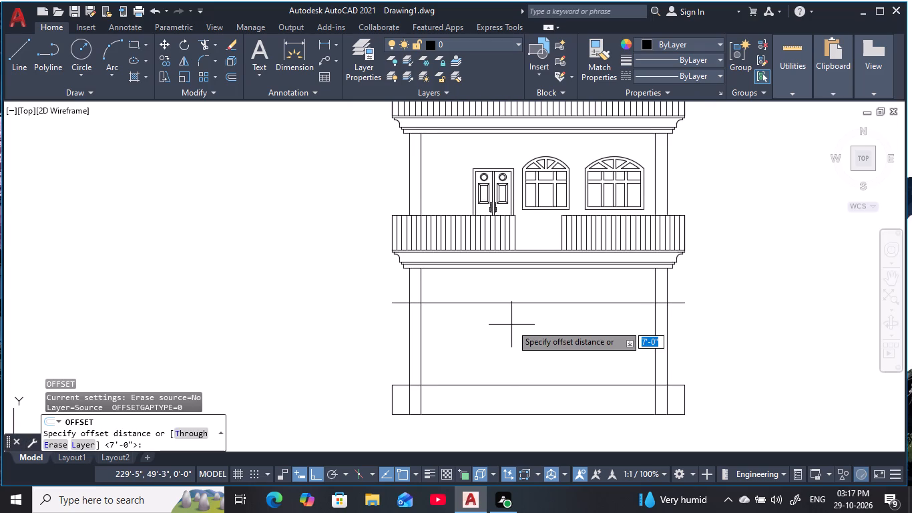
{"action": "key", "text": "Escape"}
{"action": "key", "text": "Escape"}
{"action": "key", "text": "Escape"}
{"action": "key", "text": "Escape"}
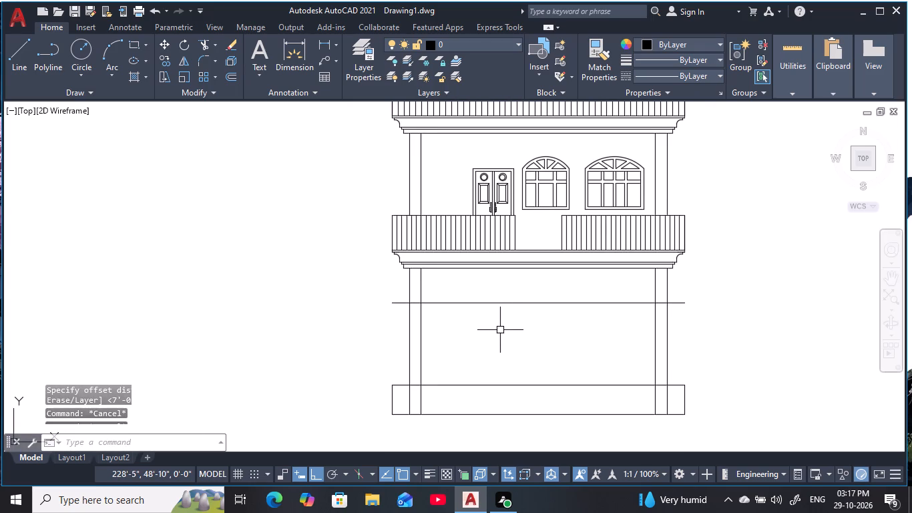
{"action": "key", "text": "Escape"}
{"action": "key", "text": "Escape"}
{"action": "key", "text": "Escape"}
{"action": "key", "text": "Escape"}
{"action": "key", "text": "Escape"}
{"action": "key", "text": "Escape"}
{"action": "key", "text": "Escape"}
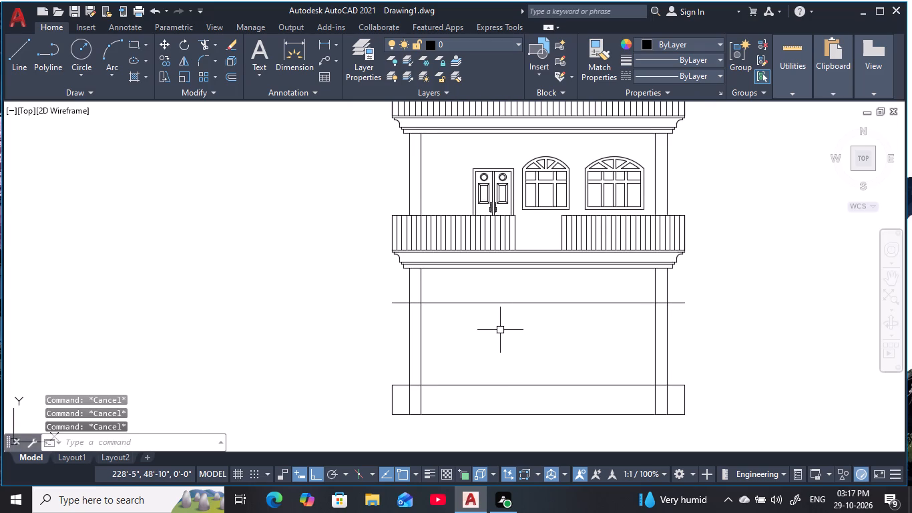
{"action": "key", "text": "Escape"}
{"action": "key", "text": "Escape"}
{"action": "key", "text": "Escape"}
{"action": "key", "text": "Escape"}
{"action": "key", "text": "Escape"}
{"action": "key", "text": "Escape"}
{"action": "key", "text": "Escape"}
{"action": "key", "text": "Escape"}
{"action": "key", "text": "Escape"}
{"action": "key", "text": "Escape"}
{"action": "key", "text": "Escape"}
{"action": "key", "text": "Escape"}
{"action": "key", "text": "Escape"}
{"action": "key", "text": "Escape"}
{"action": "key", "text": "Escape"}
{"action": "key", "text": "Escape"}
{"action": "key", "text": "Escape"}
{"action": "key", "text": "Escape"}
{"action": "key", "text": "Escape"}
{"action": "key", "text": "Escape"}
Offset the inner edge of the ground floor's left column 4' inward, toward the middle of the facade.
{"action": "type", "text": "o"}
{"action": "key", "text": "space"}
{"action": "type", "text": "4'"}
{"action": "key", "text": "space"}
{"action": "left_click", "coordinate": [420, 353]}
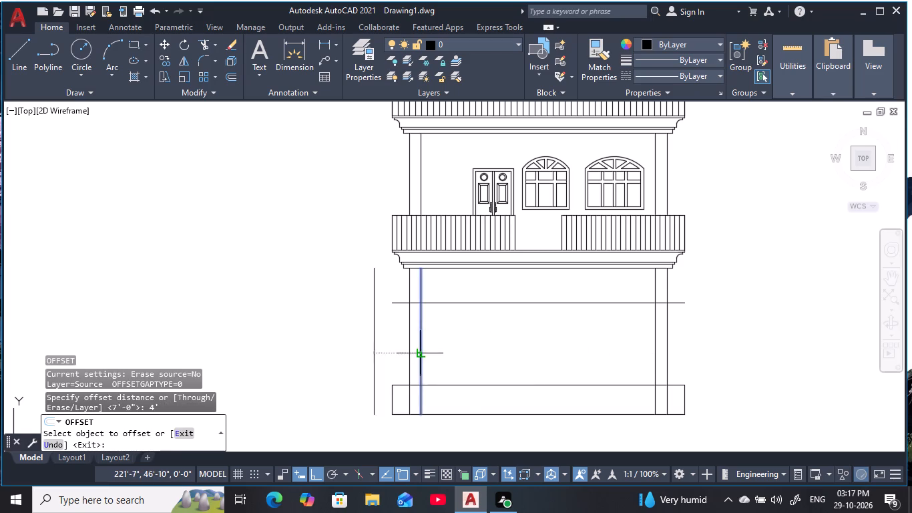
{"action": "left_click", "coordinate": [498, 371]}
{"action": "key", "text": "Escape"}
{"action": "key", "text": "Escape"}
{"action": "middle_click_drag", "start_coordinate": [509, 359], "coordinate": [496, 369]}
{"action": "key", "text": "Escape"}
{"action": "key", "text": "Escape"}
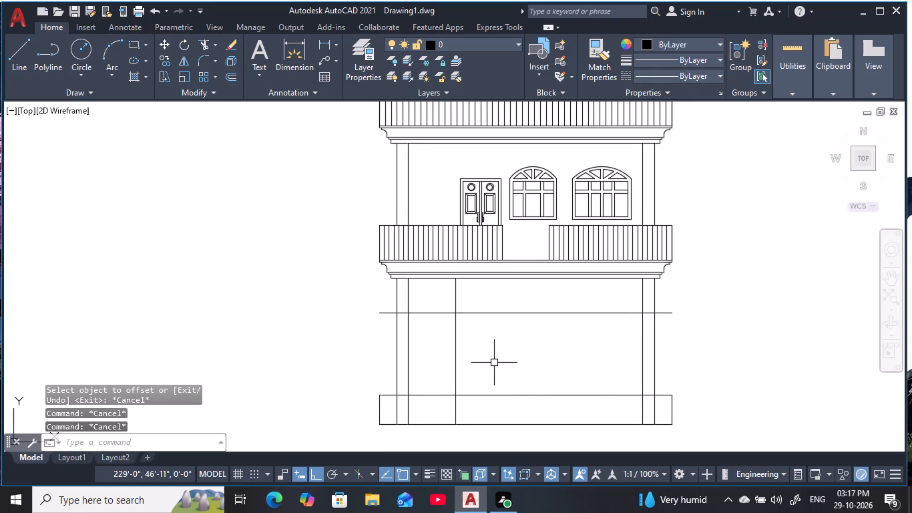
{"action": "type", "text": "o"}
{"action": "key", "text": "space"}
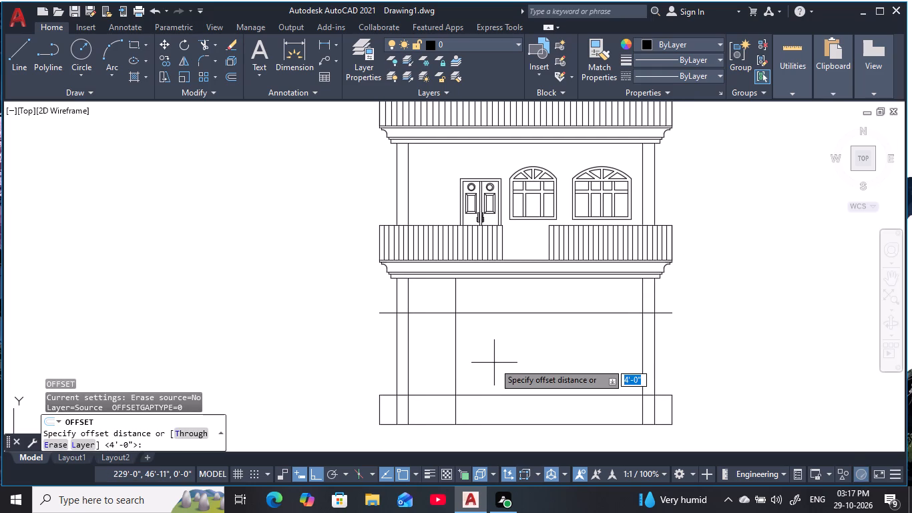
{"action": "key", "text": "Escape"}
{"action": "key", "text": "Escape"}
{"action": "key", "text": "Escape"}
Offset the vertical line 4' inside the left ground-floor column by 9" toward the middle of the facade.
{"action": "type", "text": "o"}
{"action": "key", "text": "space"}
{"action": "type", "text": "9"}
{"action": "key", "text": "space"}
{"action": "left_click", "coordinate": [459, 368]}
{"action": "left_click", "coordinate": [457, 369]}
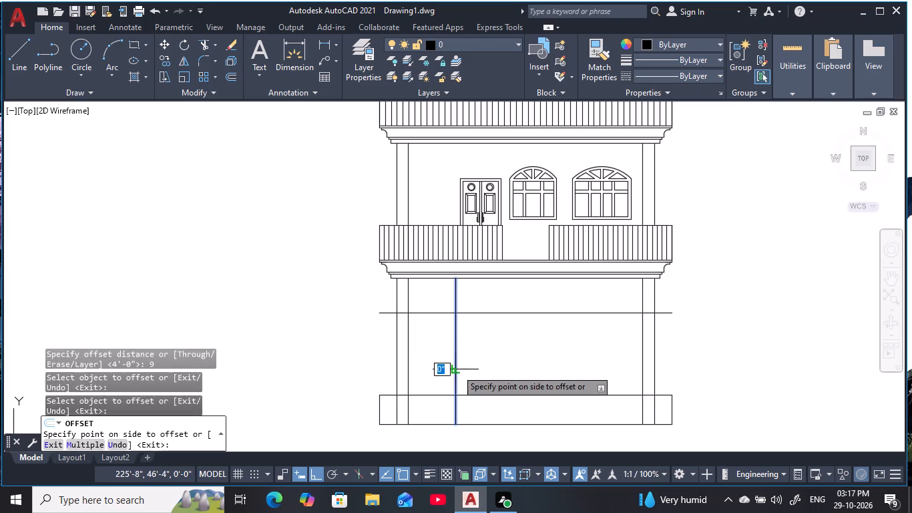
{"action": "left_click", "coordinate": [486, 367]}
{"action": "key", "text": "Escape"}
{"action": "key", "text": "Escape"}
{"action": "key", "text": "Escape"}
{"action": "key", "text": "Escape"}
{"action": "key", "text": "Escape"}
{"action": "key", "text": "Escape"}
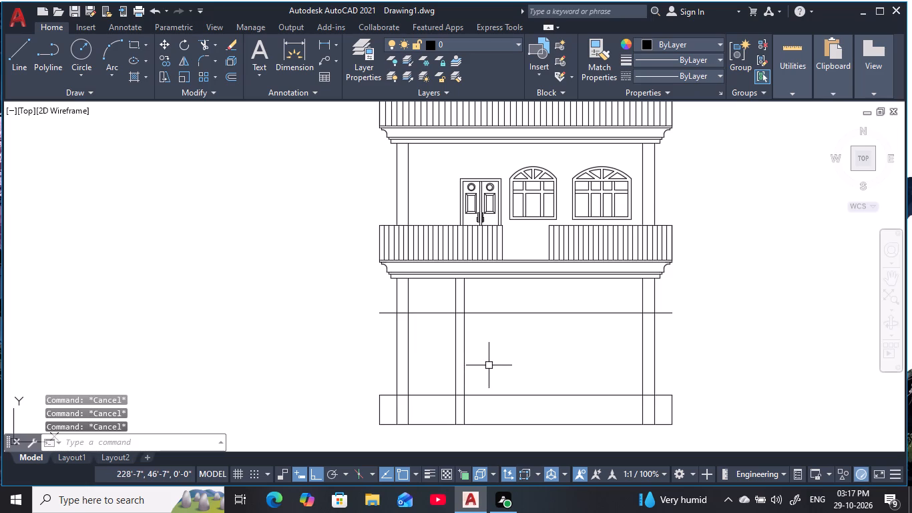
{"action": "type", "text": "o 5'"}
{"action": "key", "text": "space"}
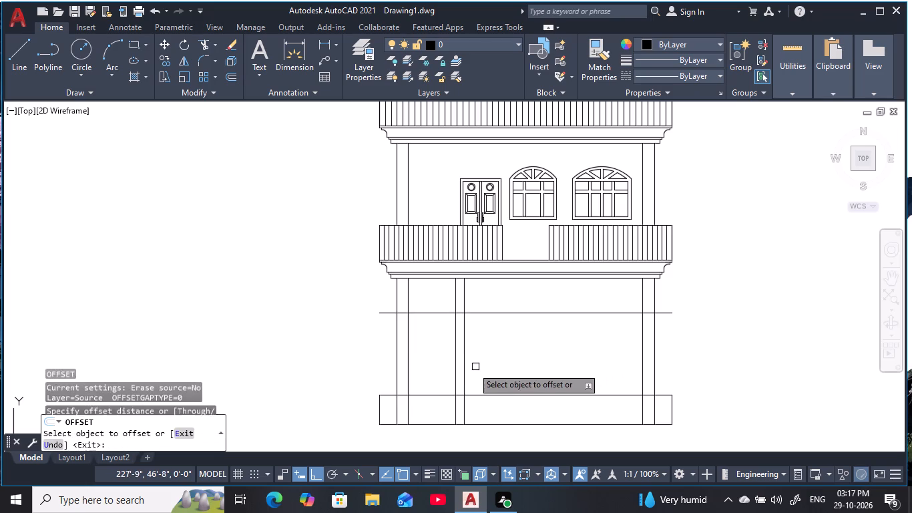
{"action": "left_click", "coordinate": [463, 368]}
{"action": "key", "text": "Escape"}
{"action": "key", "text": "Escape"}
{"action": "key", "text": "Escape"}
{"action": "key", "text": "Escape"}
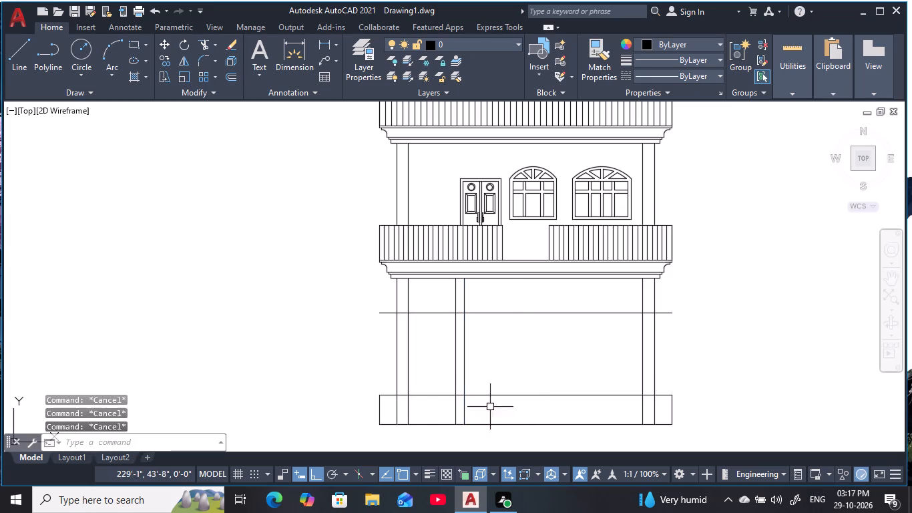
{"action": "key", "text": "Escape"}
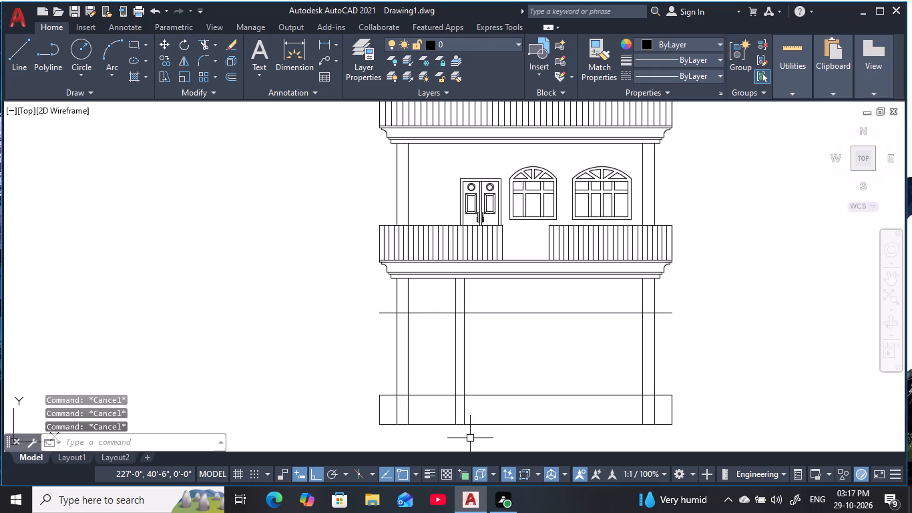
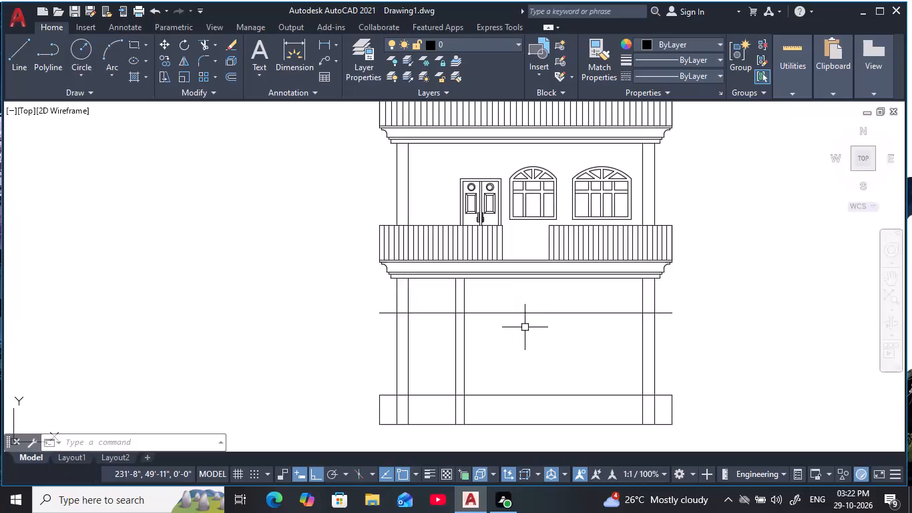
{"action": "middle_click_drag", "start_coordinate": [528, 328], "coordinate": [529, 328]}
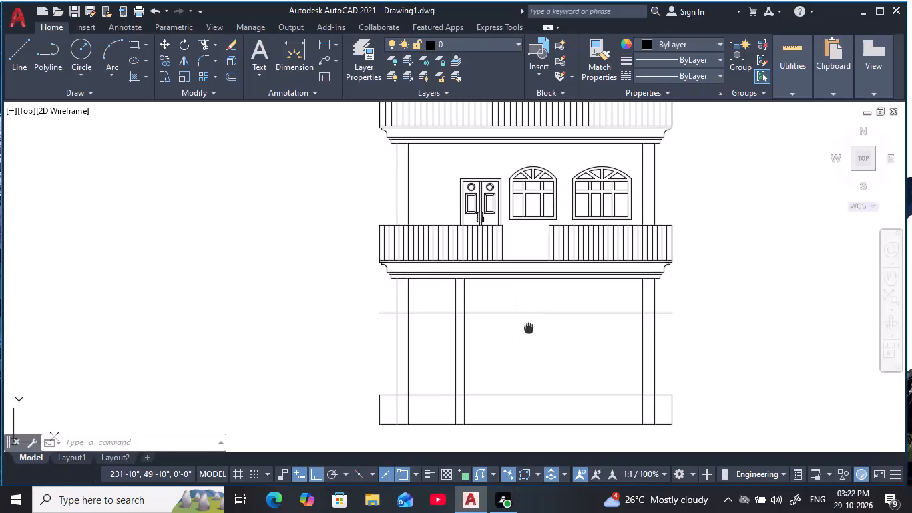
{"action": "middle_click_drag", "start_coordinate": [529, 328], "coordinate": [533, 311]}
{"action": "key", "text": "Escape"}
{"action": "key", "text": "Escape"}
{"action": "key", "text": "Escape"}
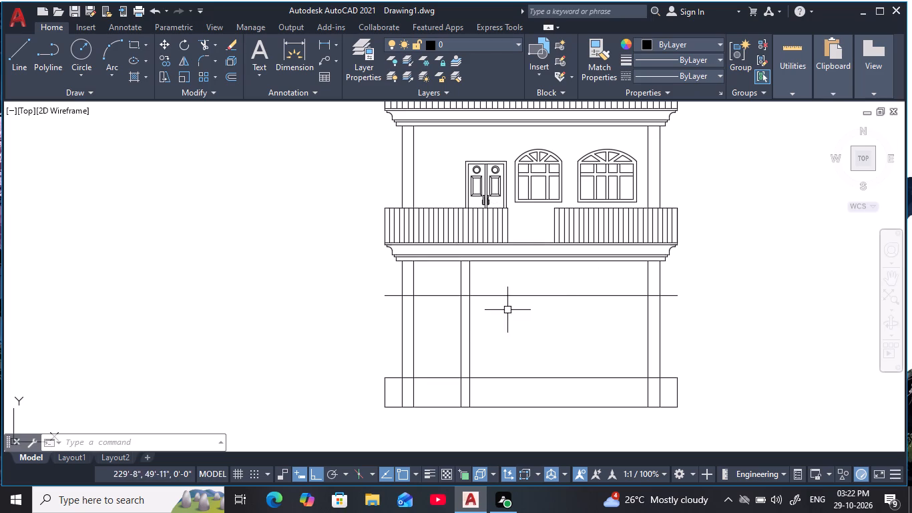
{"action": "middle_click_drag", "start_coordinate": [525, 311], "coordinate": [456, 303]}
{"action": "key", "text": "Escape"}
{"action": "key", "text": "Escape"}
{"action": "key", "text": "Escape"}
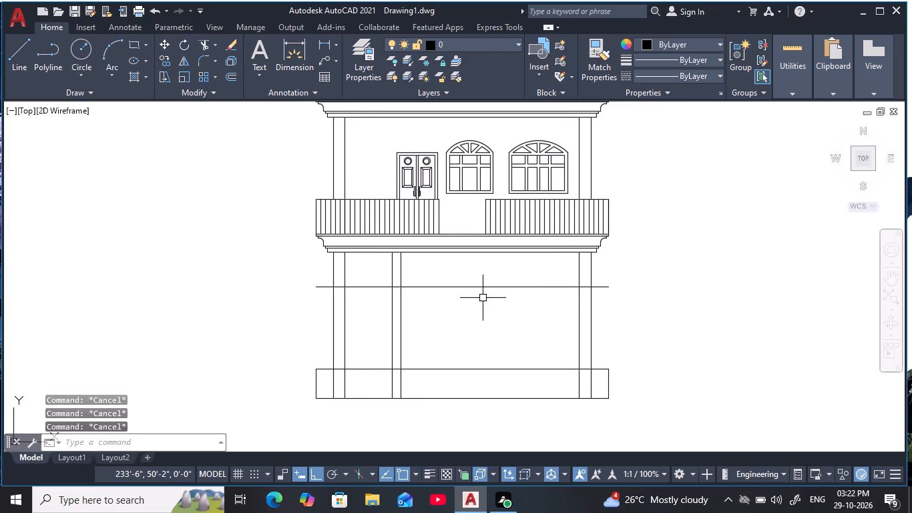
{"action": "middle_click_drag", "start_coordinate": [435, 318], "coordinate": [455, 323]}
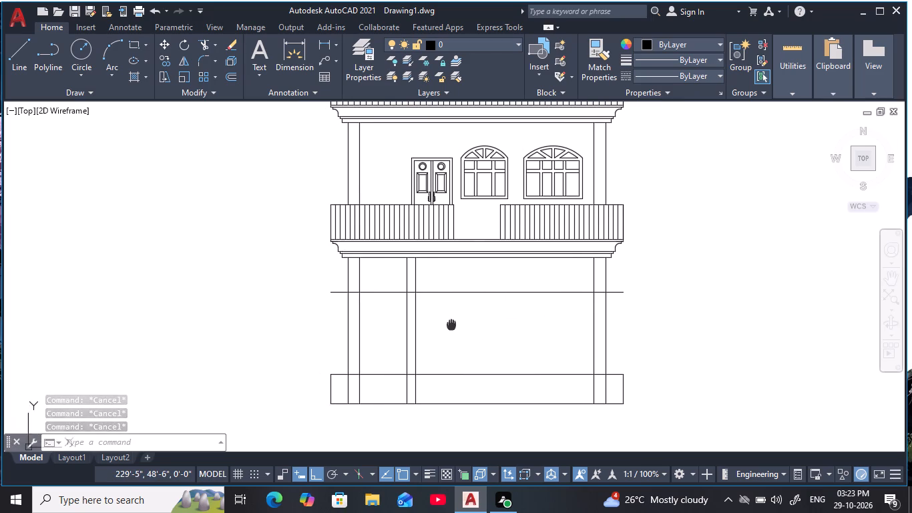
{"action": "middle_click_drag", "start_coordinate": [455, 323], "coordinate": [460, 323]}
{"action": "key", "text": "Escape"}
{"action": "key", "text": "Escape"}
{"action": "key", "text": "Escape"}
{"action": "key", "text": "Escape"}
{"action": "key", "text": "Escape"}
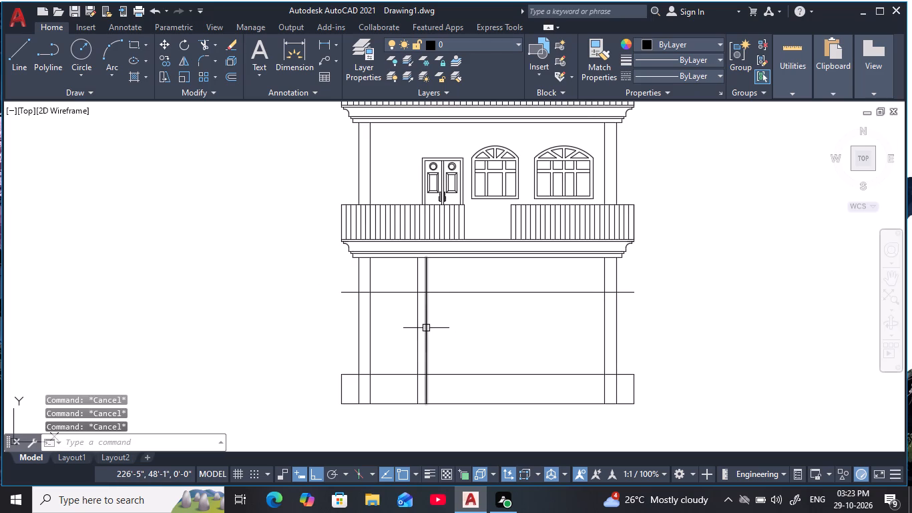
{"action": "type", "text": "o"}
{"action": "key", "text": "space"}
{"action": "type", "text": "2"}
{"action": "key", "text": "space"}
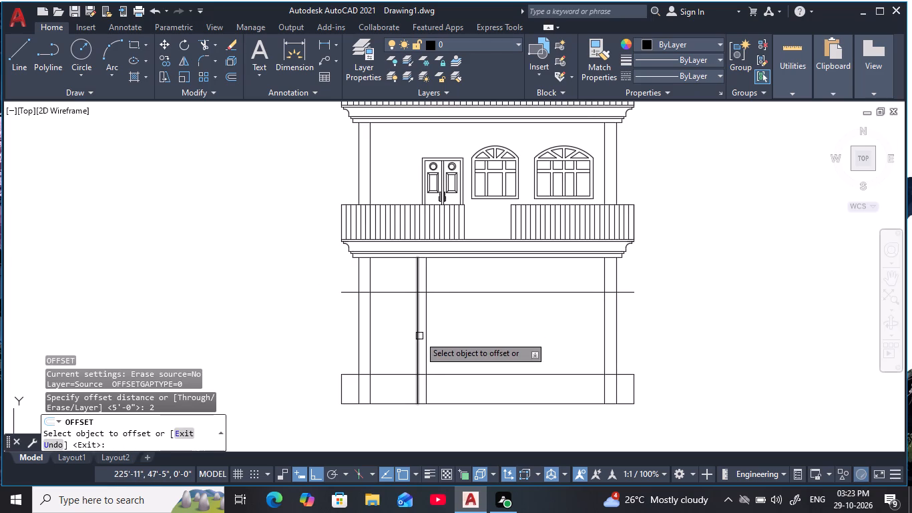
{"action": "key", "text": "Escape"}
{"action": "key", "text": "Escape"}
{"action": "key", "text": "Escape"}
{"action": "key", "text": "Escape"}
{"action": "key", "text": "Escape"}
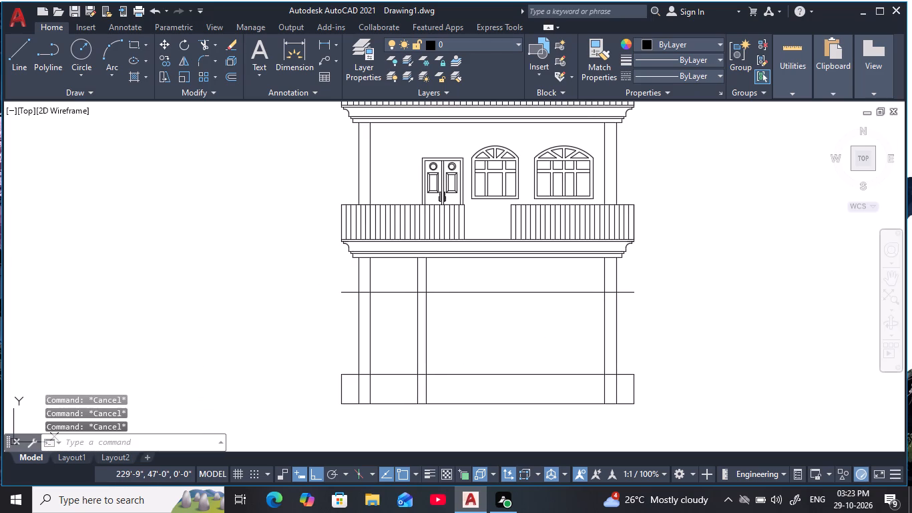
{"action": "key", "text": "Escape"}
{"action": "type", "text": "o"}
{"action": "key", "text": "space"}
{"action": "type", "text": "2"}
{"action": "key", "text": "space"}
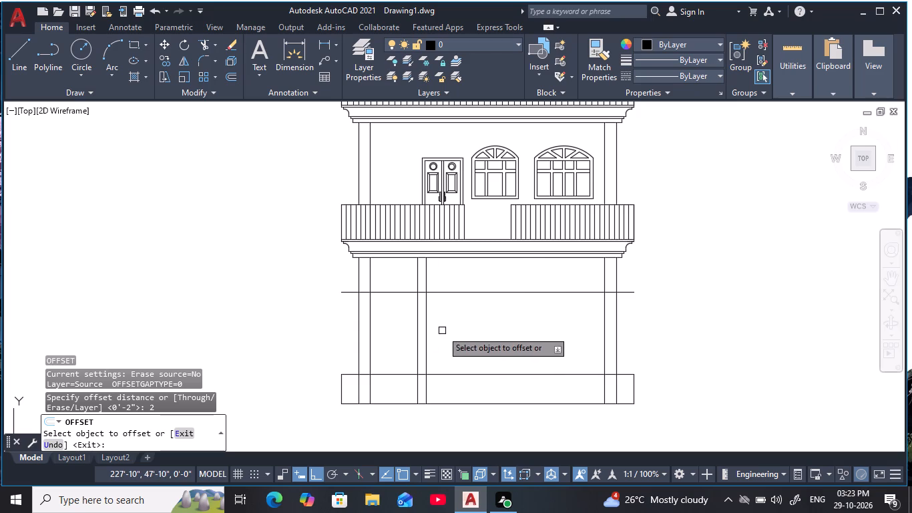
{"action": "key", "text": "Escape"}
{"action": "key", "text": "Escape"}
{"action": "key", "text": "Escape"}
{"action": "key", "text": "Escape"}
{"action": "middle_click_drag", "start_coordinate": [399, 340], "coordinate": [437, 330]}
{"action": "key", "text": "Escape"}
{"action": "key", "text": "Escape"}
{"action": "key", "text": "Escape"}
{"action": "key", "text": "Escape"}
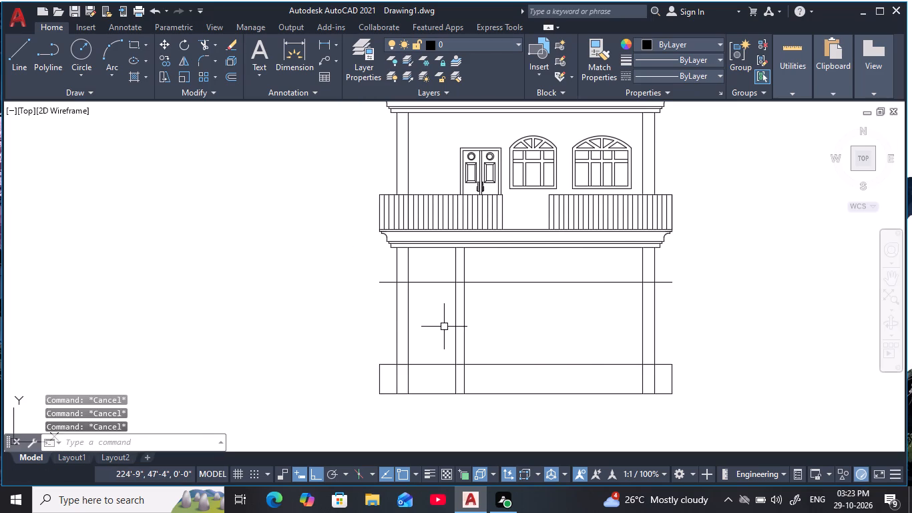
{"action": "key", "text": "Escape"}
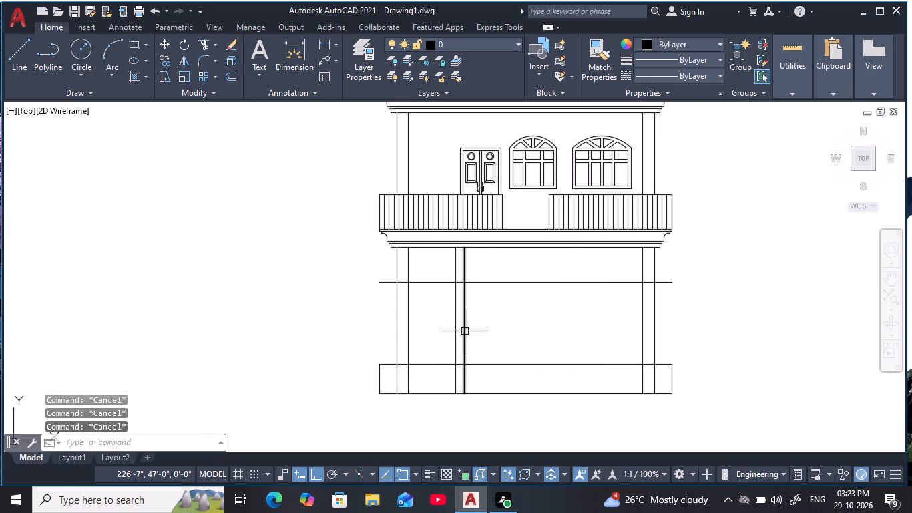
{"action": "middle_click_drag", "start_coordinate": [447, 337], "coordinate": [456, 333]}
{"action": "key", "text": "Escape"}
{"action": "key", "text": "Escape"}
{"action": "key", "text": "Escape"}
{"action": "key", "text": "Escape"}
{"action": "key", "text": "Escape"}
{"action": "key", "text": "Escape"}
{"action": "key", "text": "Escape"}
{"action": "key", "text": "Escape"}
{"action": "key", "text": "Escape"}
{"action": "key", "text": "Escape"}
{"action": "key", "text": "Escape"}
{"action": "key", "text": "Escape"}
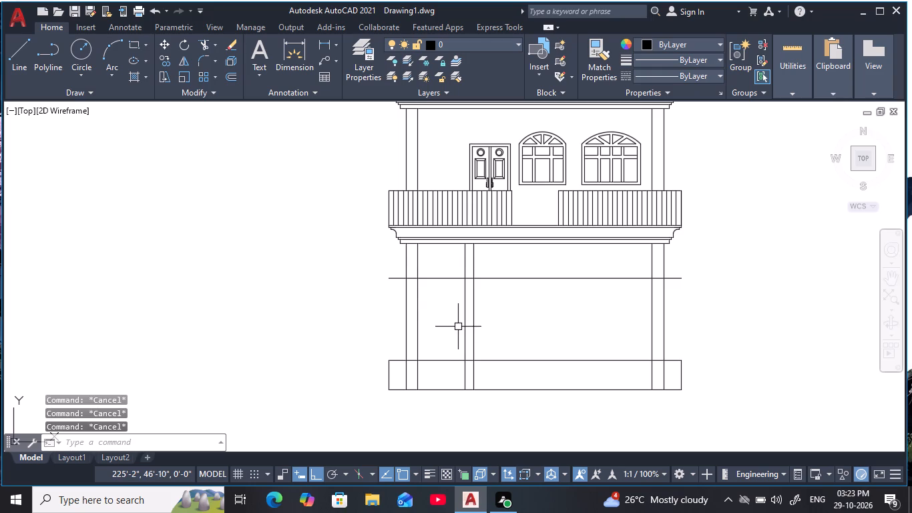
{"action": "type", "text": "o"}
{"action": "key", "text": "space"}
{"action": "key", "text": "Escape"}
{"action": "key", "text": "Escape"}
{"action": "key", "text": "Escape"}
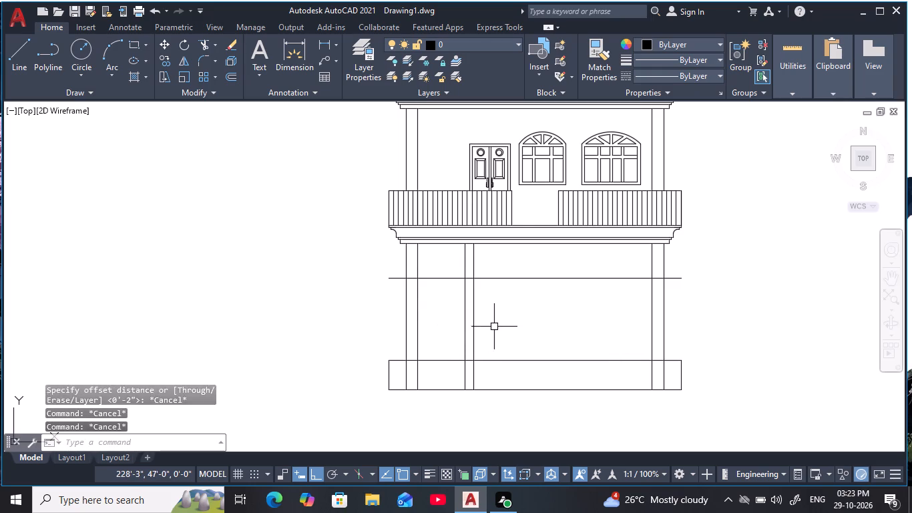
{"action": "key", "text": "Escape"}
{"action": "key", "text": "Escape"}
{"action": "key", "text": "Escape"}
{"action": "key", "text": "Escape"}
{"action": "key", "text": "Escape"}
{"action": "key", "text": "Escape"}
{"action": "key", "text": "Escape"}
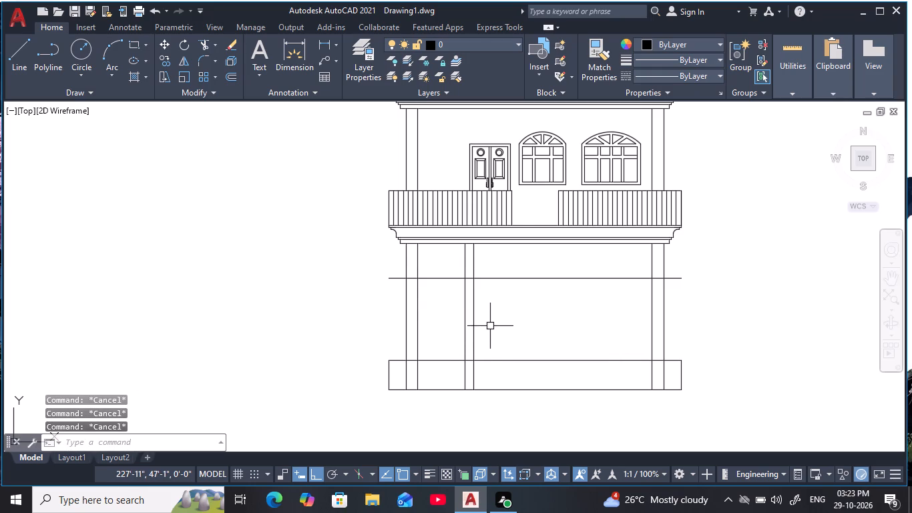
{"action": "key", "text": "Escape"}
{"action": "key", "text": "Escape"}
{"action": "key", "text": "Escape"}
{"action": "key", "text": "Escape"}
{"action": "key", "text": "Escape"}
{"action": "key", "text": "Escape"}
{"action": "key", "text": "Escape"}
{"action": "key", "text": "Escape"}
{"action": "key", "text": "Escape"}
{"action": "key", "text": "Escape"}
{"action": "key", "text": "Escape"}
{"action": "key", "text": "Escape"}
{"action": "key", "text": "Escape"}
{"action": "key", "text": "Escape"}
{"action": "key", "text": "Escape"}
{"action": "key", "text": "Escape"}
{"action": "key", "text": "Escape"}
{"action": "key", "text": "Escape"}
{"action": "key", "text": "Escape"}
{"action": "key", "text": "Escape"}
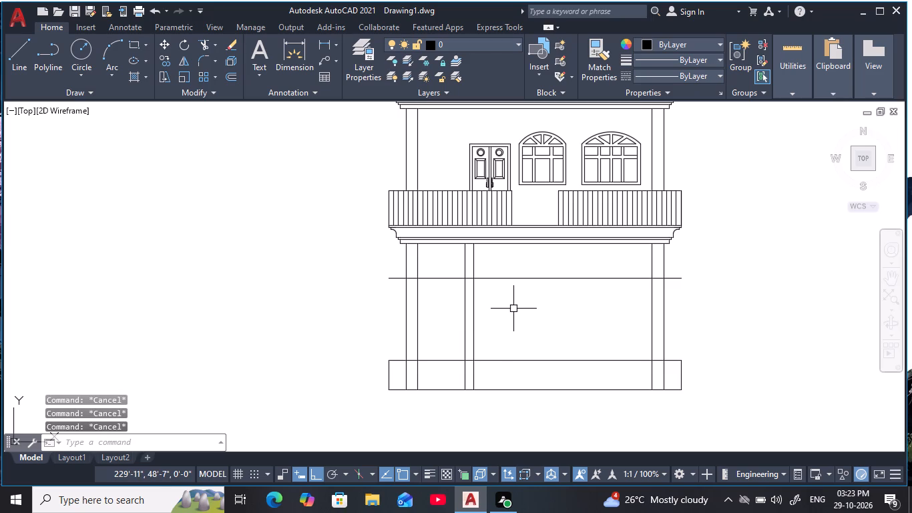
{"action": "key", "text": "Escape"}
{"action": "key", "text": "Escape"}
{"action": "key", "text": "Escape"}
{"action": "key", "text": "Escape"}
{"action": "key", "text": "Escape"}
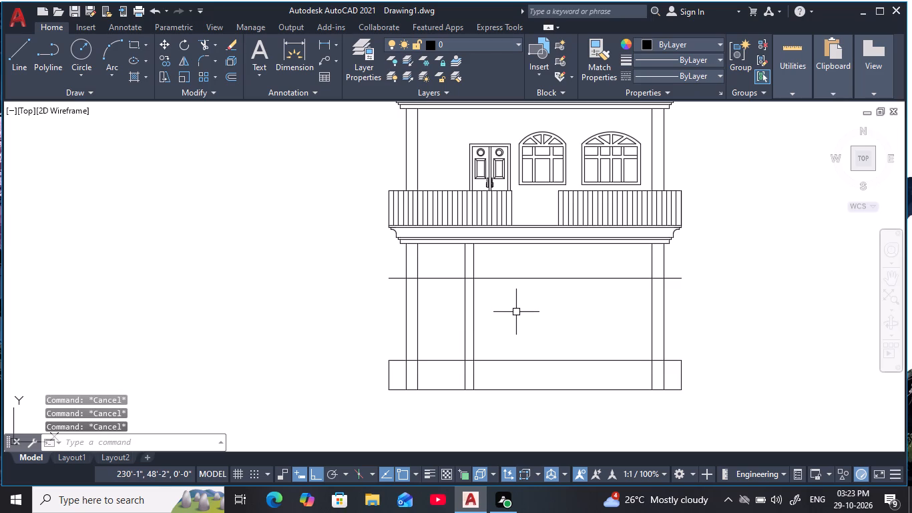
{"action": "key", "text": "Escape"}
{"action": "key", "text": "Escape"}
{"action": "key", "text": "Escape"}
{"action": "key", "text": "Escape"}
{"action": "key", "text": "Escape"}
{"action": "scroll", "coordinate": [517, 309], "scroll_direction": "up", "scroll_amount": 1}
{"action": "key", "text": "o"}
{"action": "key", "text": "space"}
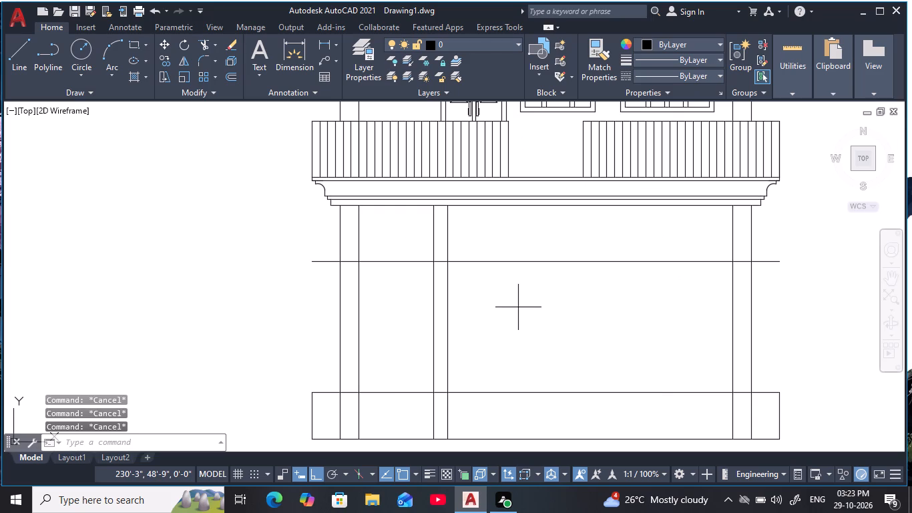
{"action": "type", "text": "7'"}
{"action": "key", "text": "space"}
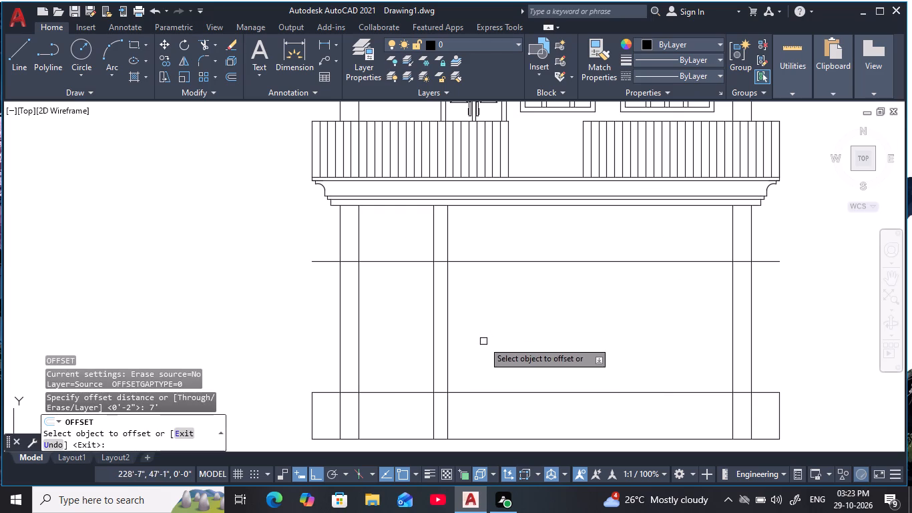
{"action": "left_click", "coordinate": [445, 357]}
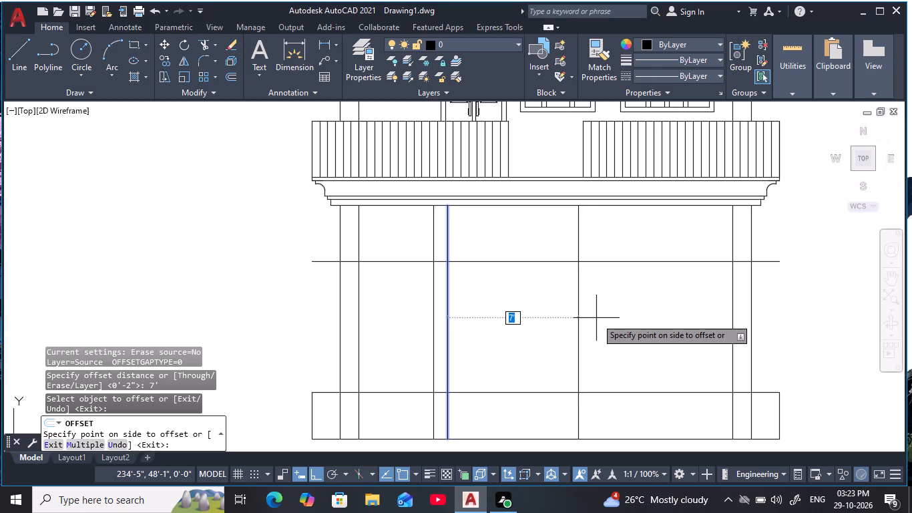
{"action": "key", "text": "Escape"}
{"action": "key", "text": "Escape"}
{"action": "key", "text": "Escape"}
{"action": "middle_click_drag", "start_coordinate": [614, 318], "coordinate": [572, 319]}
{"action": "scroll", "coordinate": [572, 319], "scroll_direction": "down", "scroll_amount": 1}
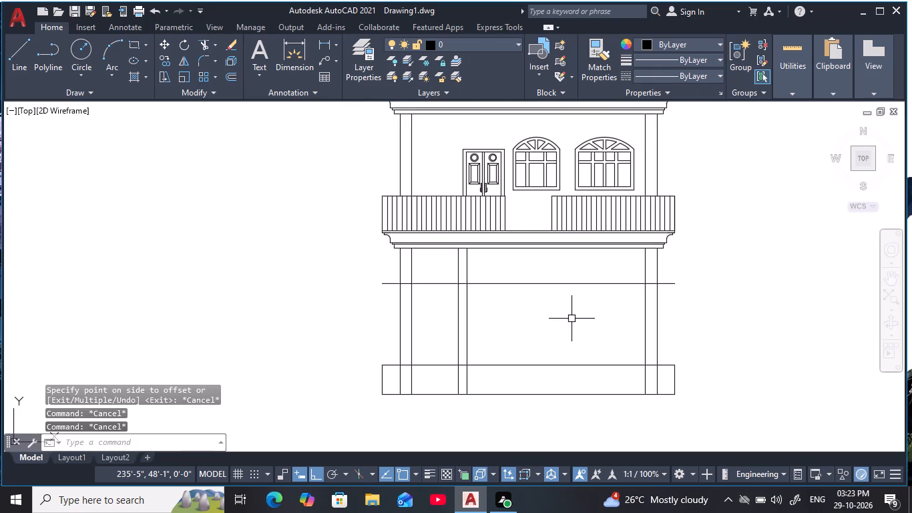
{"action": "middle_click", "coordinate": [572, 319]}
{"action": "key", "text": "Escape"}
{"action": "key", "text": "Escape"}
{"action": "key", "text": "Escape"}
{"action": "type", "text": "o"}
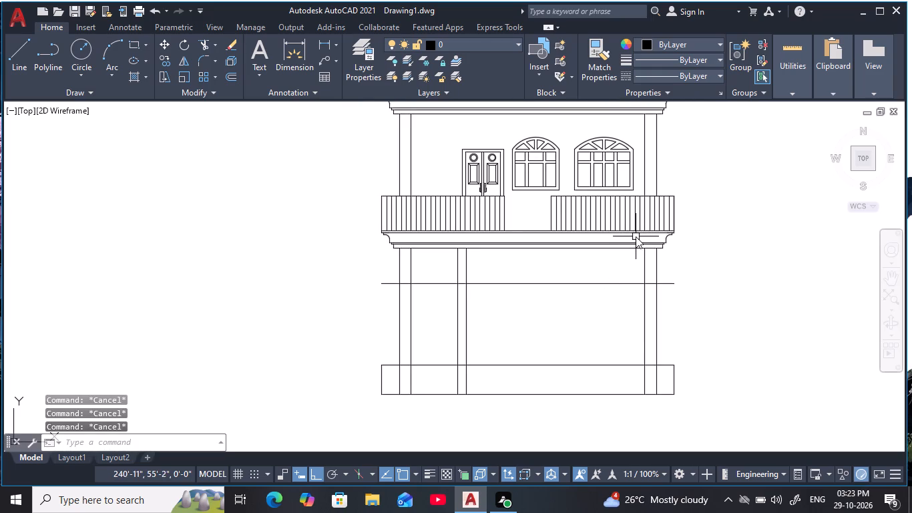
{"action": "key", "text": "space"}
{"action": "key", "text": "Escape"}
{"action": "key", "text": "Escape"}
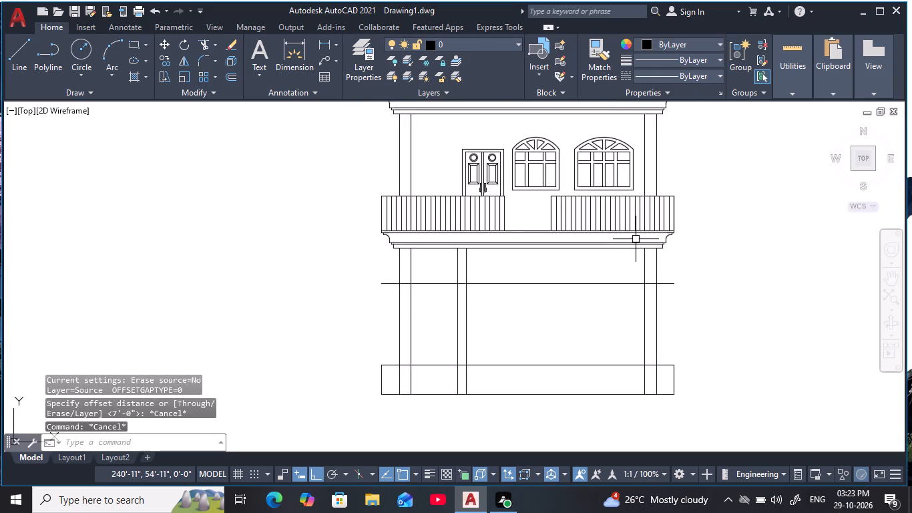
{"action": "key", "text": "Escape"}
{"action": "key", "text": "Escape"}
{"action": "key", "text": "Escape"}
Offset the inner edge of the ground floor's right column 9" toward the middle of the facade.
{"action": "type", "text": "9"}
{"action": "key", "text": "space"}
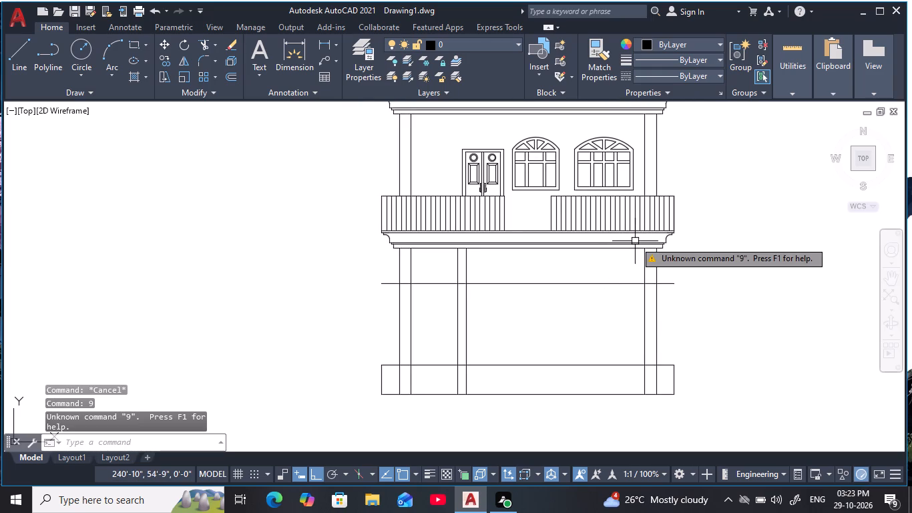
{"action": "key", "text": "Escape"}
{"action": "key", "text": "Escape"}
{"action": "key", "text": "Escape"}
{"action": "type", "text": "o 9"}
{"action": "key", "text": "space"}
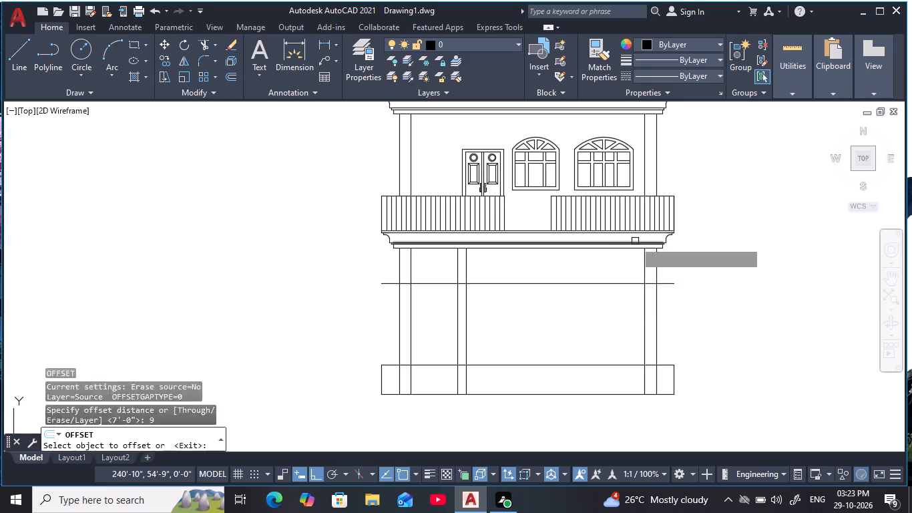
{"action": "left_click", "coordinate": [644, 329]}
{"action": "left_click", "coordinate": [610, 329]}
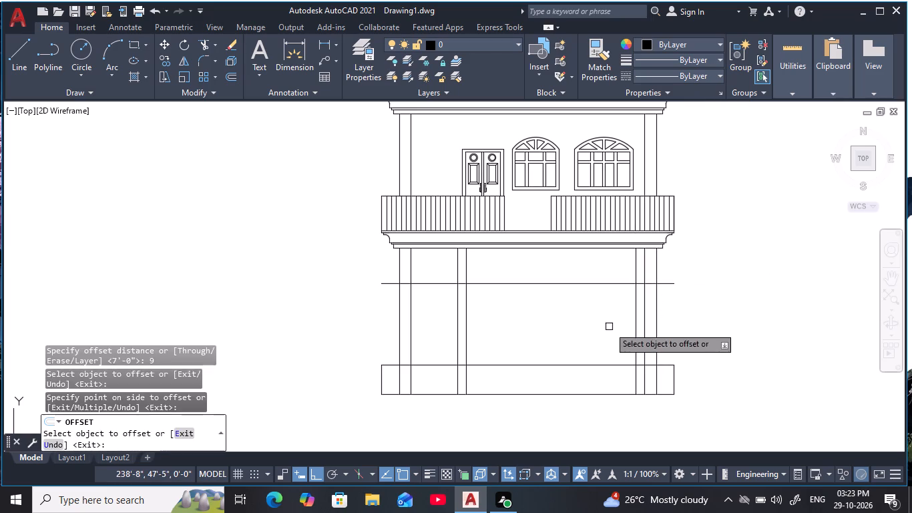
{"action": "key", "text": "Escape"}
{"action": "key", "text": "Escape"}
{"action": "key", "text": "Escape"}
{"action": "key", "text": "Escape"}
{"action": "key", "text": "Escape"}
{"action": "key", "text": "Escape"}
{"action": "key", "text": "Escape"}
{"action": "key", "text": "Escape"}
{"action": "key", "text": "Escape"}
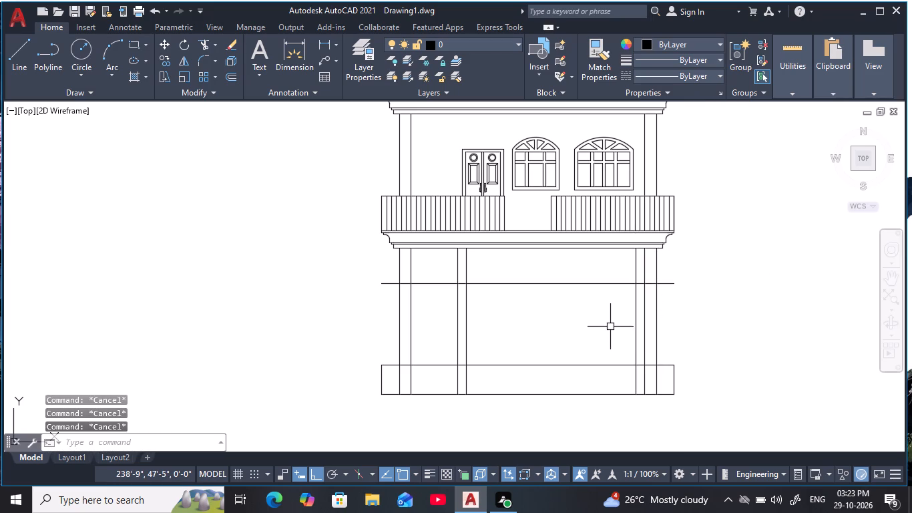
Offset the vertical line 9" inside the right ground-floor column by 4' toward the middle of the facade.
{"action": "type", "text": "o"}
{"action": "key", "text": "space"}
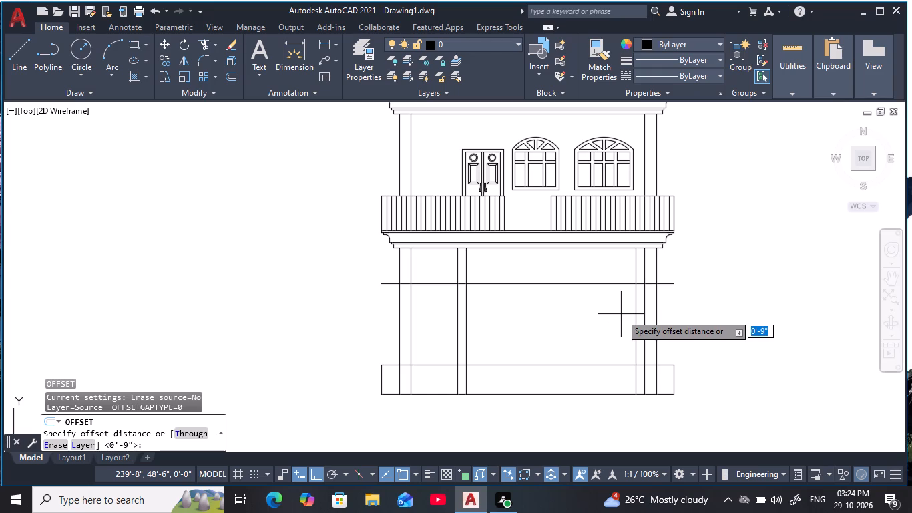
{"action": "key", "text": "3"}
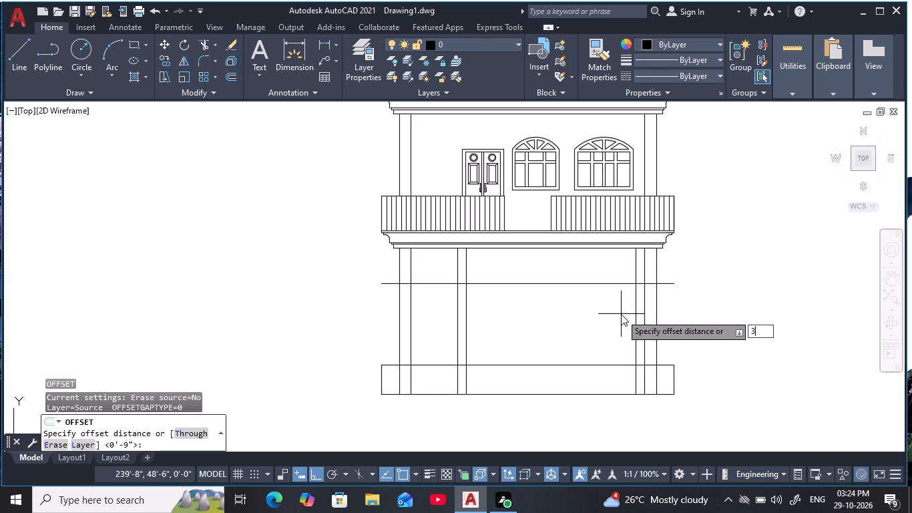
{"action": "key", "text": "BackSpace"}
{"action": "type", "text": "4'"}
{"action": "key", "text": "space"}
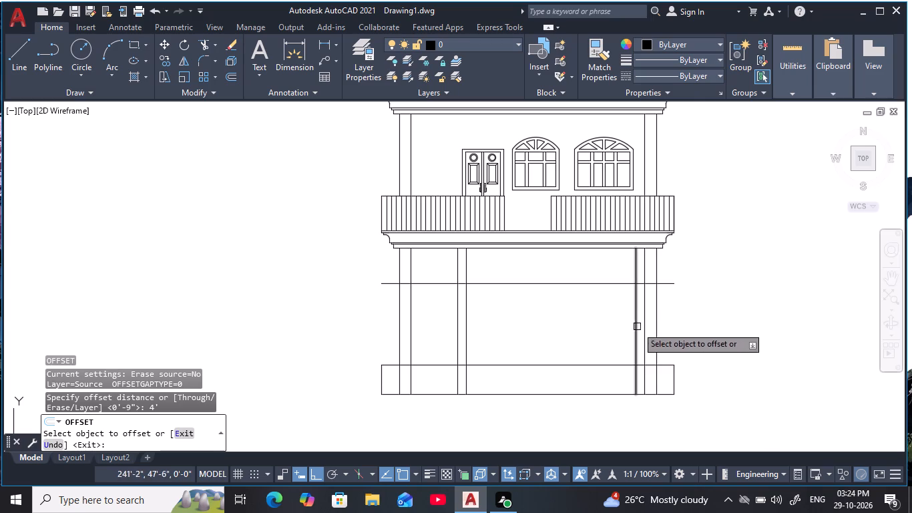
{"action": "left_click", "coordinate": [636, 327]}
{"action": "left_click", "coordinate": [447, 342]}
{"action": "key", "text": "Escape"}
{"action": "key", "text": "Escape"}
{"action": "key", "text": "Escape"}
{"action": "key", "text": "Escape"}
{"action": "key", "text": "Escape"}
{"action": "key", "text": "Escape"}
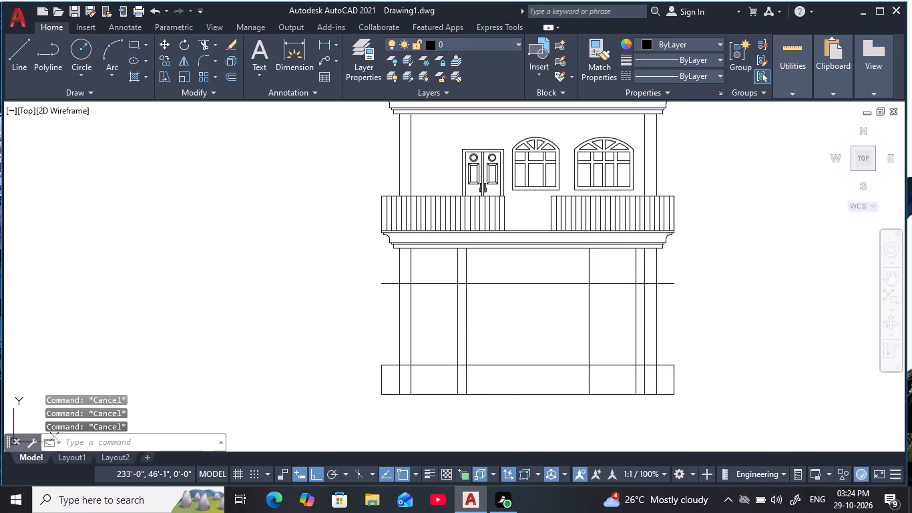
{"action": "key", "text": "Escape"}
{"action": "key", "text": "Escape"}
{"action": "key", "text": "Escape"}
Trim the guides beside the right ground-floor column into an opening, removing the verticals above the horizontal guide and that guide on both sides.
{"action": "middle_click_drag", "start_coordinate": [563, 335], "coordinate": [561, 343]}
{"action": "key", "text": "Escape"}
{"action": "key", "text": "Escape"}
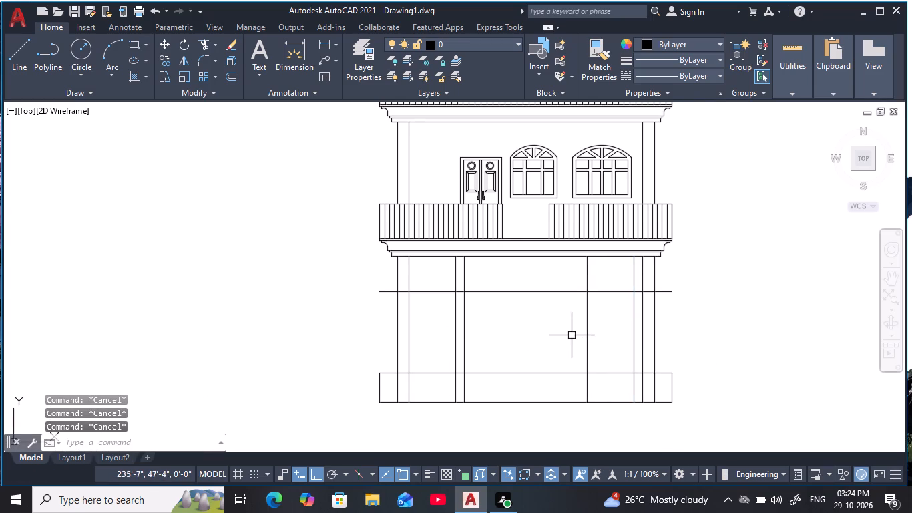
{"action": "type", "text": "tr"}
{"action": "key", "text": "space"}
{"action": "left_click_drag", "start_coordinate": [597, 272], "coordinate": [572, 277]}
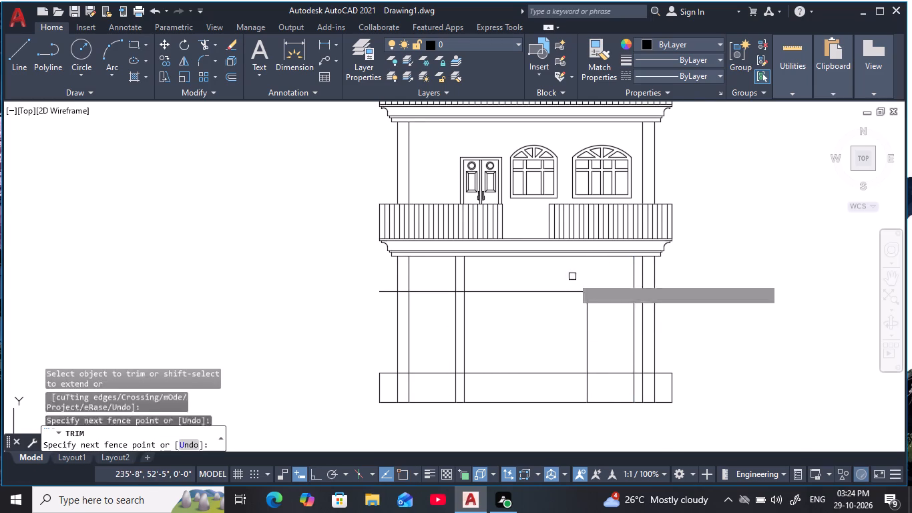
{"action": "scroll", "coordinate": [632, 279], "scroll_direction": "up", "scroll_amount": 2}
{"action": "left_click", "coordinate": [638, 295]}
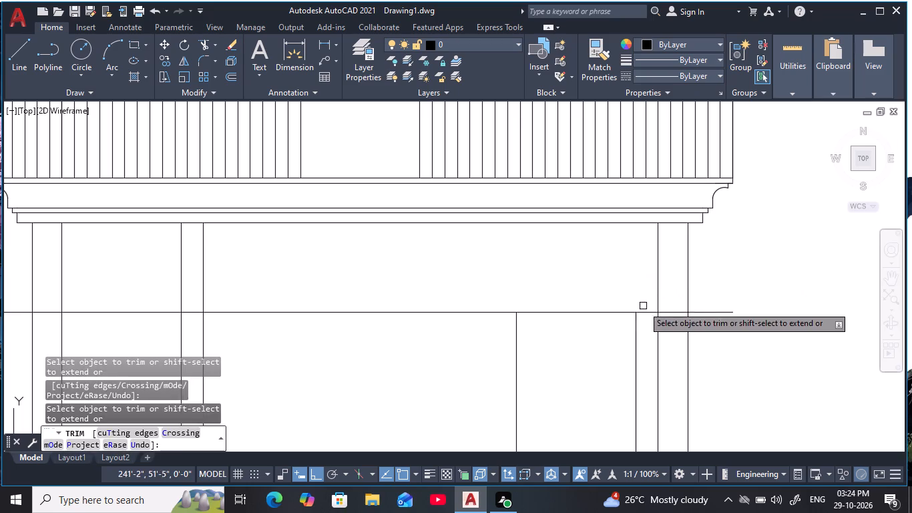
{"action": "left_click", "coordinate": [644, 318]}
{"action": "left_click", "coordinate": [647, 303]}
{"action": "scroll", "coordinate": [640, 342], "scroll_direction": "down", "scroll_amount": 2}
{"action": "middle_click_drag", "start_coordinate": [640, 343], "coordinate": [636, 275]}
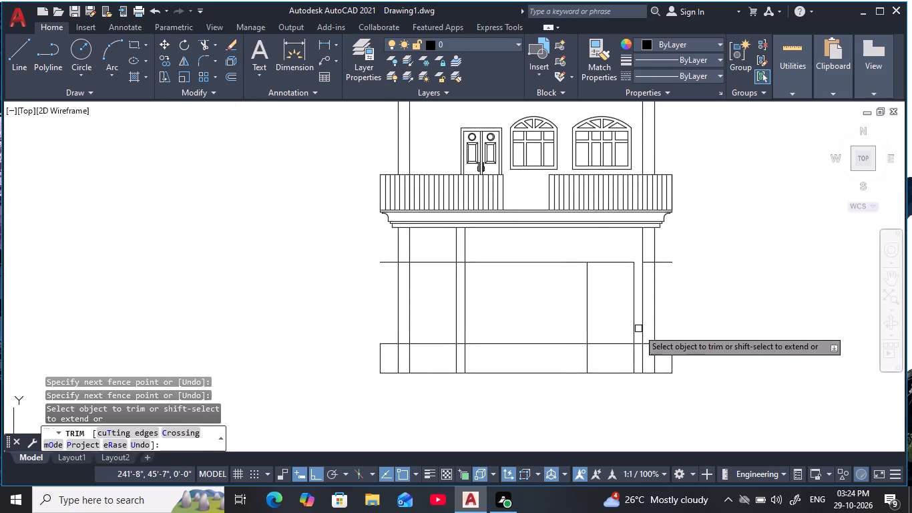
{"action": "left_click", "coordinate": [544, 263]}
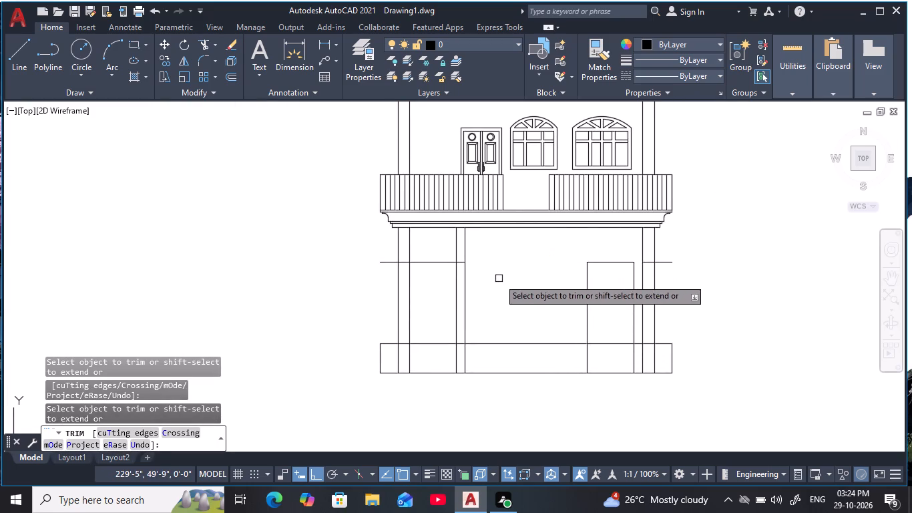
{"action": "middle_click_drag", "start_coordinate": [498, 279], "coordinate": [473, 285]}
{"action": "key", "text": "Escape"}
{"action": "key", "text": "Escape"}
{"action": "key", "text": "Escape"}
{"action": "middle_click_drag", "start_coordinate": [547, 285], "coordinate": [499, 285]}
{"action": "key", "text": "Escape"}
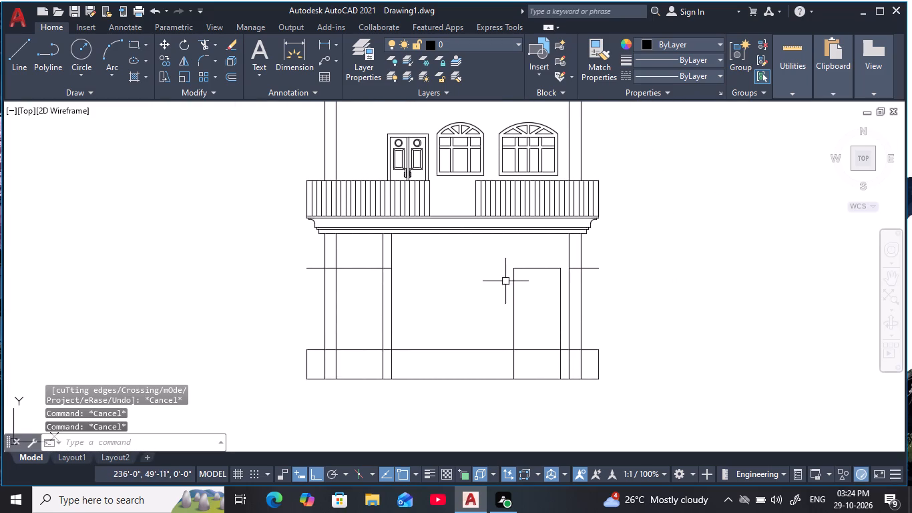
{"action": "key", "text": "Escape"}
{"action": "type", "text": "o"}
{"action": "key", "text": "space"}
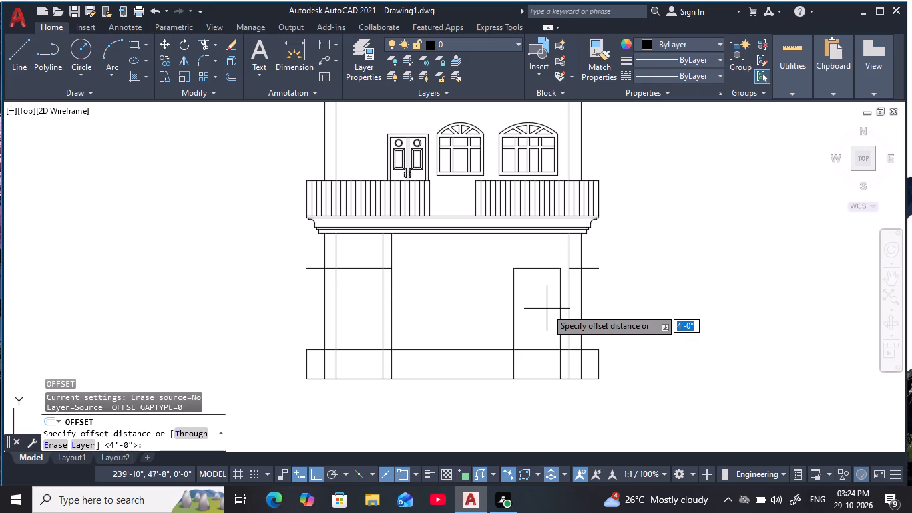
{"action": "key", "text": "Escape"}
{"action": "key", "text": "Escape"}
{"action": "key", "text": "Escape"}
Offset the bottom line of the ground-floor base 7' upward, across the opening beside the right column.
{"action": "type", "text": "o"}
{"action": "key", "text": "space"}
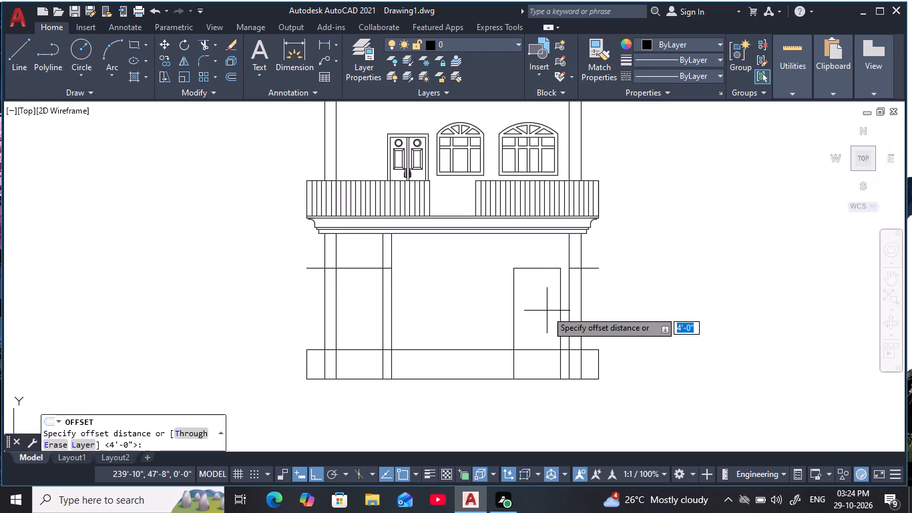
{"action": "key", "text": "7"}
{"action": "scroll", "coordinate": [547, 311], "scroll_direction": "up", "scroll_amount": 1}
{"action": "type", "text": "'"}
{"action": "key", "text": "space"}
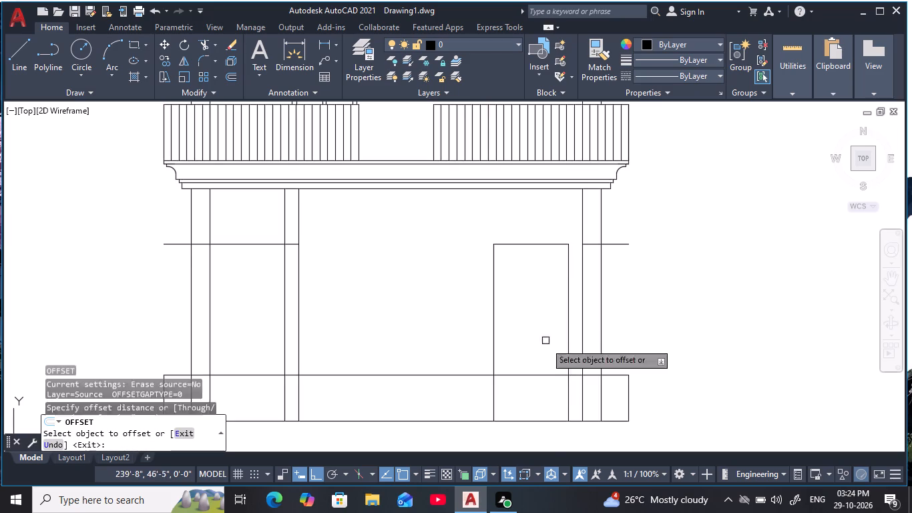
{"action": "left_click", "coordinate": [545, 425]}
{"action": "left_click", "coordinate": [544, 418]}
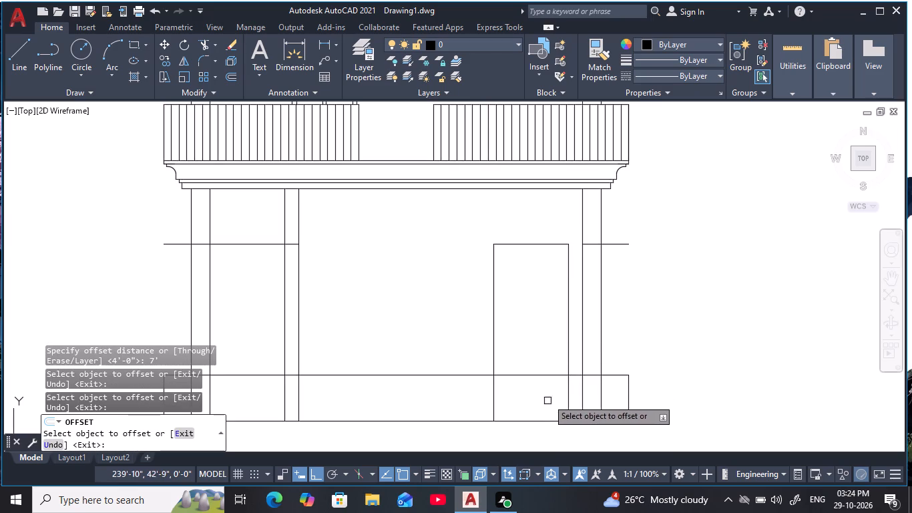
{"action": "left_click", "coordinate": [549, 425]}
{"action": "left_click", "coordinate": [551, 420]}
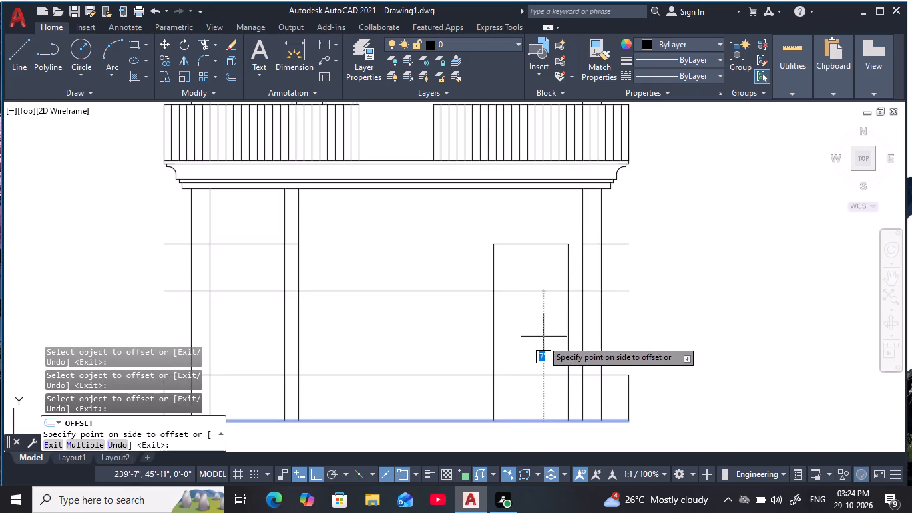
{"action": "left_click", "coordinate": [545, 282]}
{"action": "key", "text": "Escape"}
{"action": "key", "text": "Escape"}
{"action": "key", "text": "Escape"}
{"action": "key", "text": "Escape"}
Trim the opening's sides between the new sill line and the base, and the sill line across the right column and middle bay.
{"action": "type", "text": "tr"}
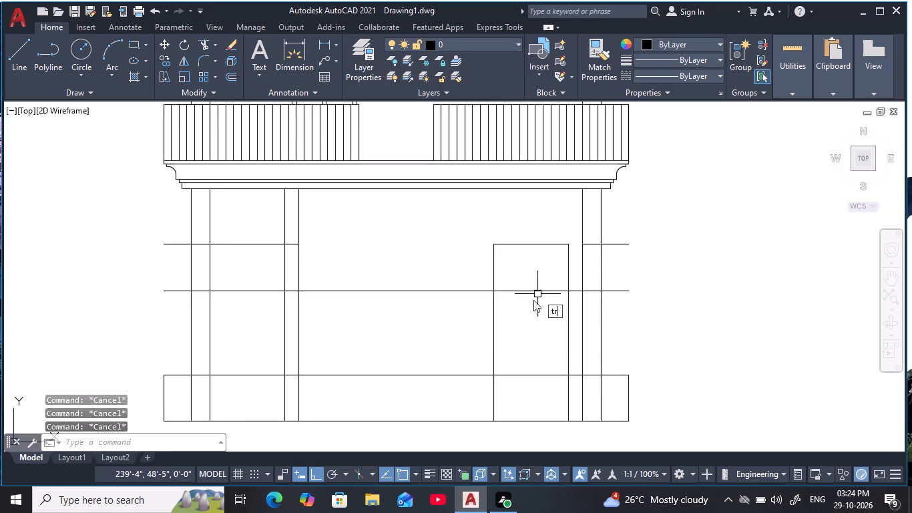
{"action": "key", "text": "space"}
{"action": "left_click", "coordinate": [513, 325]}
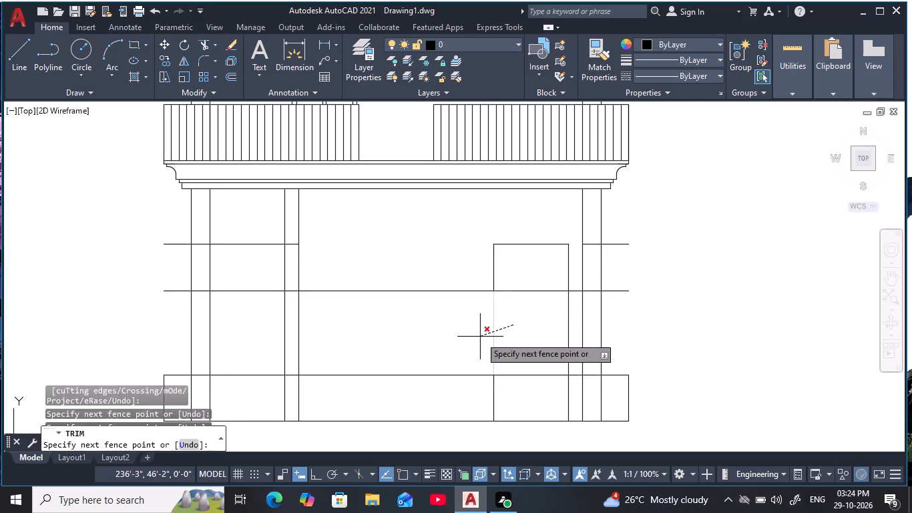
{"action": "left_click", "coordinate": [480, 337]}
{"action": "left_click", "coordinate": [569, 327]}
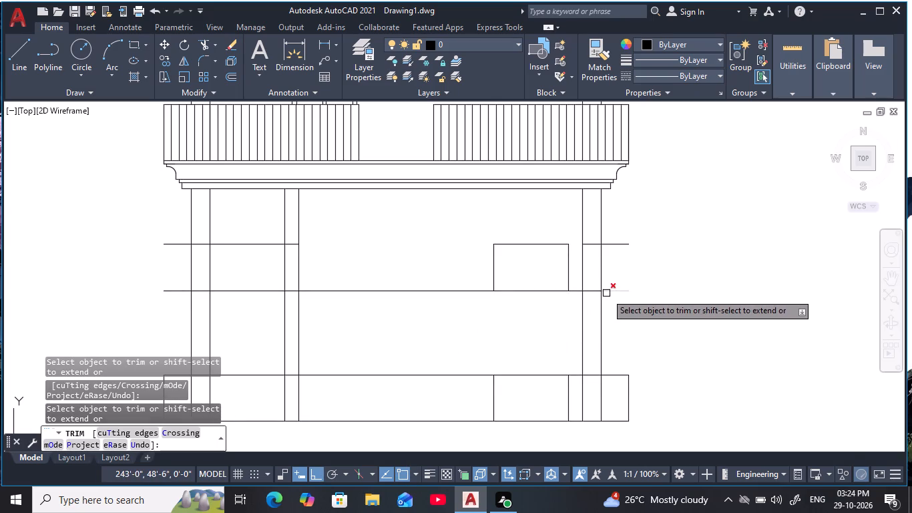
{"action": "left_click", "coordinate": [594, 295]}
{"action": "left_click", "coordinate": [616, 291]}
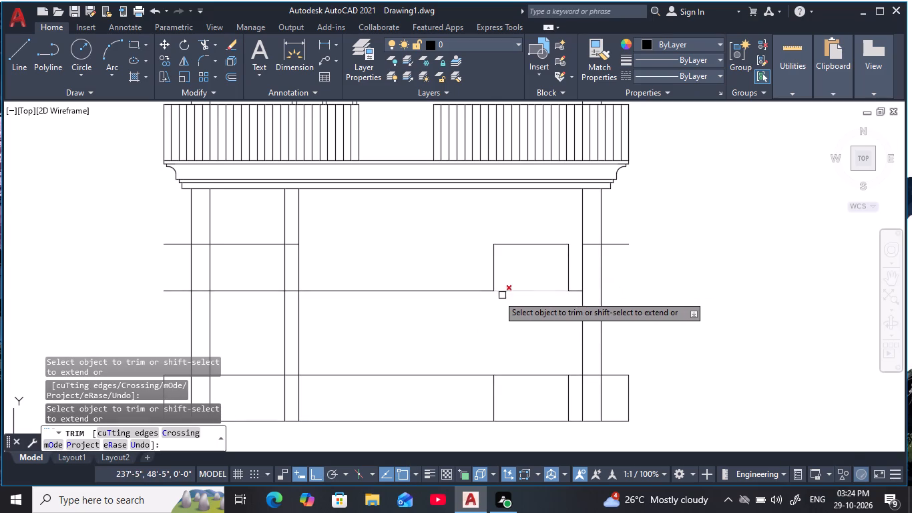
{"action": "left_click", "coordinate": [476, 292]}
{"action": "key", "text": "Escape"}
{"action": "key", "text": "Escape"}
Erase the leftover piece of the sill line crossing the left column and the left vertical strip.
{"action": "left_click", "coordinate": [250, 305]}
{"action": "left_click", "coordinate": [243, 287]}
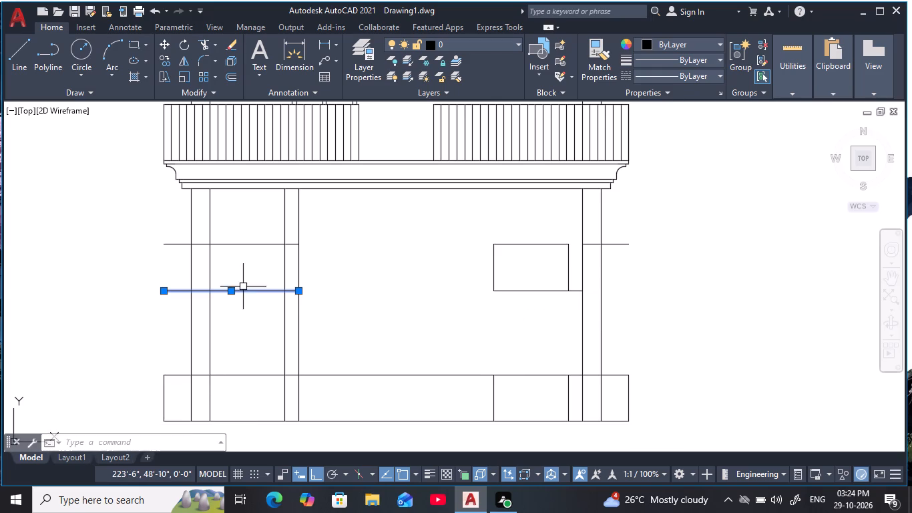
{"action": "type", "text": "e"}
{"action": "key", "text": "space"}
Trim the short sill line stub between the window opening and the right column.
{"action": "type", "text": "tr"}
{"action": "key", "text": "space"}
{"action": "scroll", "coordinate": [565, 295], "scroll_direction": "up", "scroll_amount": 1}
{"action": "left_click", "coordinate": [582, 289]}
{"action": "key", "text": "Escape"}
{"action": "key", "text": "Escape"}
Offset the top, left and right edges of the ground-floor window opening 3" inward.
{"action": "scroll", "coordinate": [521, 279], "scroll_direction": "down", "scroll_amount": 2}
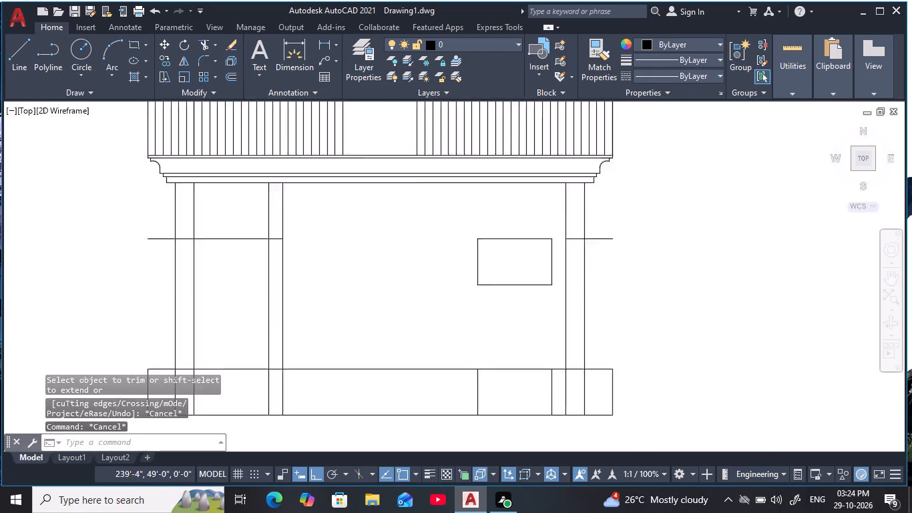
{"action": "middle_click_drag", "start_coordinate": [521, 276], "coordinate": [526, 291]}
{"action": "key", "text": "Escape"}
{"action": "key", "text": "Escape"}
{"action": "type", "text": "o"}
{"action": "key", "text": "space"}
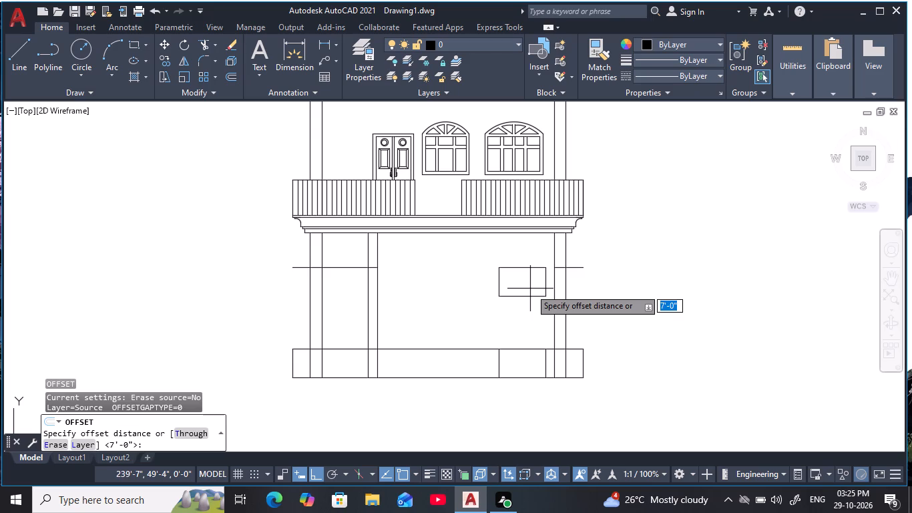
{"action": "type", "text": "3"}
{"action": "key", "text": "space"}
{"action": "left_click", "coordinate": [528, 269]}
{"action": "left_click", "coordinate": [528, 281]}
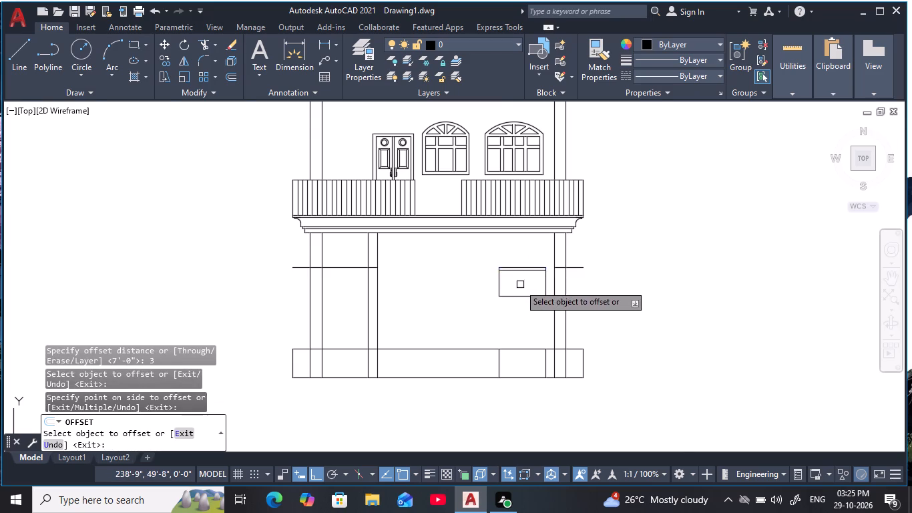
{"action": "scroll", "coordinate": [518, 285], "scroll_direction": "up", "scroll_amount": 2}
{"action": "left_click", "coordinate": [473, 289]}
{"action": "left_click", "coordinate": [507, 282]}
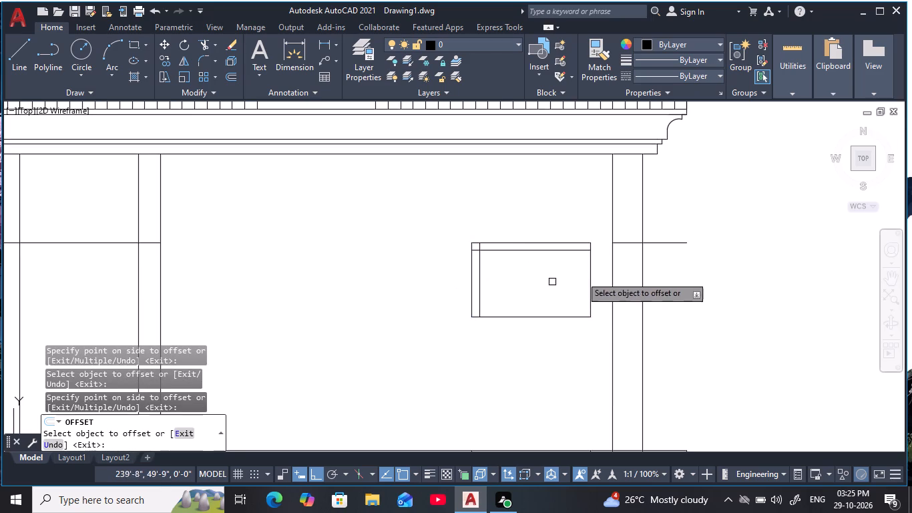
{"action": "left_click", "coordinate": [588, 277]}
{"action": "left_click", "coordinate": [530, 287]}
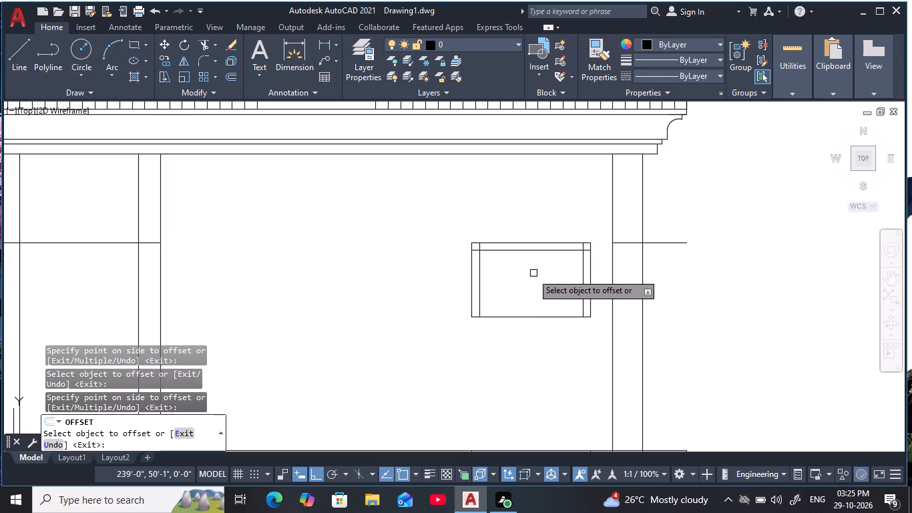
{"action": "key", "text": "Escape"}
{"action": "key", "text": "Escape"}
{"action": "key", "text": "Escape"}
{"action": "key", "text": "Escape"}
Offset the window opening's top edge 1' downward.
{"action": "type", "text": "o 1'"}
{"action": "key", "text": "space"}
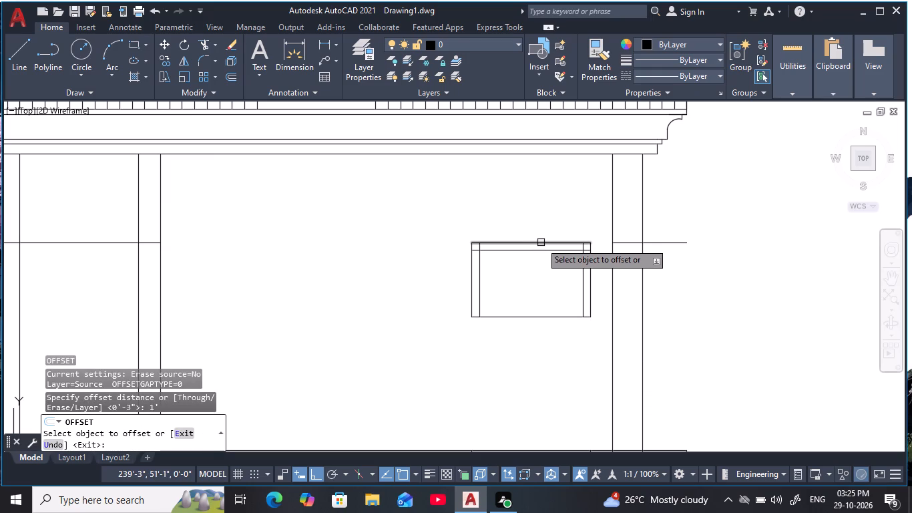
{"action": "left_click", "coordinate": [541, 242]}
{"action": "left_click", "coordinate": [539, 287]}
{"action": "key", "text": "Escape"}
{"action": "key", "text": "Escape"}
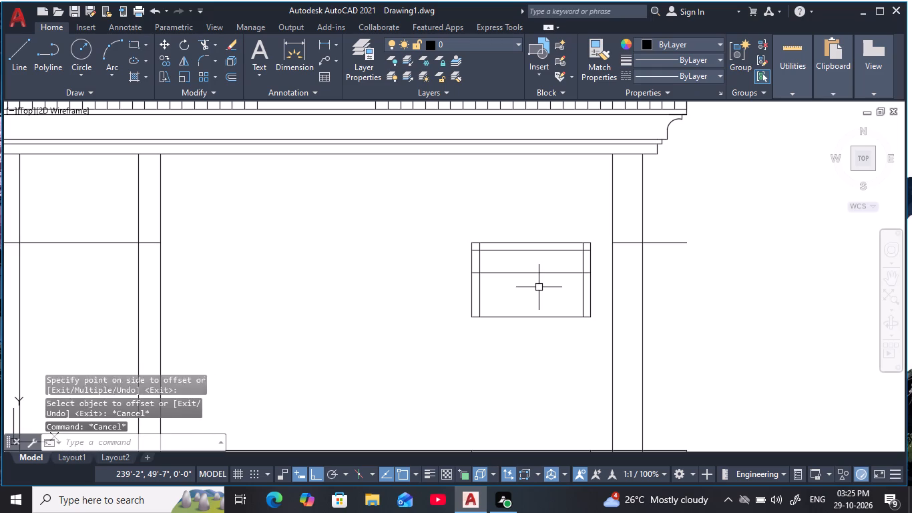
{"action": "key", "text": "Escape"}
Offset the horizontal line 1' below the window's top edge by 3" downward to form a transom bar.
{"action": "type", "text": "o 3"}
{"action": "key", "text": "space"}
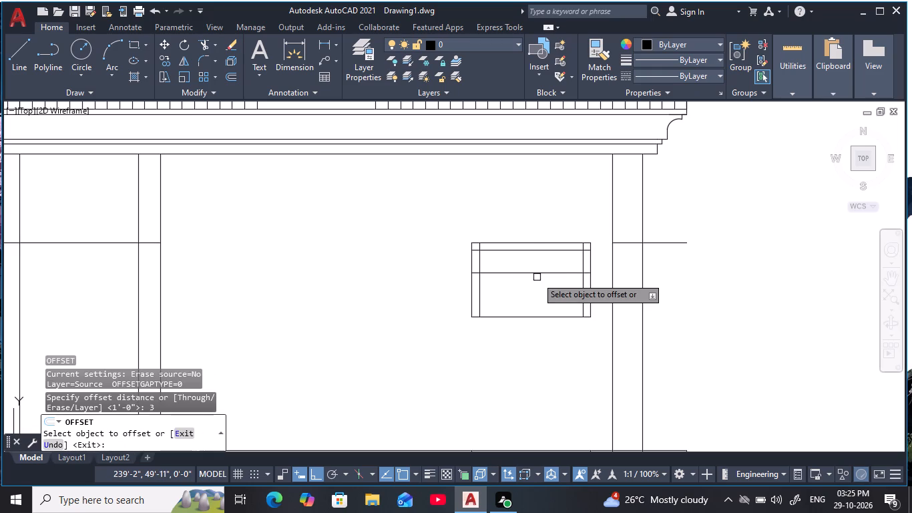
{"action": "left_click", "coordinate": [537, 275]}
{"action": "left_click", "coordinate": [540, 290]}
{"action": "key", "text": "Escape"}
{"action": "key", "text": "Escape"}
{"action": "key", "text": "Escape"}
{"action": "key", "text": "Escape"}
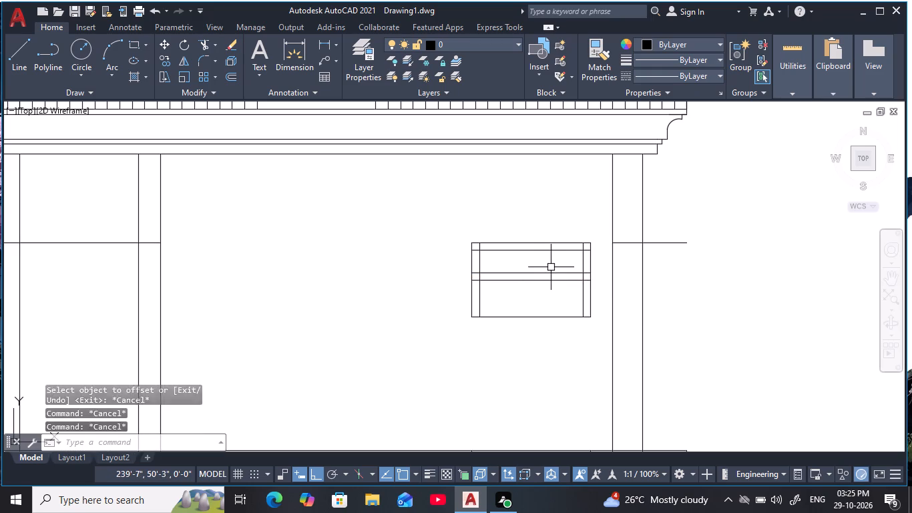
Trim the overlapping inner frame lines at both upper corners of the ground-floor window.
{"action": "key", "text": "t"}
{"action": "type", "text": "r"}
{"action": "key", "text": "space"}
{"action": "scroll", "coordinate": [507, 252], "scroll_direction": "up", "scroll_amount": 1}
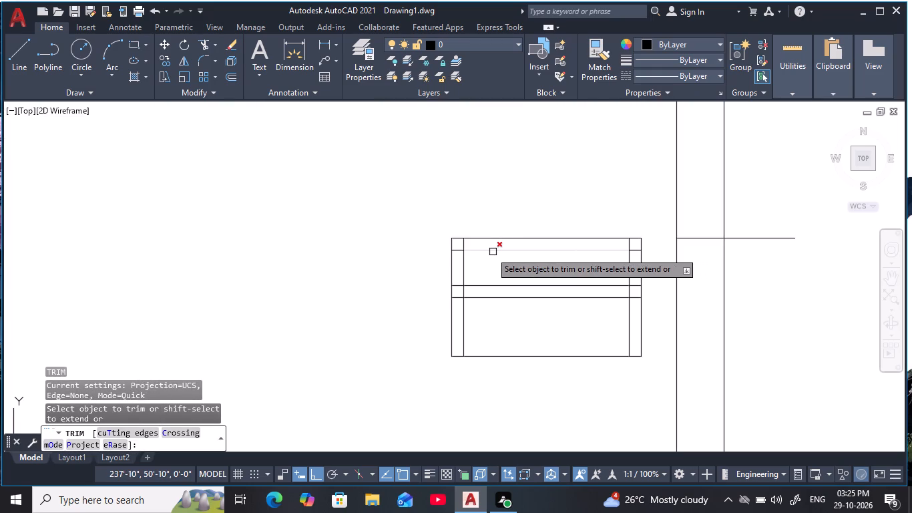
{"action": "scroll", "coordinate": [474, 252], "scroll_direction": "up", "scroll_amount": 2}
{"action": "left_click_drag", "start_coordinate": [455, 234], "coordinate": [434, 263]}
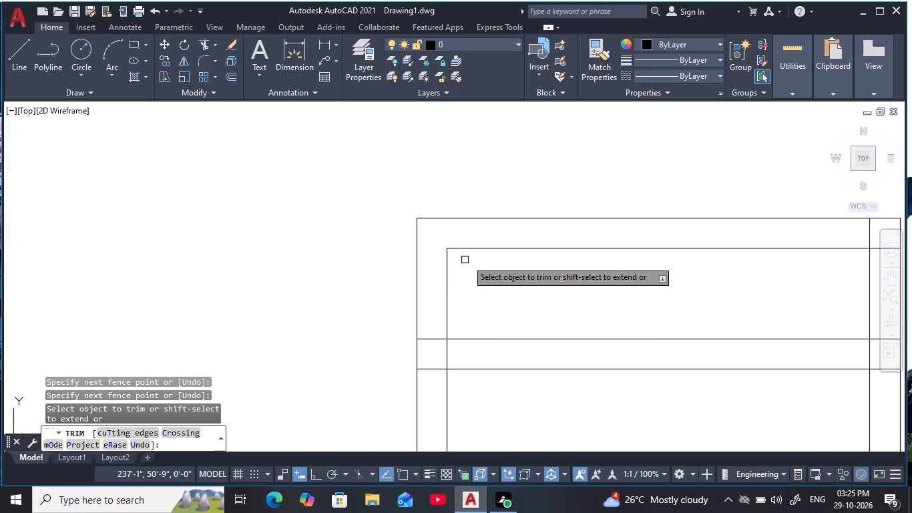
{"action": "middle_click_drag", "start_coordinate": [561, 270], "coordinate": [420, 282]}
{"action": "scroll", "coordinate": [421, 281], "scroll_direction": "down", "scroll_amount": 2}
{"action": "scroll", "coordinate": [592, 270], "scroll_direction": "up", "scroll_amount": 2}
{"action": "left_click_drag", "start_coordinate": [546, 265], "coordinate": [579, 266]}
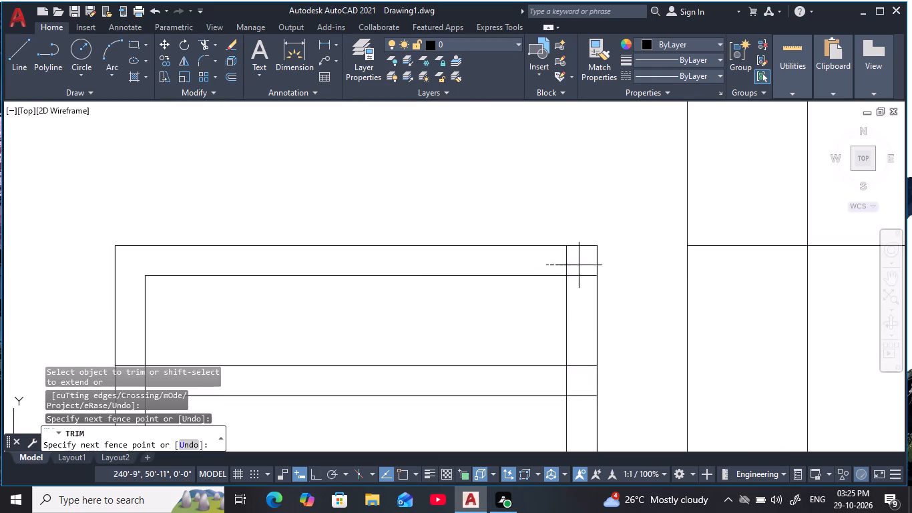
{"action": "left_click_drag", "start_coordinate": [579, 266], "coordinate": [578, 283]}
{"action": "scroll", "coordinate": [511, 303], "scroll_direction": "down", "scroll_amount": 1}
{"action": "middle_click_drag", "start_coordinate": [511, 303], "coordinate": [536, 276]}
{"action": "scroll", "coordinate": [574, 315], "scroll_direction": "up", "scroll_amount": 1}
{"action": "scroll", "coordinate": [460, 285], "scroll_direction": "down", "scroll_amount": 1}
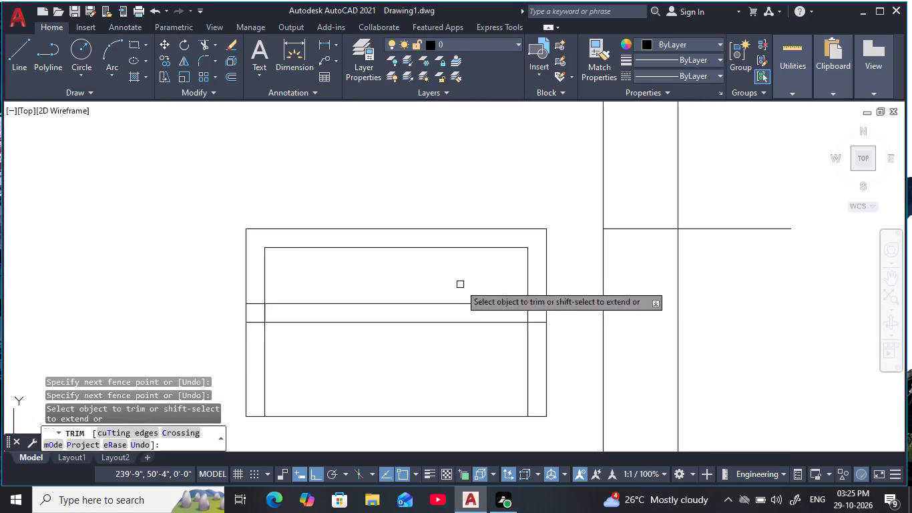
{"action": "scroll", "coordinate": [460, 285], "scroll_direction": "down", "scroll_amount": 1}
{"action": "key", "text": "Escape"}
{"action": "middle_click_drag", "start_coordinate": [455, 282], "coordinate": [503, 294]}
{"action": "key", "text": "Escape"}
{"action": "key", "text": "Escape"}
{"action": "key", "text": "Escape"}
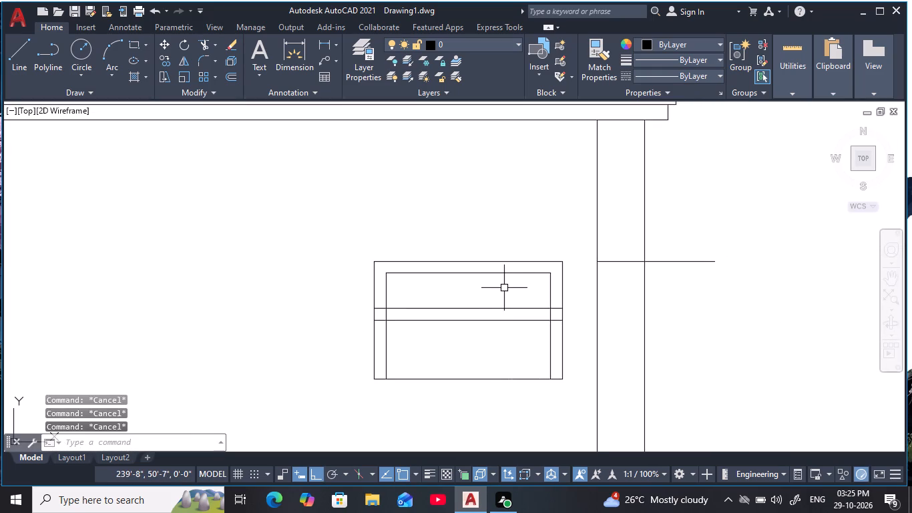
Draw a three-point arc from the window's upper-left corner through its upper-right corner to the transom's lower line on the right edge.
{"action": "type", "text": "aee"}
{"action": "key", "text": "Escape"}
{"action": "key", "text": "Escape"}
{"action": "type", "text": "arc"}
{"action": "key", "text": "space"}
{"action": "left_click", "coordinate": [369, 261]}
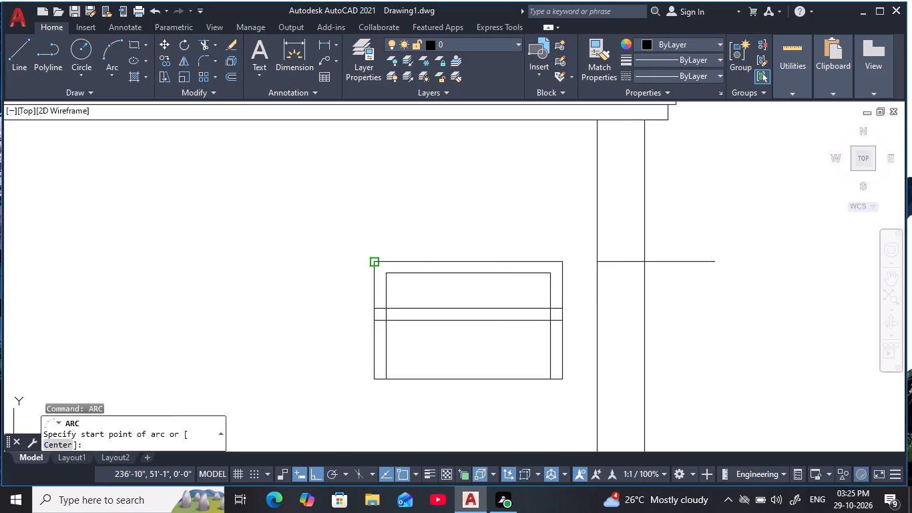
{"action": "left_click", "coordinate": [561, 261]}
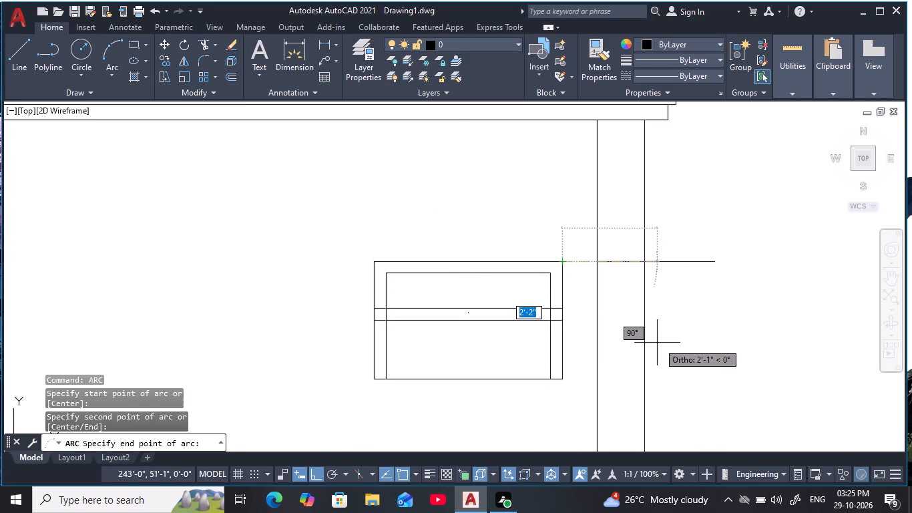
{"action": "key", "text": "F8"}
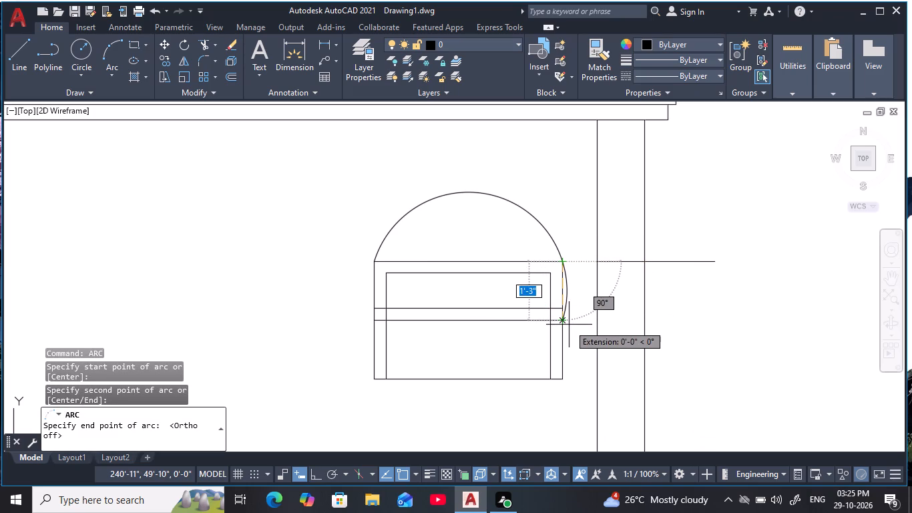
{"action": "left_click", "coordinate": [569, 326]}
{"action": "key", "text": "Escape"}
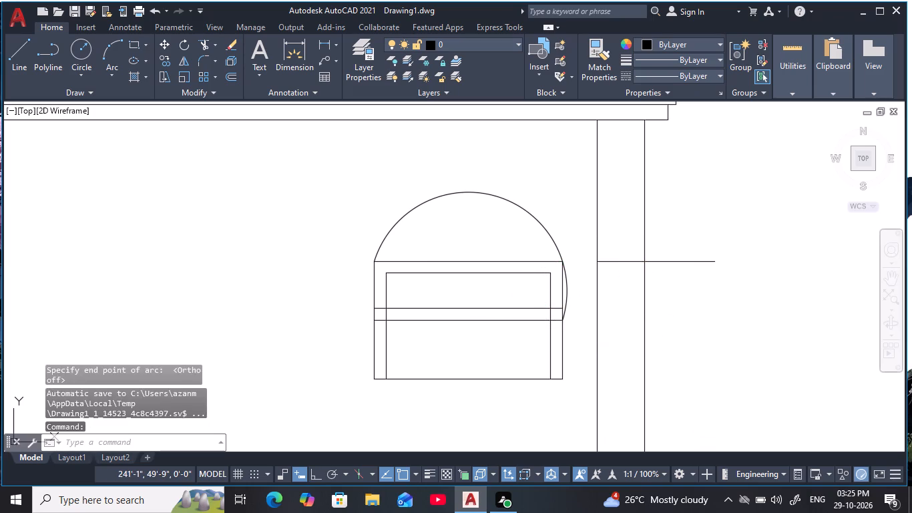
{"action": "key", "text": "Escape"}
{"action": "key", "text": "Escape"}
{"action": "key", "text": "Escape"}
Trim off the part of the arc that bulges past the window's right edge below the arch's springing line.
{"action": "type", "text": "tr"}
{"action": "key", "text": "space"}
{"action": "scroll", "coordinate": [551, 303], "scroll_direction": "up", "scroll_amount": 2}
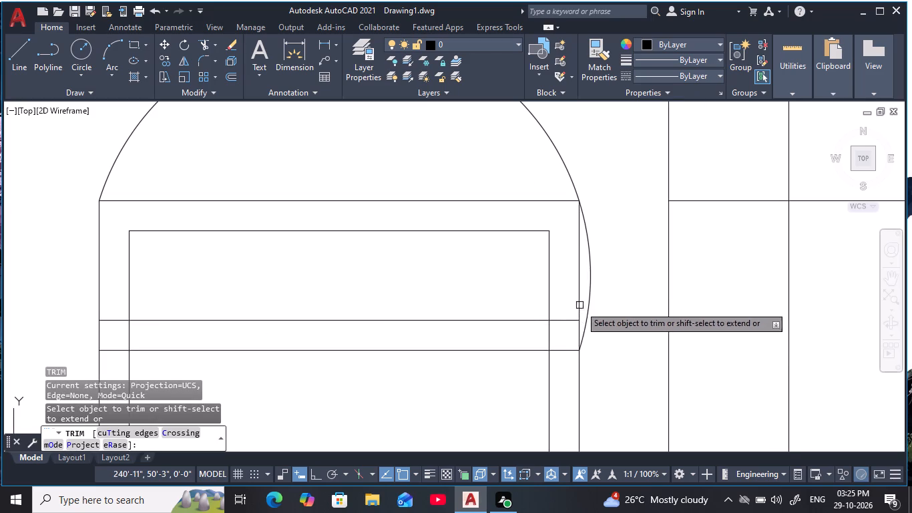
{"action": "left_click", "coordinate": [587, 319]}
{"action": "scroll", "coordinate": [559, 248], "scroll_direction": "down", "scroll_amount": 2}
{"action": "middle_click_drag", "start_coordinate": [550, 260], "coordinate": [575, 277]}
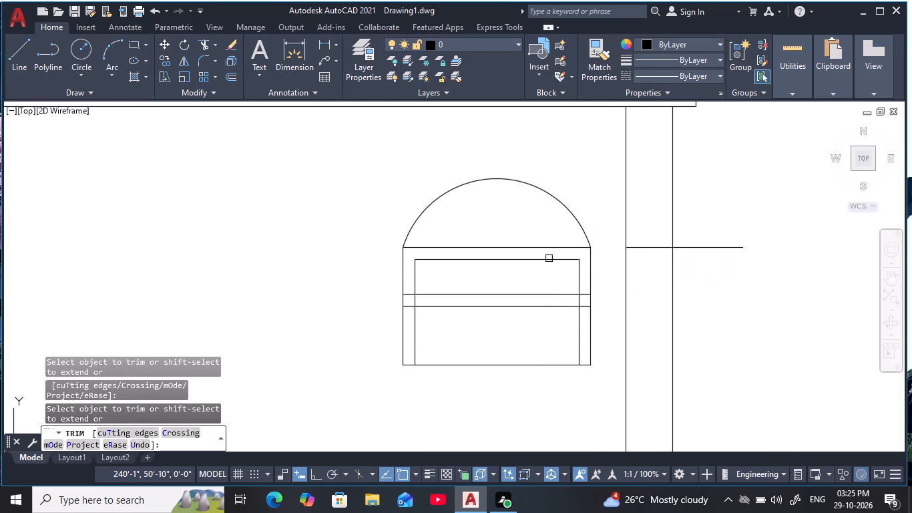
{"action": "key", "text": "Escape"}
{"action": "key", "text": "Escape"}
Offset the window's arch 3" inward to form the curved frame.
{"action": "type", "text": "o 3"}
{"action": "key", "text": "space"}
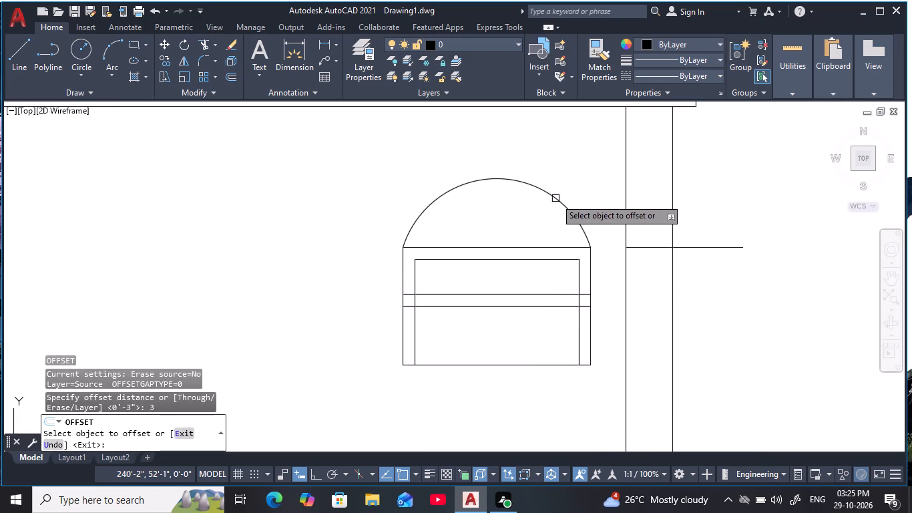
{"action": "left_click", "coordinate": [558, 195]}
{"action": "left_click", "coordinate": [522, 259]}
{"action": "key", "text": "Escape"}
{"action": "key", "text": "Escape"}
{"action": "key", "text": "Escape"}
{"action": "key", "text": "Escape"}
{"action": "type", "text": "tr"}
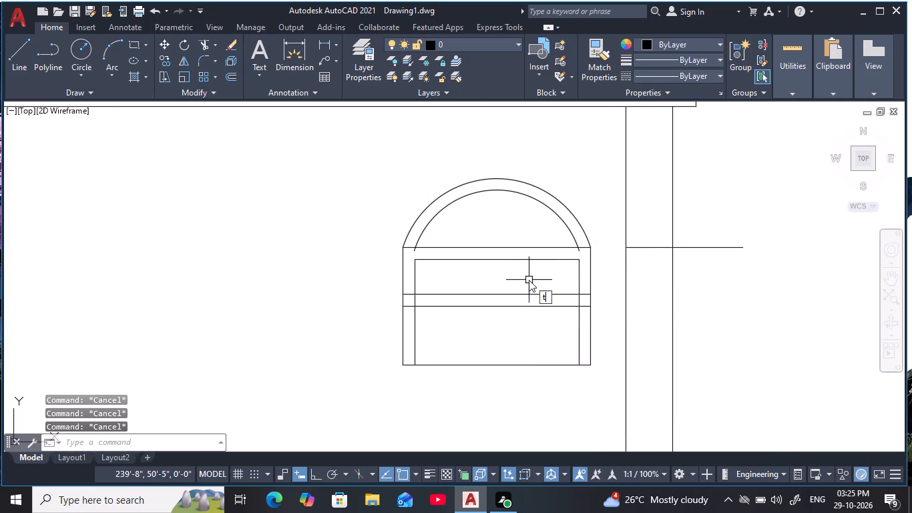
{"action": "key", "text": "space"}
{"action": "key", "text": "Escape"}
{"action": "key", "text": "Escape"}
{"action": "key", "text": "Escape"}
Extend the two inner vertical frame lines of the window upward to meet the inner arc.
{"action": "key", "text": "e"}
{"action": "type", "text": "x"}
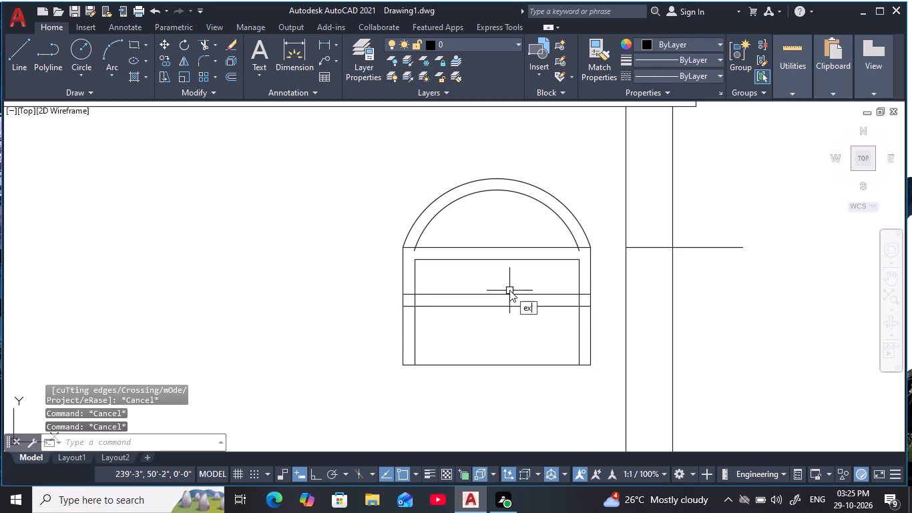
{"action": "key", "text": "space"}
{"action": "left_click", "coordinate": [416, 275]}
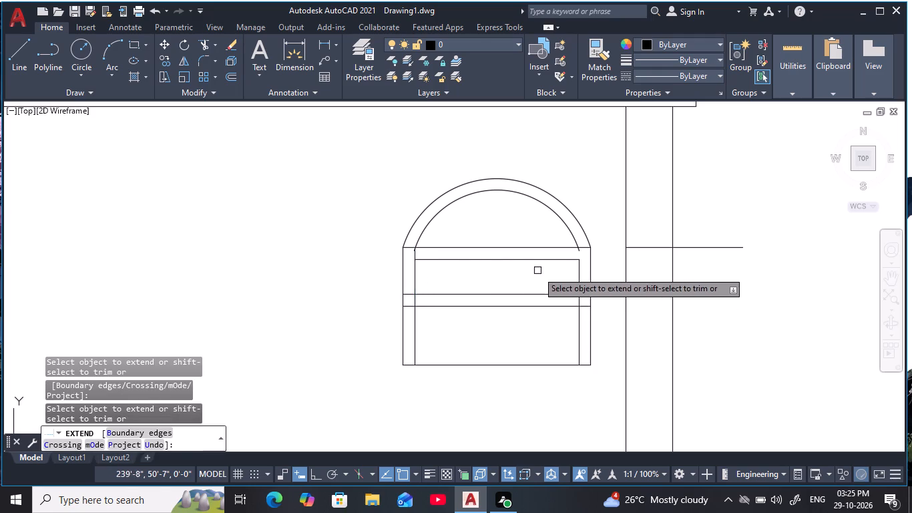
{"action": "left_click", "coordinate": [578, 275]}
{"action": "key", "text": "Escape"}
{"action": "key", "text": "Escape"}
{"action": "key", "text": "Escape"}
{"action": "key", "text": "Escape"}
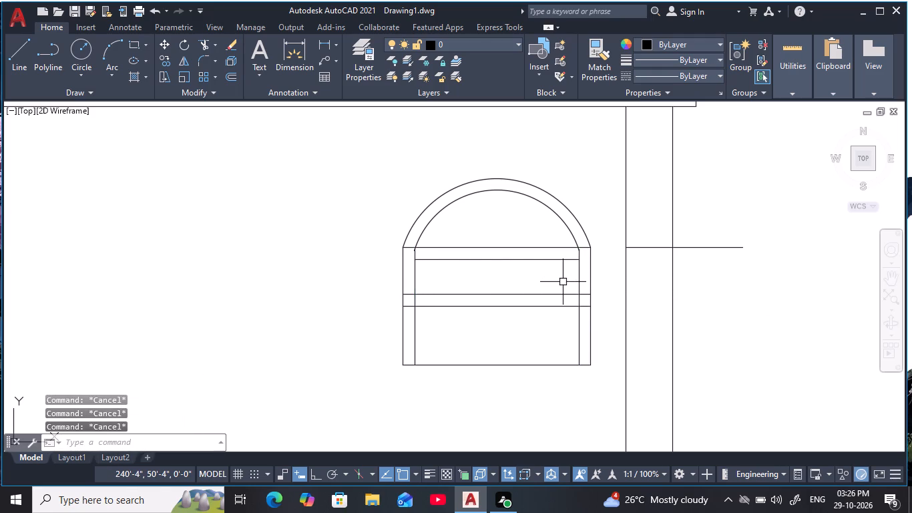
Trim the springing line's ends between the outer and inner frame lines and the inner arc's overshoot at the arch's base.
{"action": "type", "text": "tr"}
{"action": "key", "text": "space"}
{"action": "scroll", "coordinate": [405, 246], "scroll_direction": "up", "scroll_amount": 3}
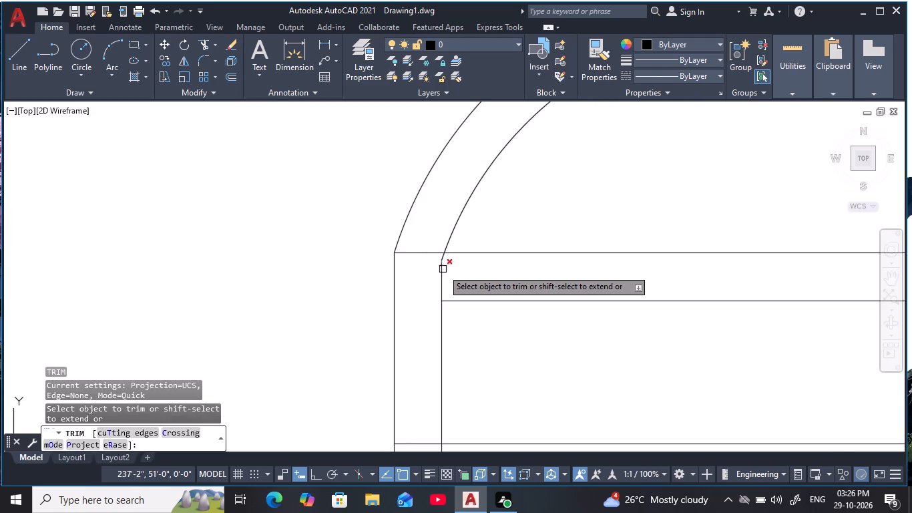
{"action": "scroll", "coordinate": [443, 269], "scroll_direction": "up", "scroll_amount": 3}
{"action": "left_click", "coordinate": [428, 260]}
{"action": "scroll", "coordinate": [501, 260], "scroll_direction": "down", "scroll_amount": 4}
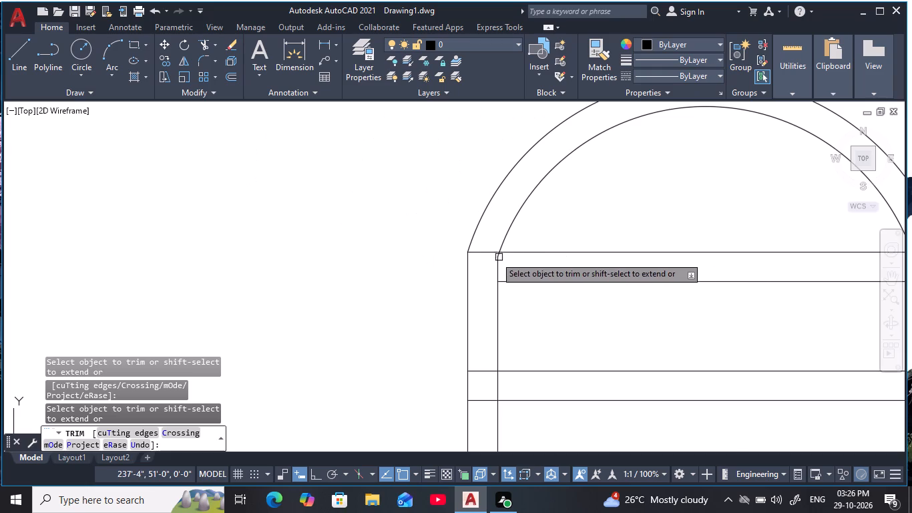
{"action": "left_click", "coordinate": [477, 251]}
{"action": "scroll", "coordinate": [590, 272], "scroll_direction": "down", "scroll_amount": 2}
{"action": "middle_click_drag", "start_coordinate": [565, 272], "coordinate": [397, 271]}
{"action": "scroll", "coordinate": [534, 267], "scroll_direction": "up", "scroll_amount": 4}
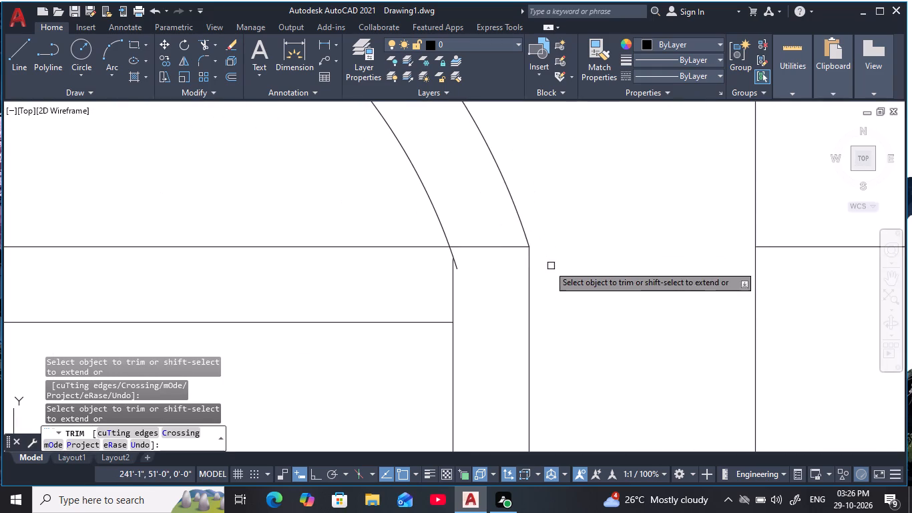
{"action": "scroll", "coordinate": [501, 263], "scroll_direction": "up", "scroll_amount": 2}
{"action": "left_click", "coordinate": [481, 206]}
{"action": "left_click", "coordinate": [513, 274]}
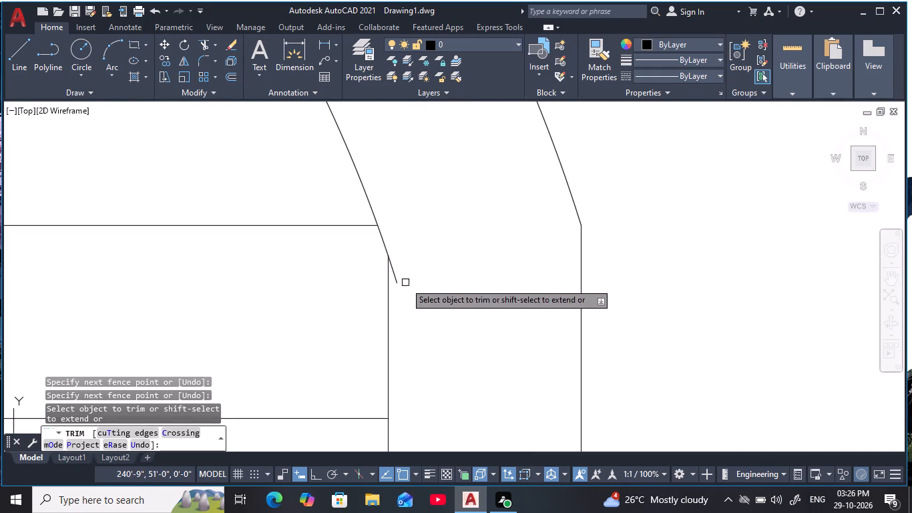
{"action": "left_click", "coordinate": [400, 283]}
{"action": "left_click", "coordinate": [394, 281]}
{"action": "scroll", "coordinate": [429, 275], "scroll_direction": "down", "scroll_amount": 4}
{"action": "middle_click_drag", "start_coordinate": [445, 275], "coordinate": [505, 260]}
{"action": "scroll", "coordinate": [420, 285], "scroll_direction": "down", "scroll_amount": 1}
{"action": "middle_click_drag", "start_coordinate": [419, 285], "coordinate": [468, 272]}
{"action": "key", "text": "Escape"}
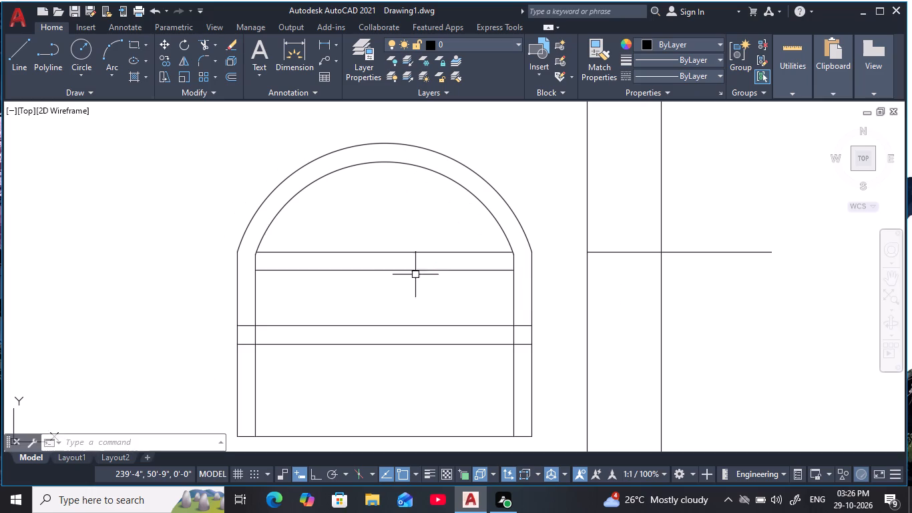
{"action": "key", "text": "Escape"}
{"action": "key", "text": "Escape"}
{"action": "middle_click_drag", "start_coordinate": [444, 267], "coordinate": [451, 248]}
{"action": "key", "text": "Escape"}
{"action": "key", "text": "Escape"}
{"action": "key", "text": "Escape"}
{"action": "key", "text": "Escape"}
{"action": "key", "text": "Escape"}
{"action": "key", "text": "Escape"}
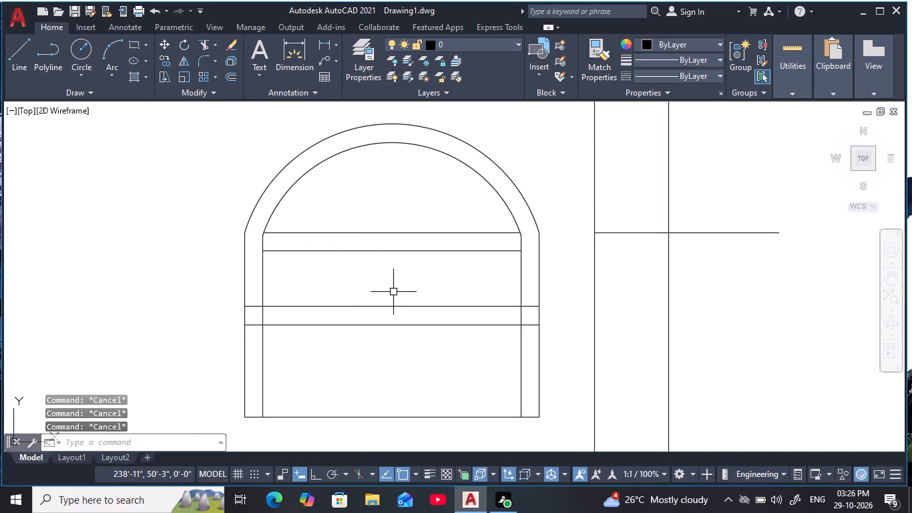
{"action": "key", "text": "Escape"}
{"action": "key", "text": "Escape"}
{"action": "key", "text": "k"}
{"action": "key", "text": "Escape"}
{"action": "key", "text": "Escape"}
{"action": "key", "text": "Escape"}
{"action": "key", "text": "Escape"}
Draw a vertical line about 1'-2" long from the springing line's midpoint to the top of the inner arc.
{"action": "type", "text": "l"}
{"action": "key", "text": "space"}
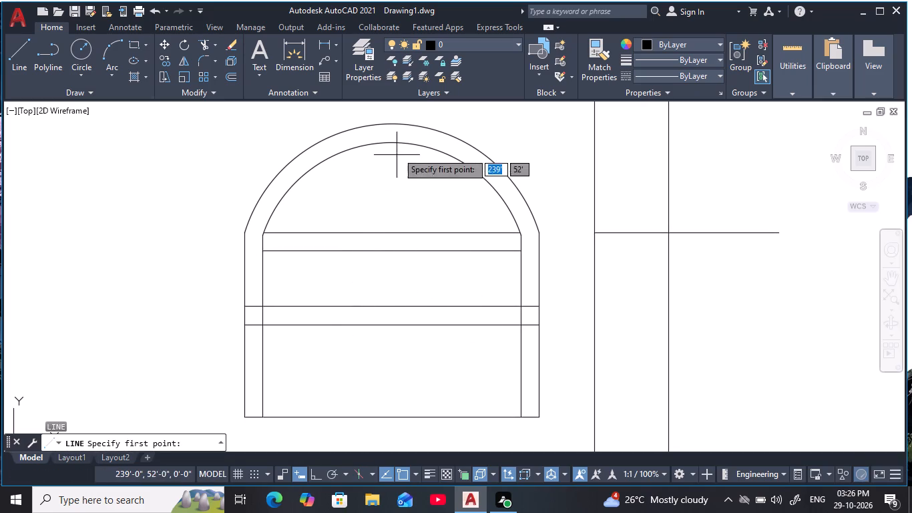
{"action": "left_click", "coordinate": [392, 234]}
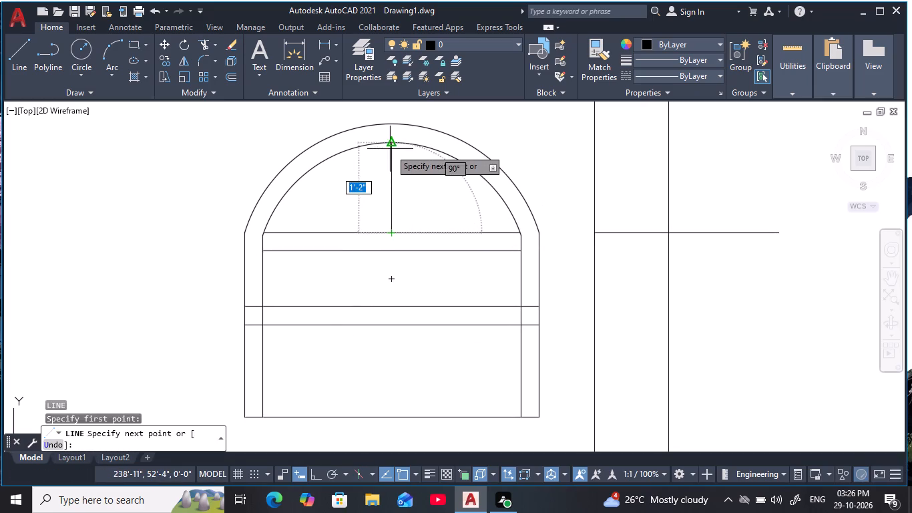
{"action": "left_click", "coordinate": [389, 144]}
{"action": "key", "text": "Escape"}
{"action": "key", "text": "Escape"}
{"action": "key", "text": "Escape"}
{"action": "key", "text": "Escape"}
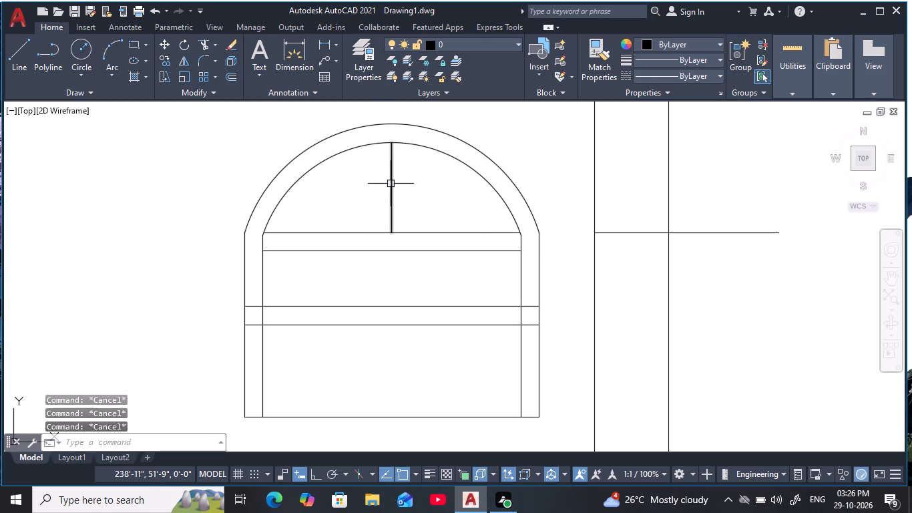
Offset the arch's vertical centre line 1.5" to both sides to form a central bar.
{"action": "key", "text": "o"}
{"action": "key", "text": "space"}
{"action": "type", "text": "1"}
{"action": "key", "text": "period"}
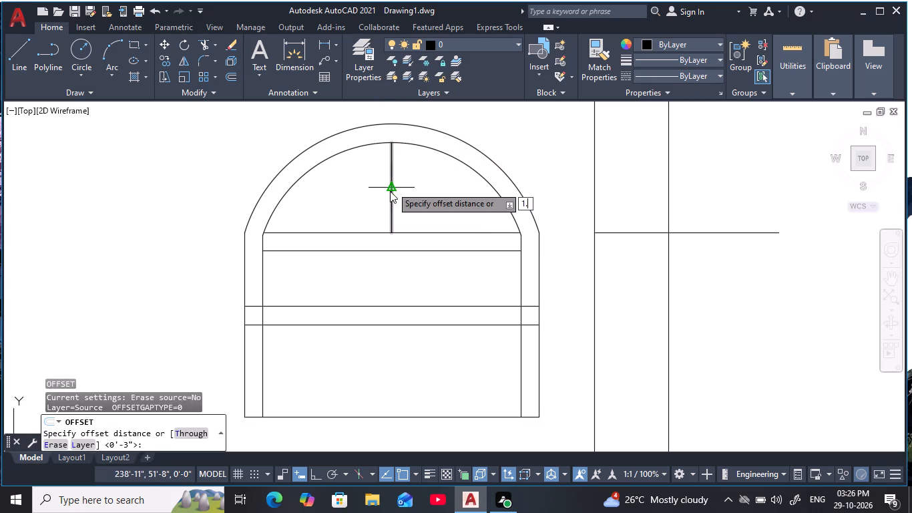
{"action": "type", "text": "5"}
{"action": "key", "text": "space"}
{"action": "left_click", "coordinate": [392, 195]}
{"action": "left_click", "coordinate": [343, 207]}
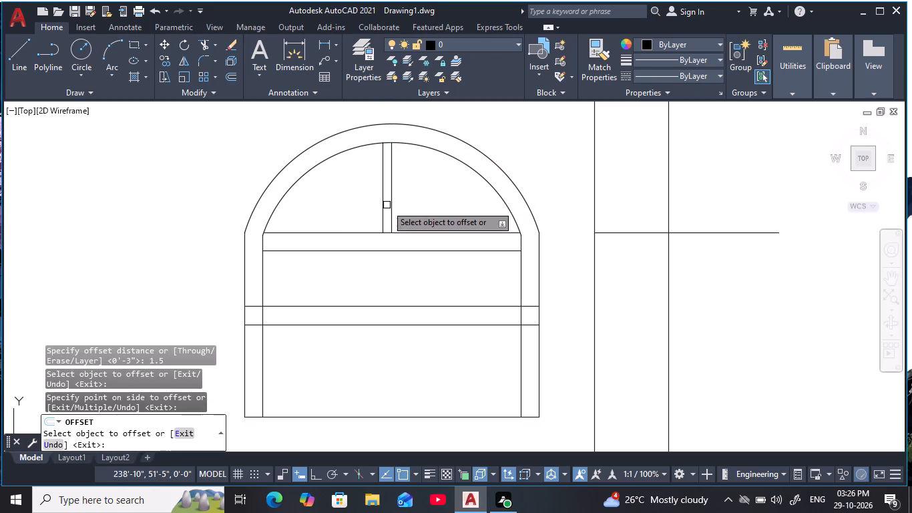
{"action": "left_click", "coordinate": [393, 204]}
{"action": "left_click", "coordinate": [422, 196]}
{"action": "key", "text": "Escape"}
{"action": "key", "text": "Escape"}
{"action": "key", "text": "Escape"}
{"action": "key", "text": "Escape"}
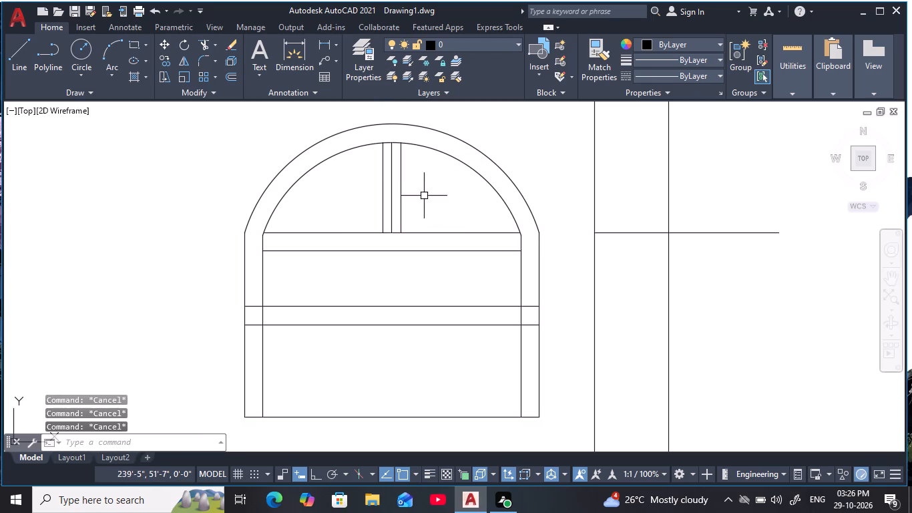
Trim away the middle line of the arch's central bar.
{"action": "type", "text": "tr"}
{"action": "key", "text": "space"}
{"action": "left_click", "coordinate": [391, 198]}
{"action": "key", "text": "Escape"}
{"action": "key", "text": "Escape"}
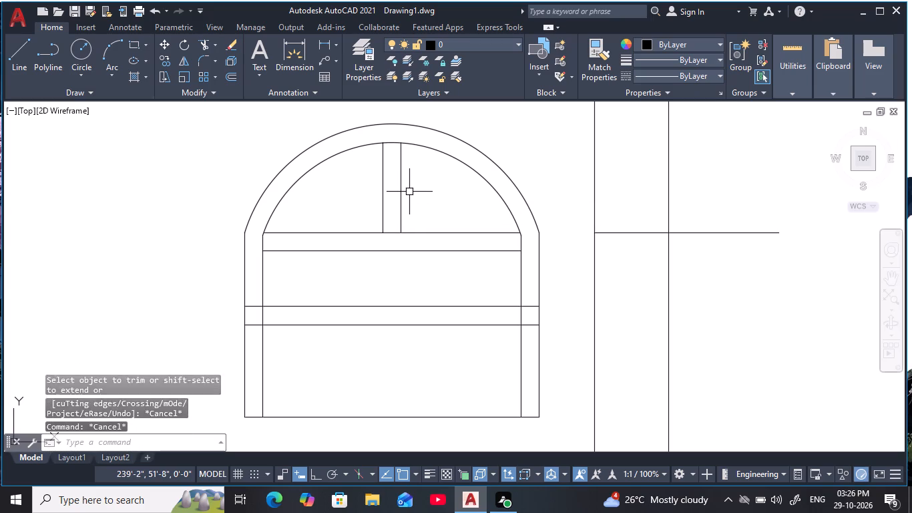
{"action": "key", "text": "Escape"}
{"action": "key", "text": "Escape"}
Draw a diagonal line about 1'-3" long at about 128° from the central bar's lower-left corner to the inner arc.
{"action": "type", "text": "l"}
{"action": "key", "text": "space"}
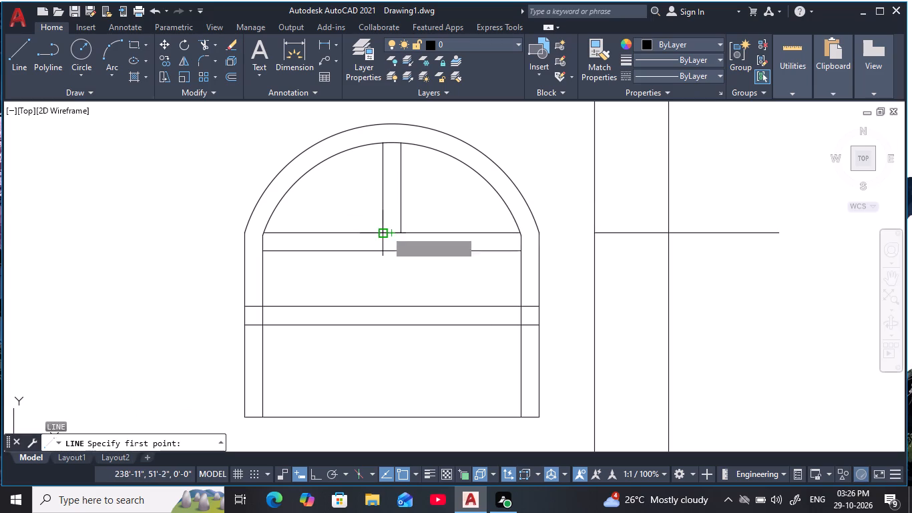
{"action": "left_click", "coordinate": [385, 231]}
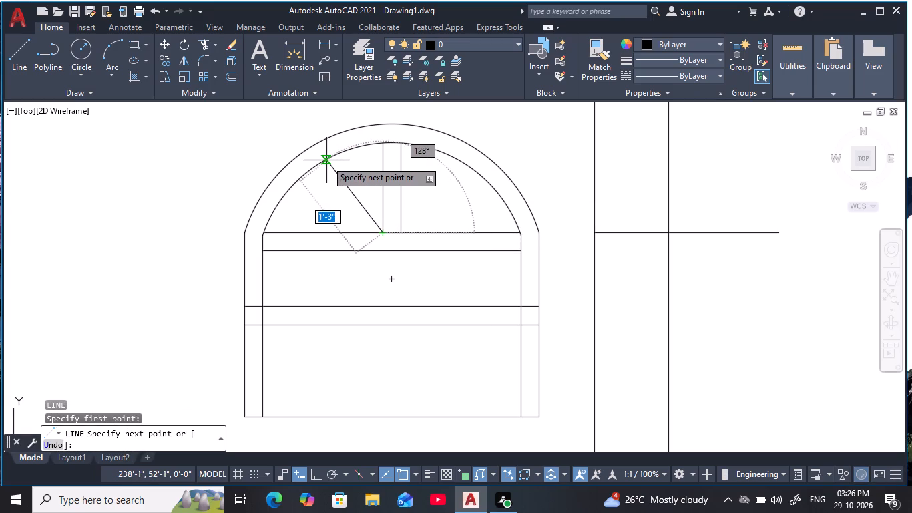
{"action": "left_click", "coordinate": [326, 160]}
{"action": "key", "text": "Escape"}
{"action": "key", "text": "Escape"}
{"action": "key", "text": "Escape"}
Offset the diagonal line 3" to its lower-left side to form a radial bar in the arch.
{"action": "type", "text": "o 3"}
{"action": "key", "text": "space"}
{"action": "left_click", "coordinate": [356, 197]}
{"action": "left_click", "coordinate": [316, 227]}
{"action": "key", "text": "Escape"}
{"action": "key", "text": "Escape"}
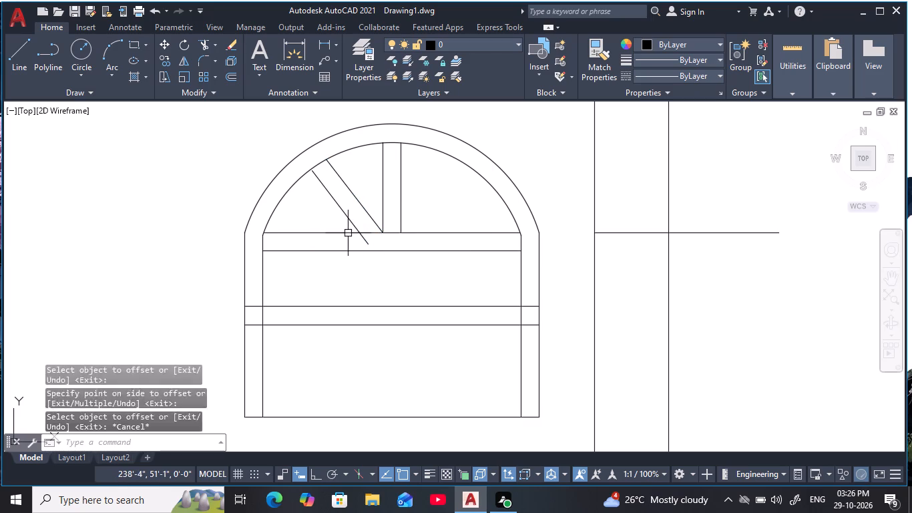
{"action": "key", "text": "Escape"}
{"action": "key", "text": "Escape"}
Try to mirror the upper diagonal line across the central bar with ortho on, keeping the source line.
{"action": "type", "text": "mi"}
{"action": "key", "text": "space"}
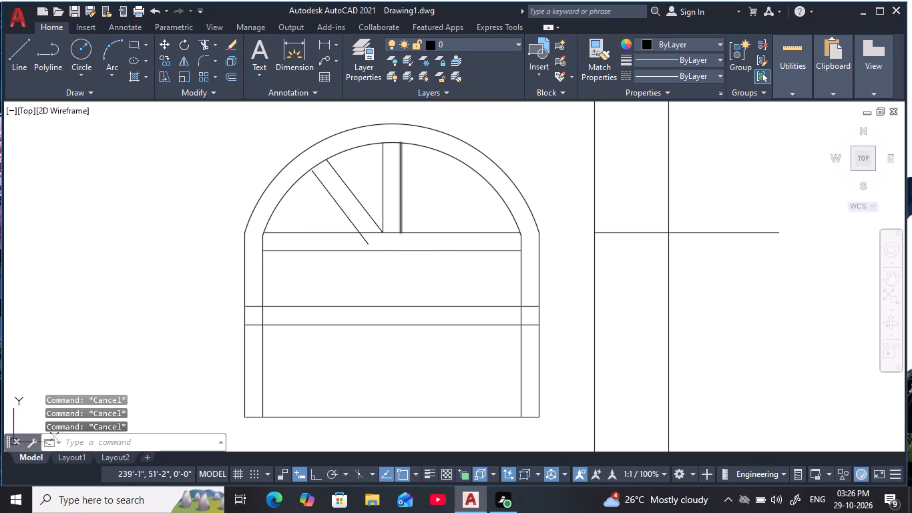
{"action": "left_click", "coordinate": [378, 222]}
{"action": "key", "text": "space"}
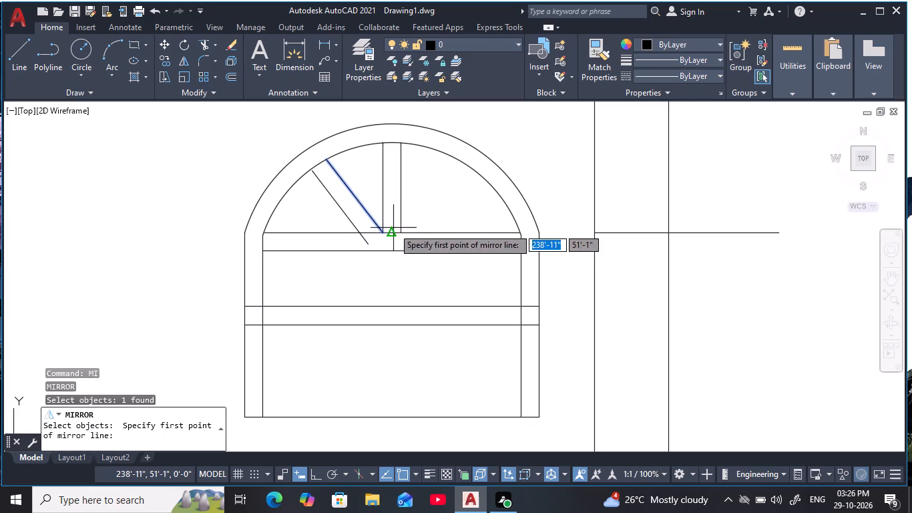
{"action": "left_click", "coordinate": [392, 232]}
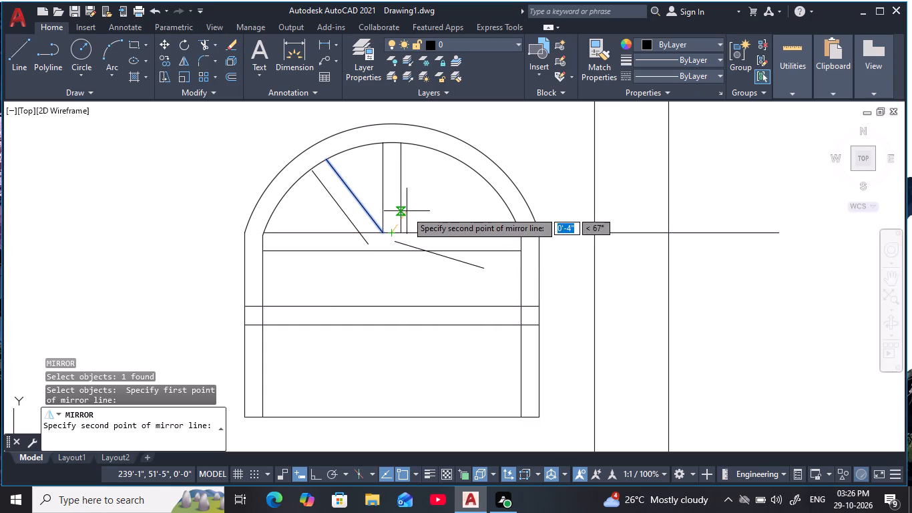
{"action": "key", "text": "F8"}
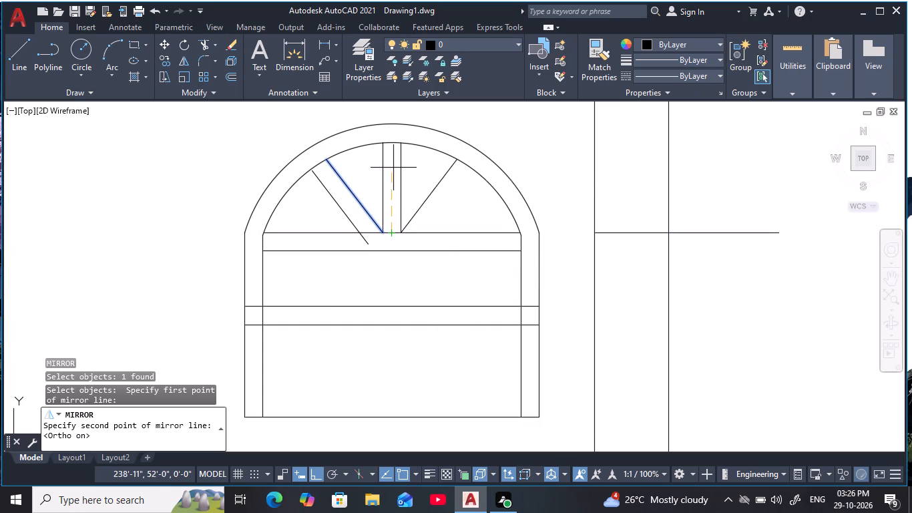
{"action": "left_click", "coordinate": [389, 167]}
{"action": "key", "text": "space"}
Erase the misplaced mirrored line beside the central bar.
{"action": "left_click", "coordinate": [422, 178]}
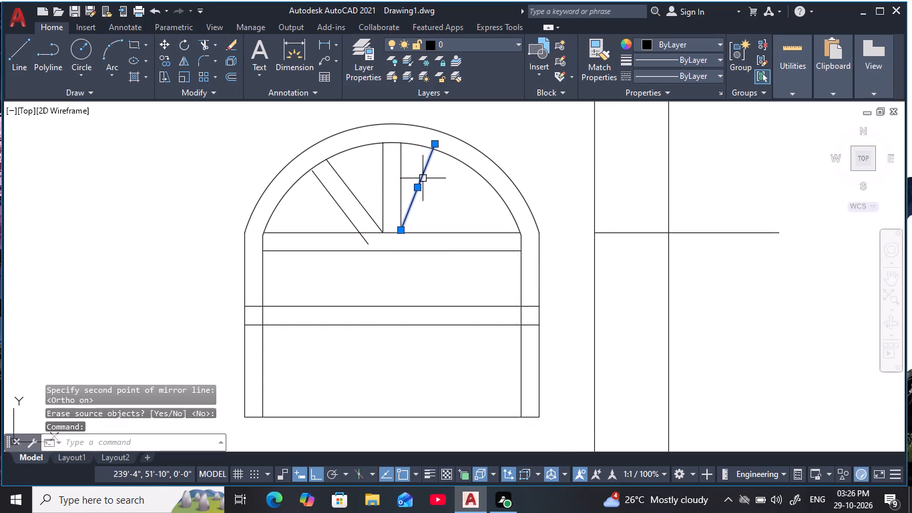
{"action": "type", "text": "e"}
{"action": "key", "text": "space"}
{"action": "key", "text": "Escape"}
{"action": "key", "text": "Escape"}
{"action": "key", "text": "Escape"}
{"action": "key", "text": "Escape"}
Mirror the upper diagonal line about the vertical axis through the springing line's midpoint, keeping the source line.
{"action": "left_click", "coordinate": [368, 212]}
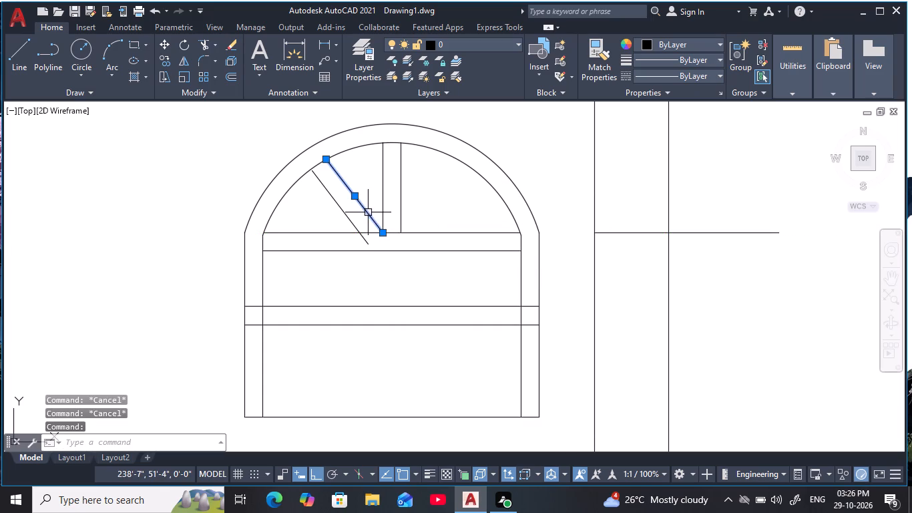
{"action": "type", "text": "mi"}
{"action": "key", "text": "space"}
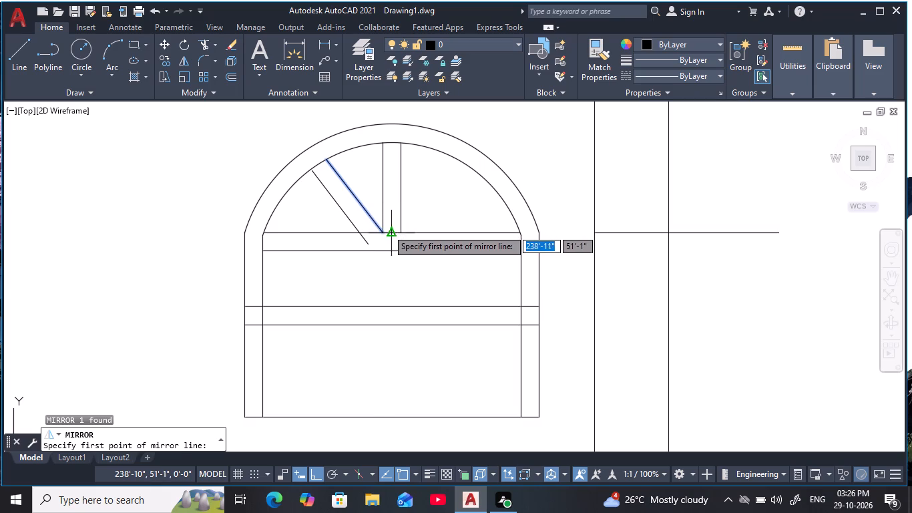
{"action": "left_click", "coordinate": [393, 229]}
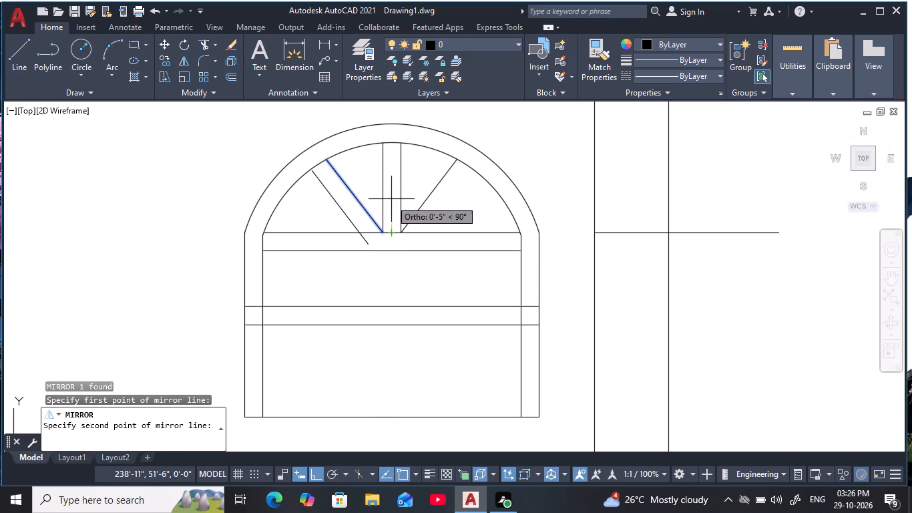
{"action": "left_click", "coordinate": [393, 195]}
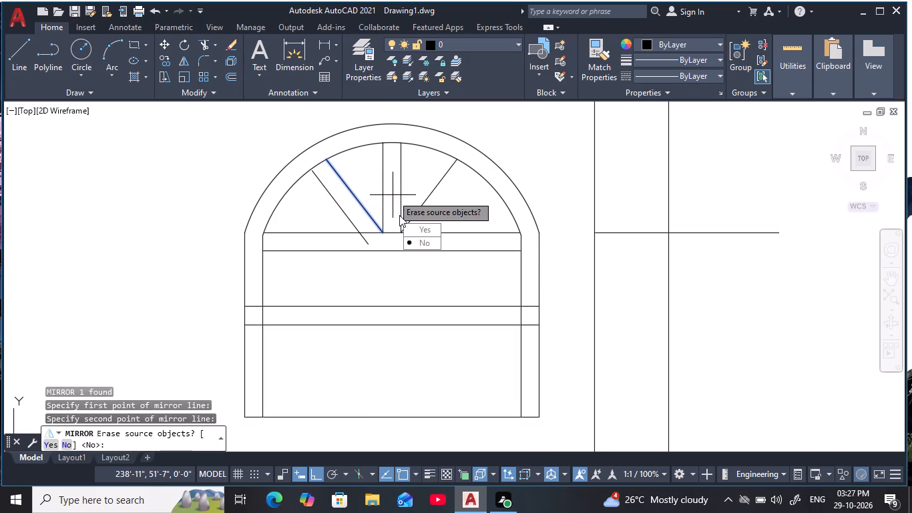
{"action": "key", "text": "space"}
{"action": "key", "text": "Escape"}
{"action": "key", "text": "Escape"}
{"action": "key", "text": "Escape"}
Offset the mirrored diagonal line 3" to its lower-right side to form the matching radial bar.
{"action": "type", "text": "o"}
{"action": "key", "text": "space"}
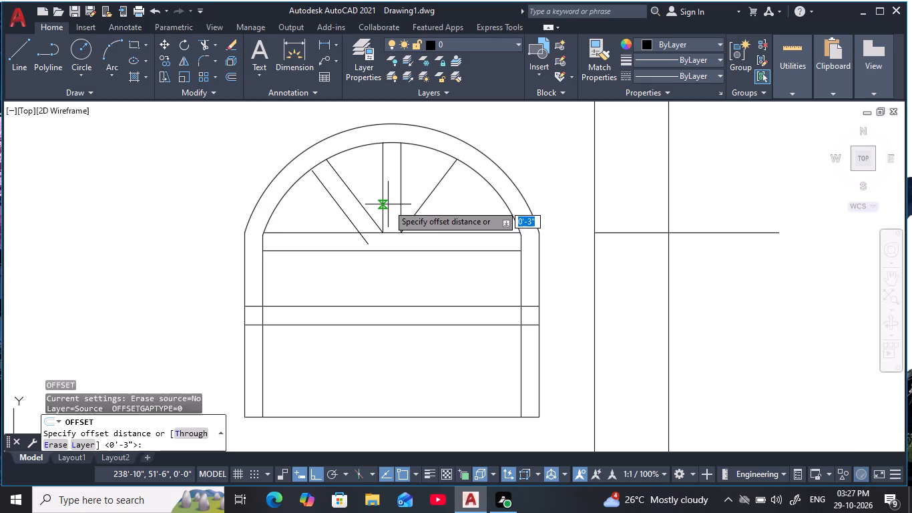
{"action": "type", "text": "3"}
{"action": "key", "text": "space"}
{"action": "left_click", "coordinate": [429, 201]}
{"action": "left_click", "coordinate": [447, 215]}
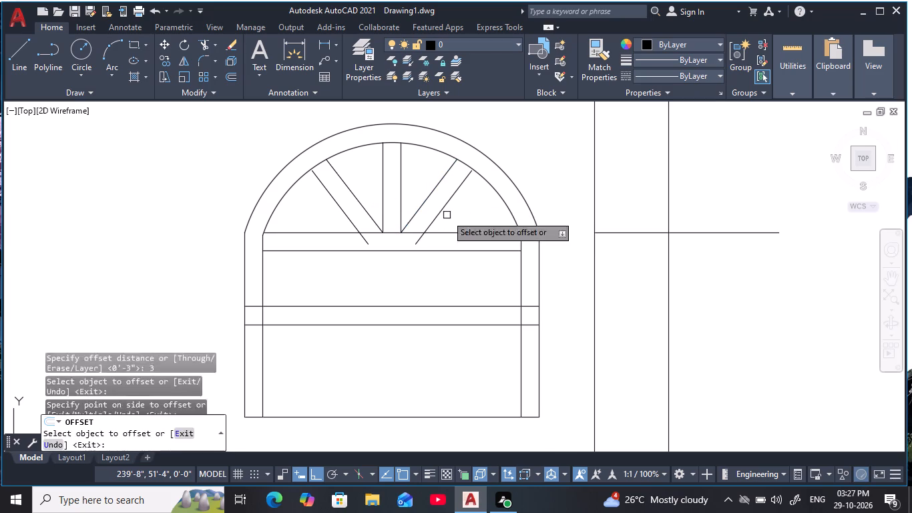
Trim the outer radial bar lines' overhangs below the springing line and remove the springing line segments between the bars.
{"action": "key", "text": "Escape"}
{"action": "key", "text": "Escape"}
{"action": "key", "text": "Escape"}
{"action": "type", "text": "tr"}
{"action": "key", "text": "space"}
{"action": "scroll", "coordinate": [377, 235], "scroll_direction": "up", "scroll_amount": 2}
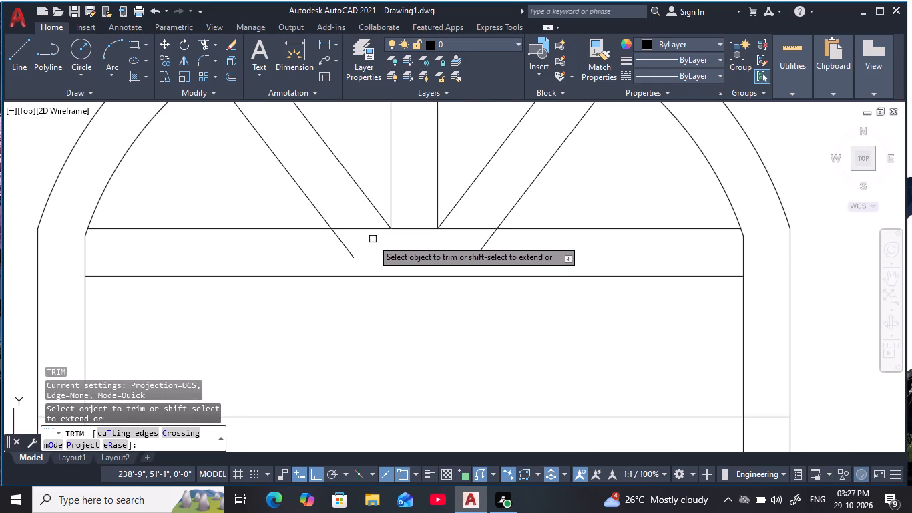
{"action": "left_click_drag", "start_coordinate": [371, 242], "coordinate": [363, 246]}
{"action": "left_click", "coordinate": [311, 254]}
{"action": "left_click", "coordinate": [527, 246]}
{"action": "left_click", "coordinate": [448, 242]}
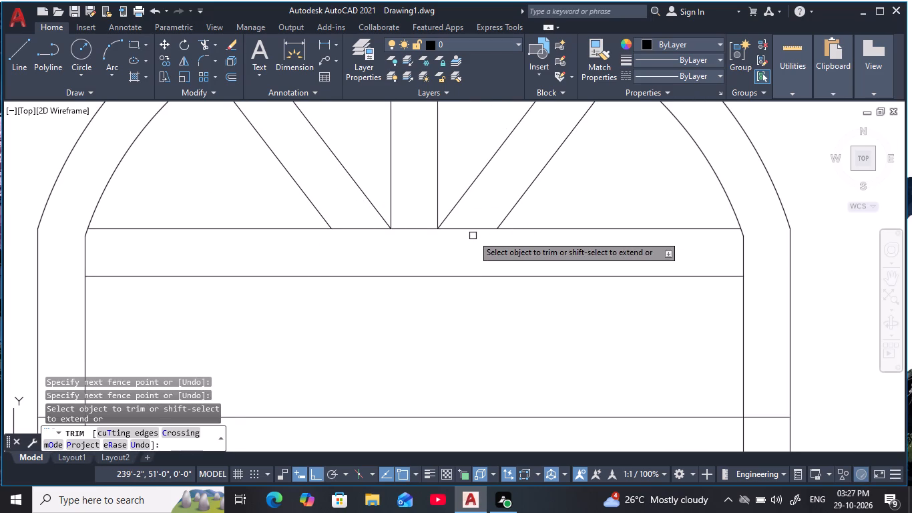
{"action": "left_click", "coordinate": [474, 229]}
{"action": "left_click", "coordinate": [368, 232]}
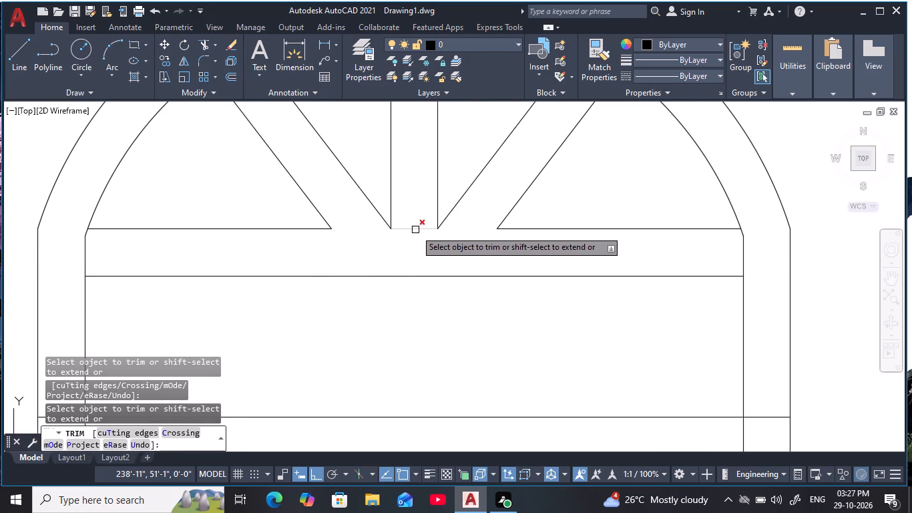
{"action": "left_click", "coordinate": [415, 228]}
Trim the two lower horizontal rail lines out of both side frames so they end at the inner frame lines.
{"action": "scroll", "coordinate": [420, 222], "scroll_direction": "down", "scroll_amount": 2}
{"action": "middle_click_drag", "start_coordinate": [421, 222], "coordinate": [425, 240]}
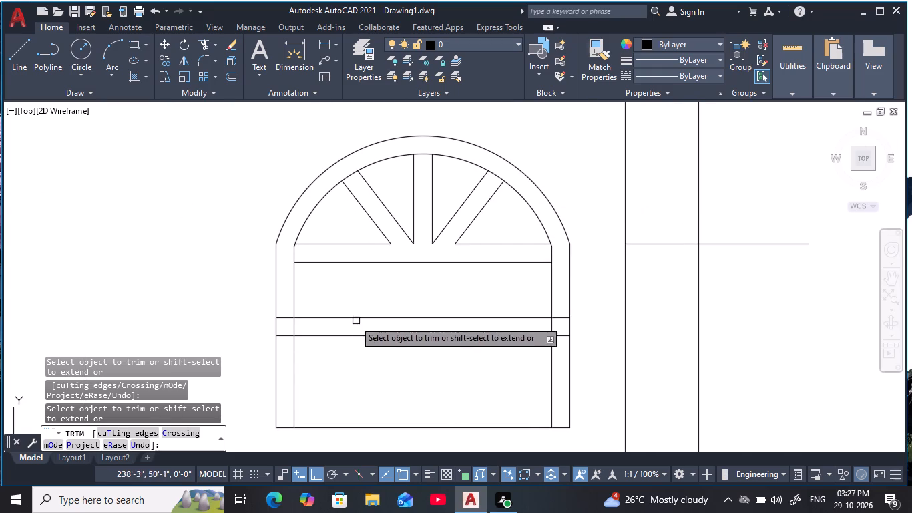
{"action": "scroll", "coordinate": [280, 343], "scroll_direction": "up", "scroll_amount": 1}
{"action": "left_click", "coordinate": [288, 343]}
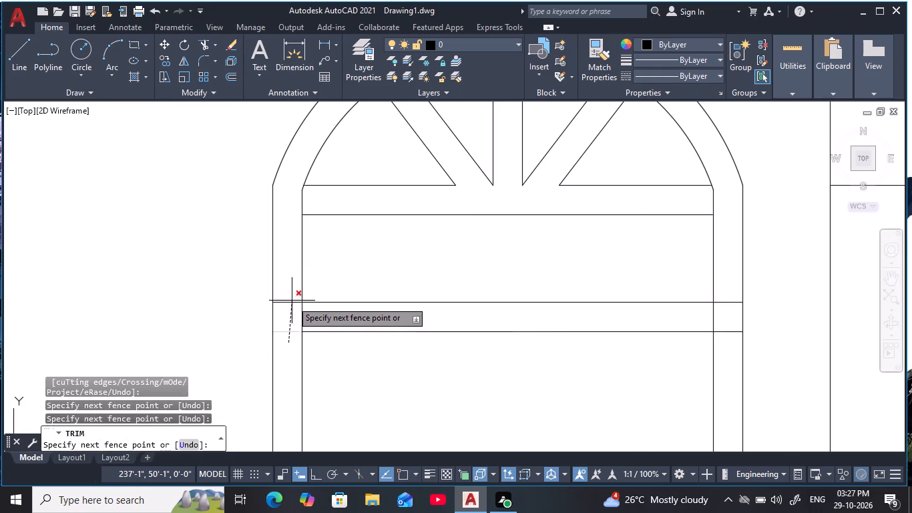
{"action": "left_click", "coordinate": [292, 301]}
{"action": "left_click", "coordinate": [737, 347]}
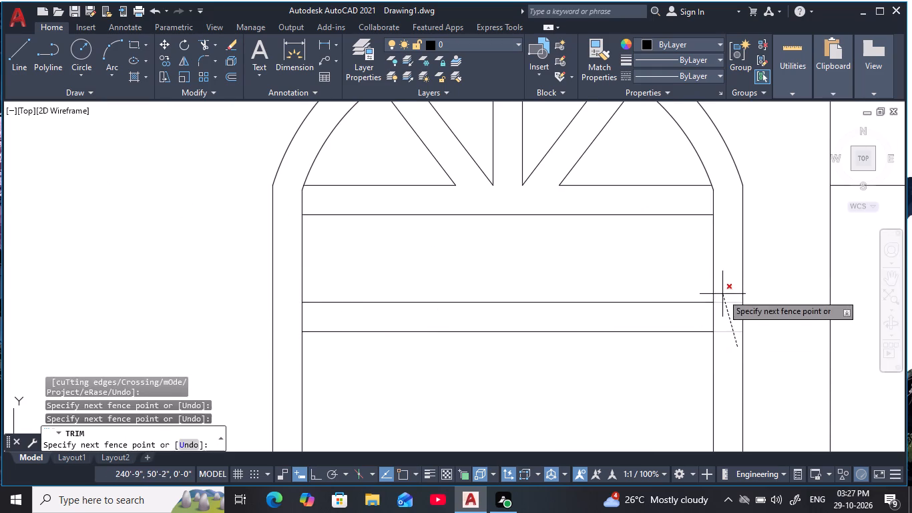
{"action": "left_click", "coordinate": [722, 294]}
{"action": "key", "text": "Escape"}
{"action": "key", "text": "Escape"}
{"action": "key", "text": "Escape"}
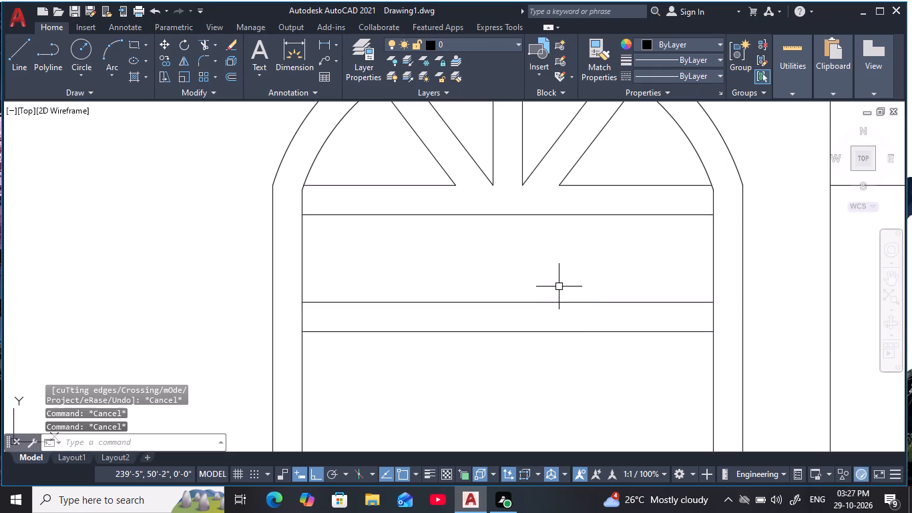
Draw a vertical line about 1' long from the midpoint of the line below the springing line to the middle rail's lower line.
{"action": "key", "text": "l"}
{"action": "key", "text": "space"}
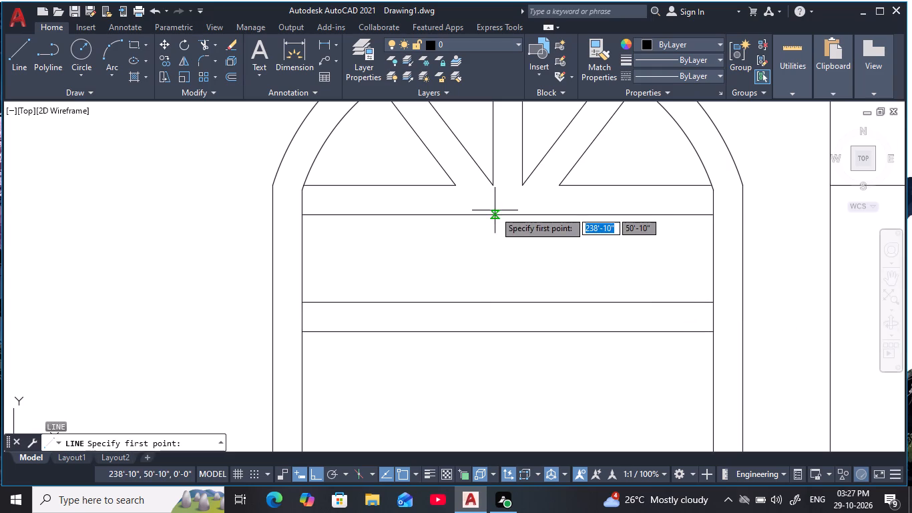
{"action": "left_click", "coordinate": [506, 216]}
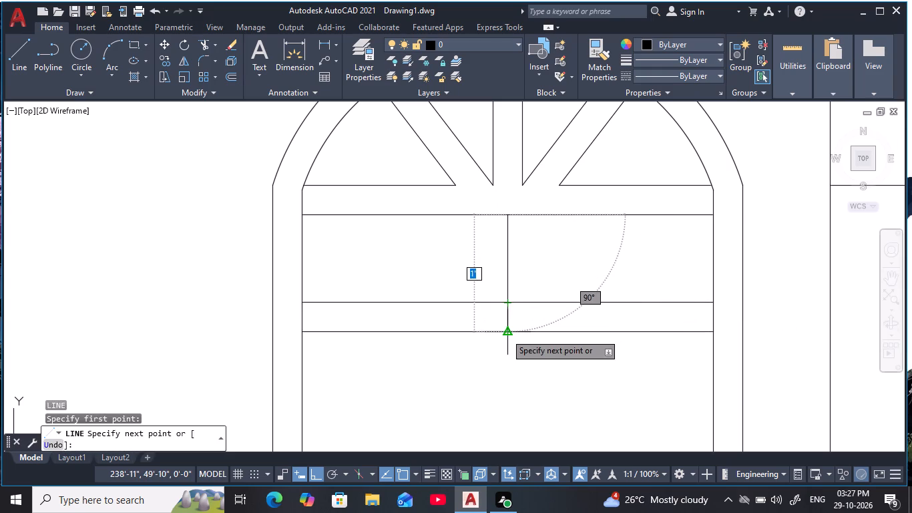
{"action": "left_click", "coordinate": [505, 333]}
{"action": "key", "text": "Escape"}
{"action": "key", "text": "Escape"}
{"action": "key", "text": "Escape"}
{"action": "key", "text": "Escape"}
{"action": "key", "text": "Escape"}
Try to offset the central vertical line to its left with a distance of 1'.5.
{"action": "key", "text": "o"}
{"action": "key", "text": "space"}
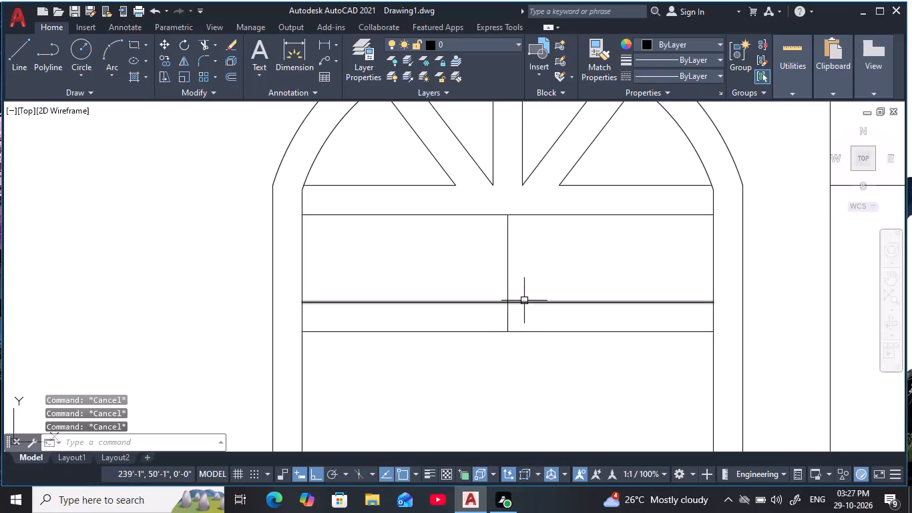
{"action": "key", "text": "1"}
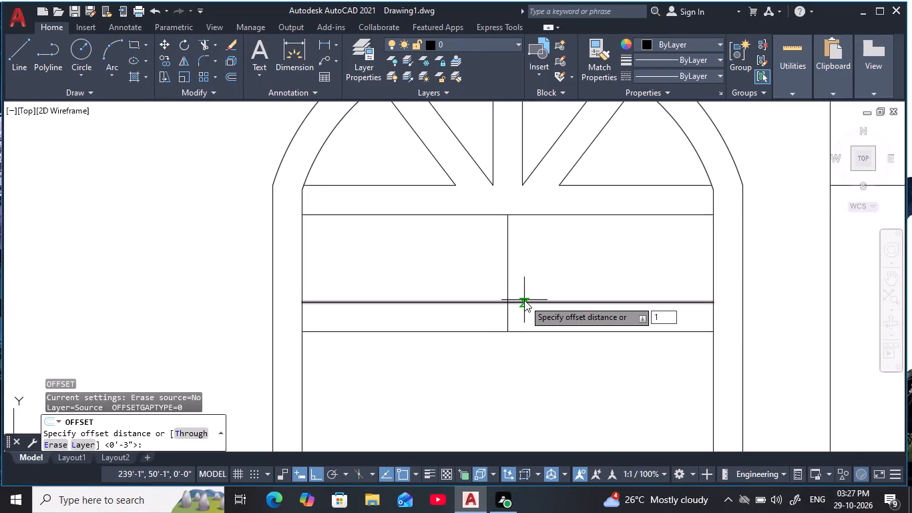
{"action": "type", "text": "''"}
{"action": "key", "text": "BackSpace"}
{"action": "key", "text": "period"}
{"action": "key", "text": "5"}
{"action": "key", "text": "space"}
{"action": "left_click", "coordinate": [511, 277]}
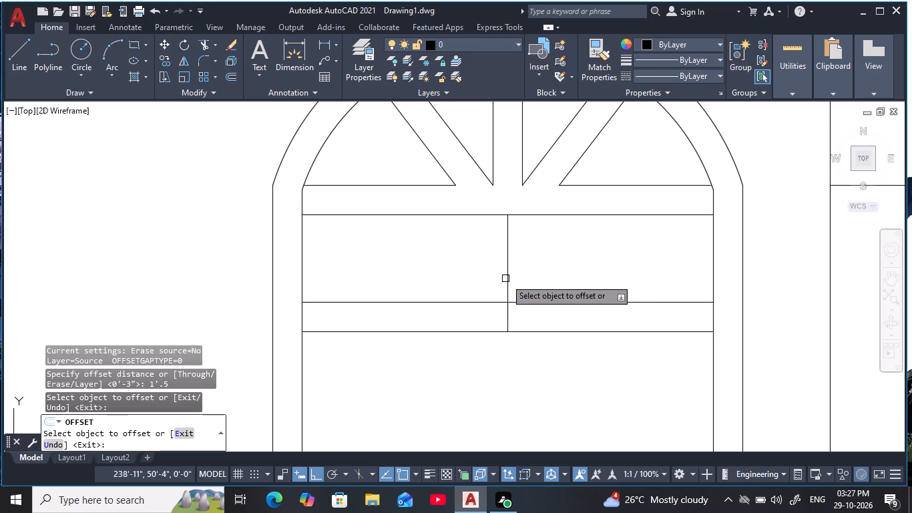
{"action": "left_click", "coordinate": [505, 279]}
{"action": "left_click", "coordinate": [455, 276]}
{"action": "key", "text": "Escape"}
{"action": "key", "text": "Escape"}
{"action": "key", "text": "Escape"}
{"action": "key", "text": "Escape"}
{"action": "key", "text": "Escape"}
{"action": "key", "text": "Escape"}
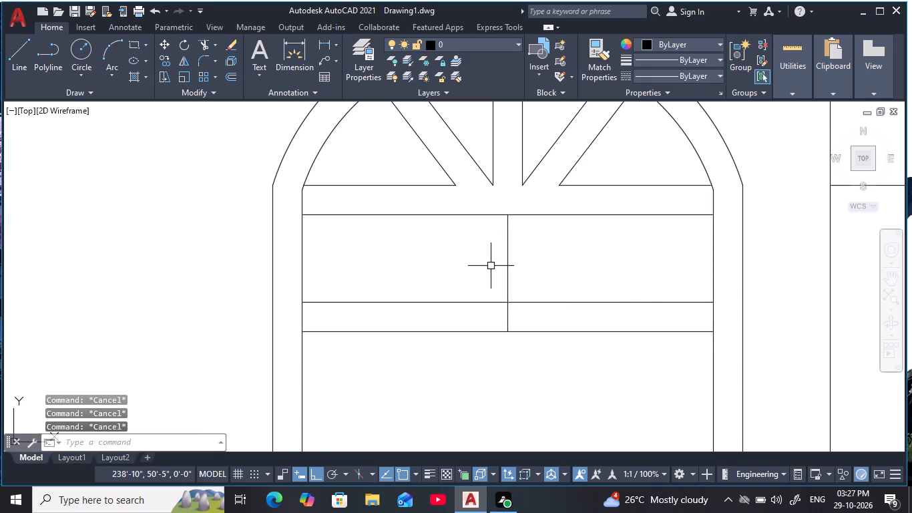
Offset the central vertical line 1.5" to each side to form the mullion edges.
{"action": "type", "text": "o 1"}
{"action": "type", "text": ".5"}
{"action": "key", "text": "space"}
{"action": "left_click", "coordinate": [506, 279]}
{"action": "left_click", "coordinate": [460, 291]}
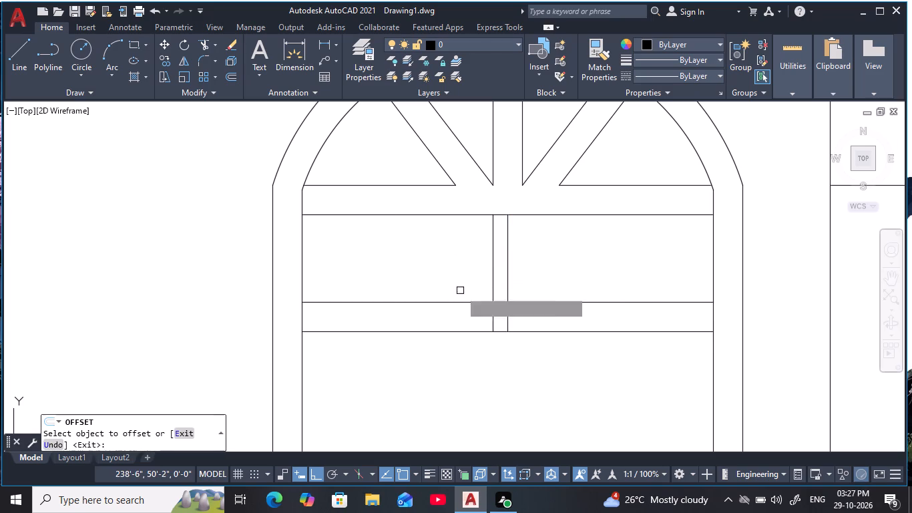
{"action": "left_click", "coordinate": [504, 291]}
{"action": "left_click", "coordinate": [541, 285]}
{"action": "key", "text": "Escape"}
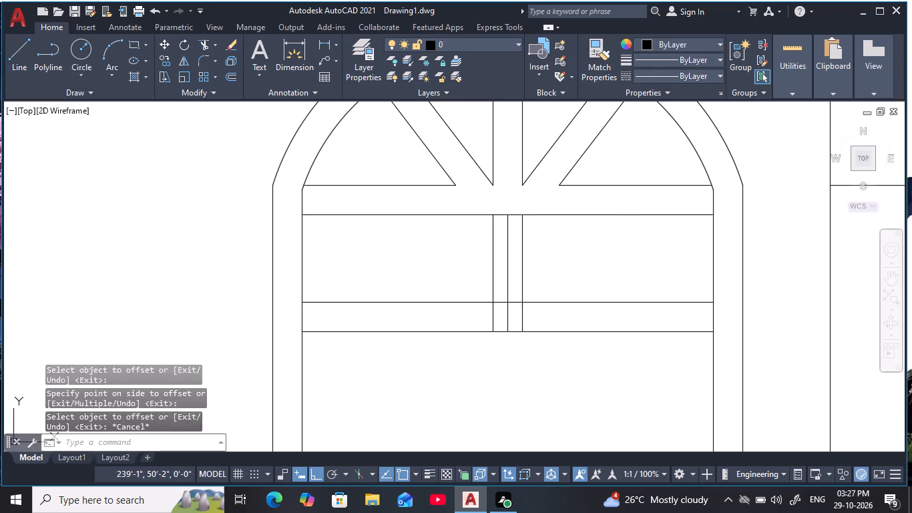
{"action": "key", "text": "Escape"}
{"action": "key", "text": "Escape"}
{"action": "key", "text": "Escape"}
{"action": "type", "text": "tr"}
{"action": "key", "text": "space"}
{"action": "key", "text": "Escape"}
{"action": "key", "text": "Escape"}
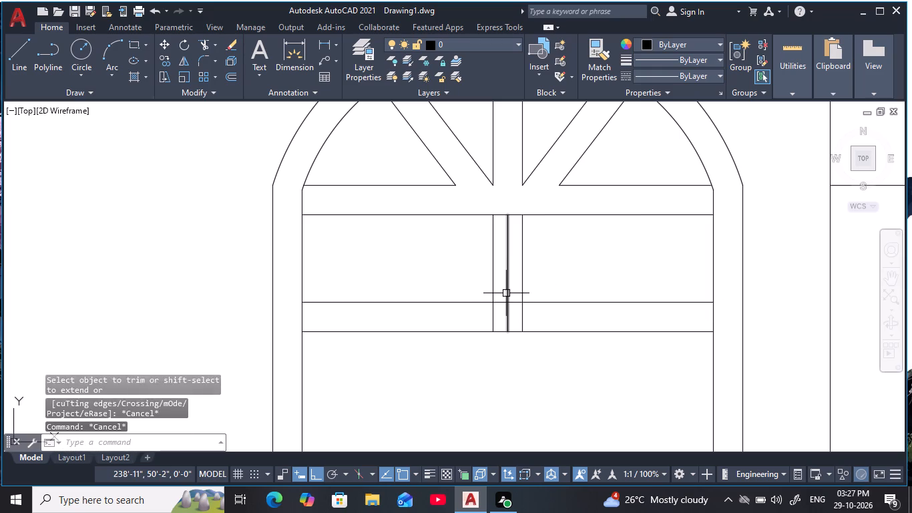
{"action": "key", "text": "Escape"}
Erase the original centre line between the two mullion edges.
{"action": "left_click", "coordinate": [507, 294]}
{"action": "key", "text": "r"}
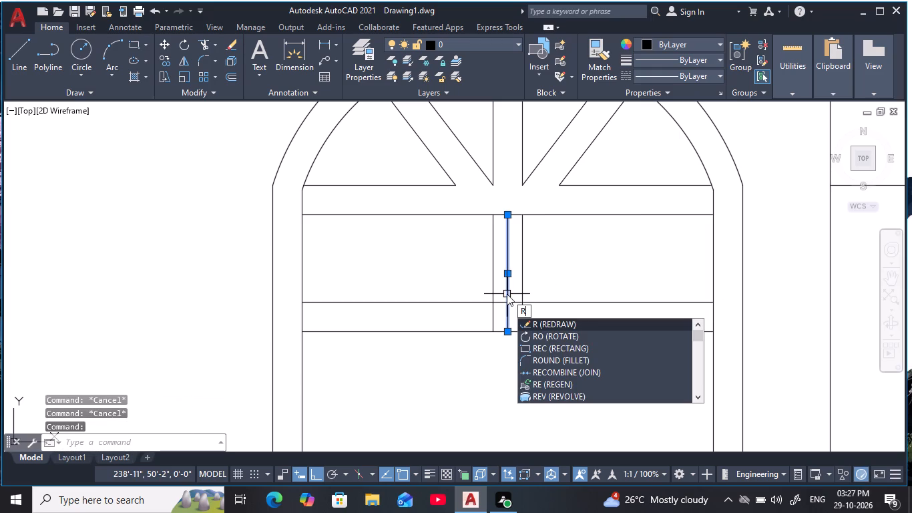
{"action": "key", "text": "BackSpace"}
{"action": "type", "text": "e"}
{"action": "key", "text": "space"}
{"action": "key", "text": "Escape"}
{"action": "key", "text": "Escape"}
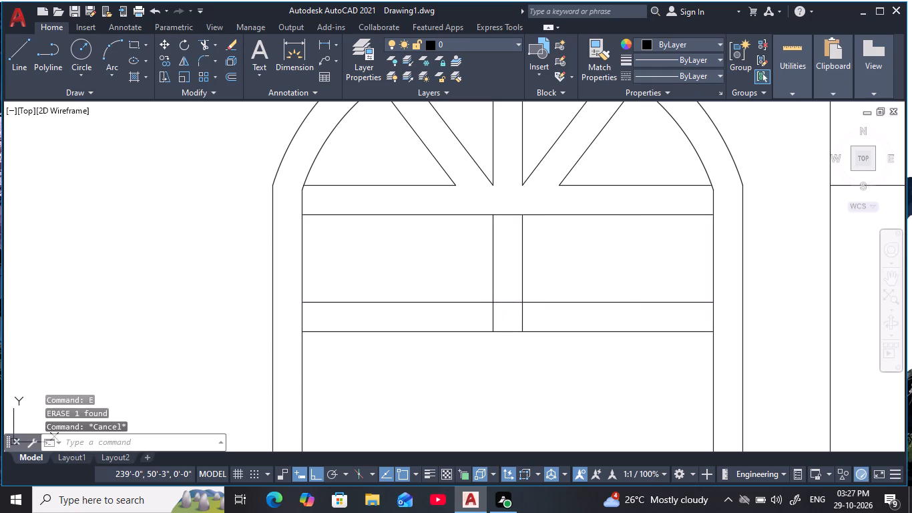
{"action": "key", "text": "Escape"}
{"action": "key", "text": "Escape"}
{"action": "key", "text": "Escape"}
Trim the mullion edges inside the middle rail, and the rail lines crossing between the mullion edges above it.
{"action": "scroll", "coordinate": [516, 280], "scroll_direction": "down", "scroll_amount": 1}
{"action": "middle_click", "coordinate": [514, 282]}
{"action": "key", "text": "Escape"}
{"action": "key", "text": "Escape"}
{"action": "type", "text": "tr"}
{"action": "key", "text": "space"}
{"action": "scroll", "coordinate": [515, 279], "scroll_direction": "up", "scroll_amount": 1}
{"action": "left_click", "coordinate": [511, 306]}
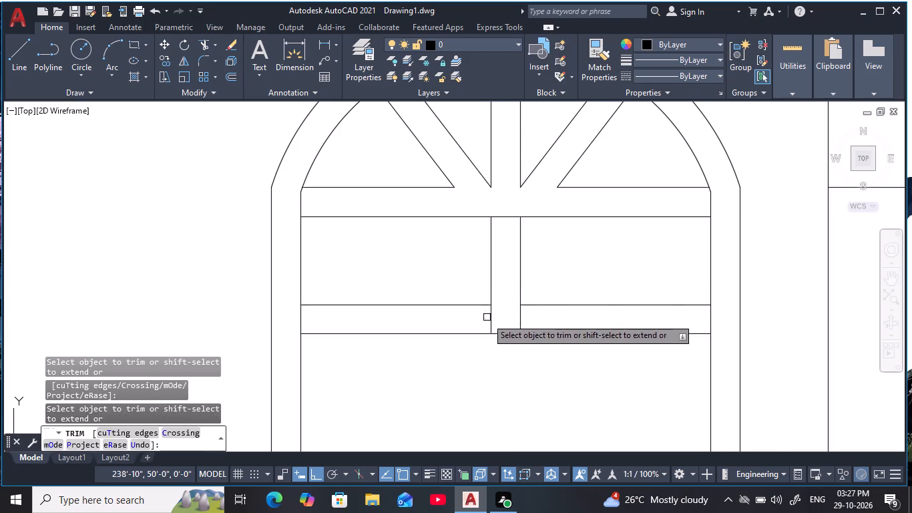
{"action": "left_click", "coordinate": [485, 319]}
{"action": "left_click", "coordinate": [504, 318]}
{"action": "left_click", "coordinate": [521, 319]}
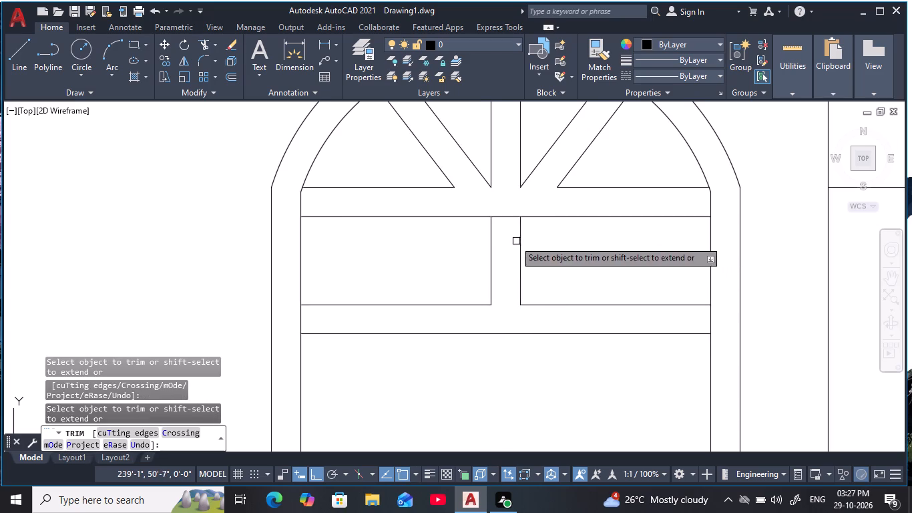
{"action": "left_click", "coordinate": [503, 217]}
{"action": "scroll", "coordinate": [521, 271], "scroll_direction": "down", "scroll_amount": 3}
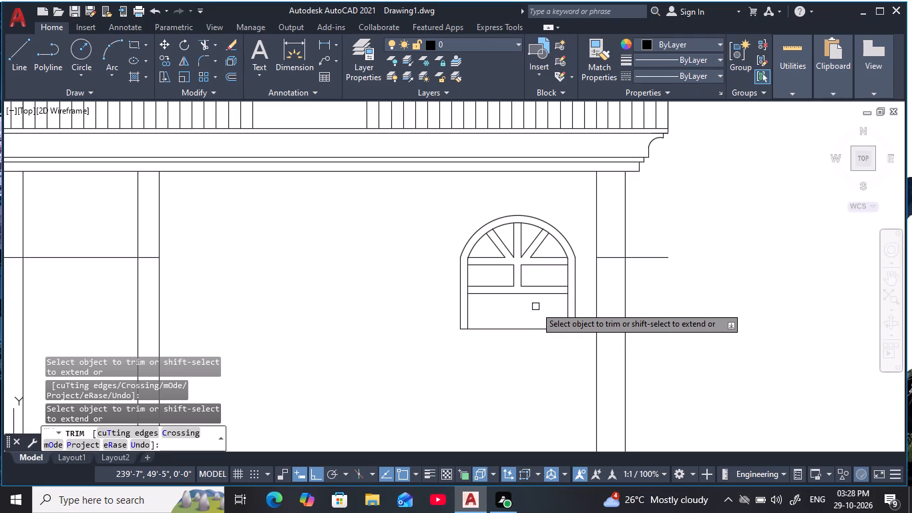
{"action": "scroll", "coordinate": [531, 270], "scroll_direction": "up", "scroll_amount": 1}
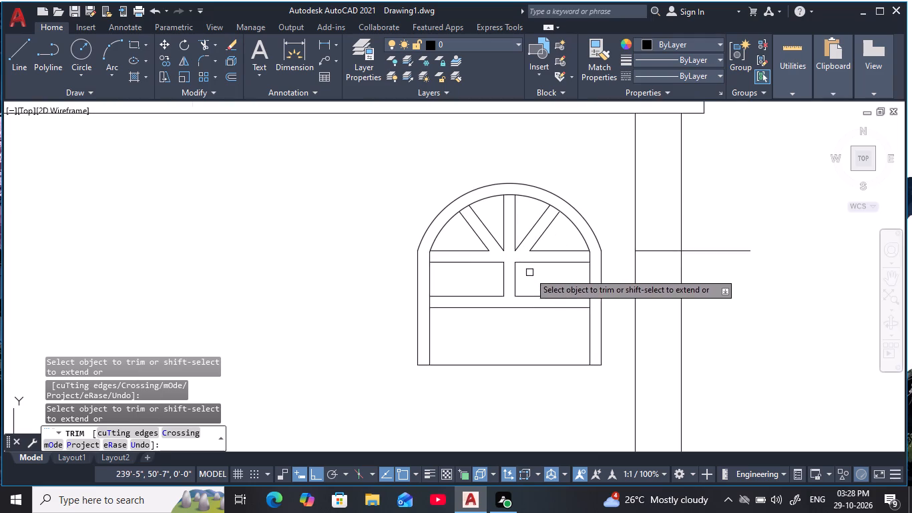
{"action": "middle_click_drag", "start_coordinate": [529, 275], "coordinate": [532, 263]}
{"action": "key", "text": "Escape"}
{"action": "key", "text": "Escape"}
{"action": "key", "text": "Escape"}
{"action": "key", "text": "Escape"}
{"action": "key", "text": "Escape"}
Extend both mullion edges up to the arch's central bar and down to the window's bottom line.
{"action": "type", "text": "ex"}
{"action": "key", "text": "space"}
{"action": "left_click", "coordinate": [517, 266]}
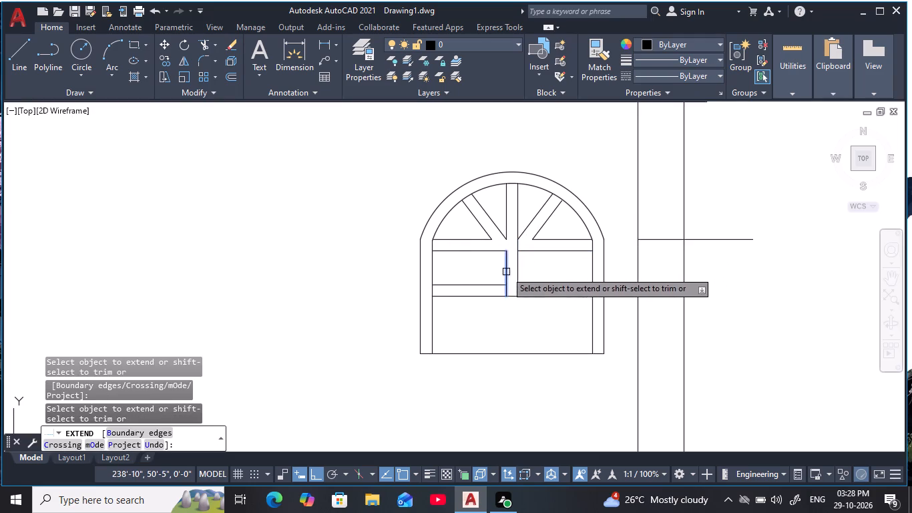
{"action": "left_click", "coordinate": [505, 270]}
{"action": "left_click", "coordinate": [505, 280]}
{"action": "left_click", "coordinate": [507, 271]}
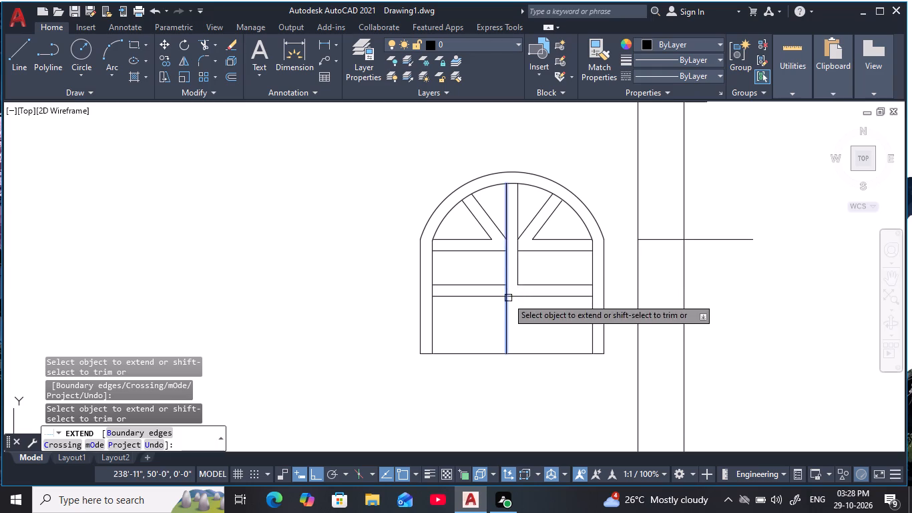
{"action": "left_click", "coordinate": [520, 274]}
{"action": "left_click", "coordinate": [520, 304]}
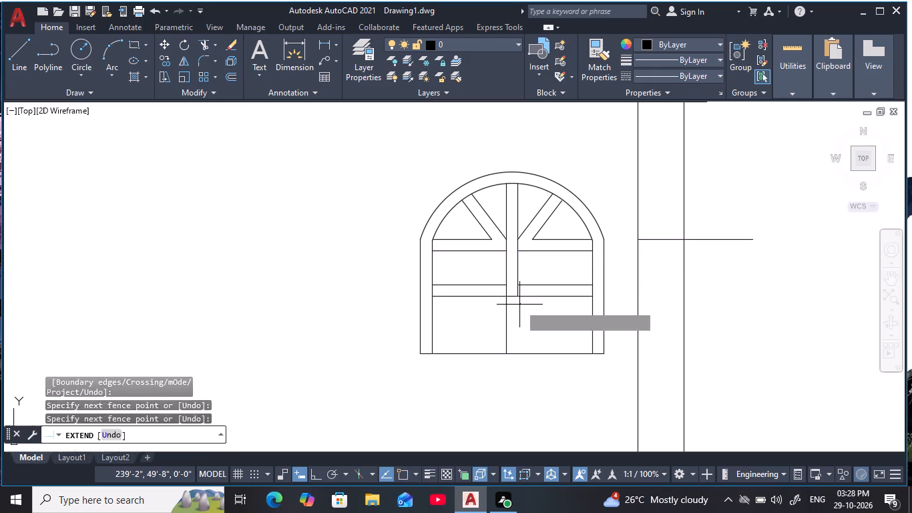
{"action": "key", "text": "Escape"}
{"action": "key", "text": "Escape"}
{"action": "key", "text": "Escape"}
{"action": "key", "text": "space"}
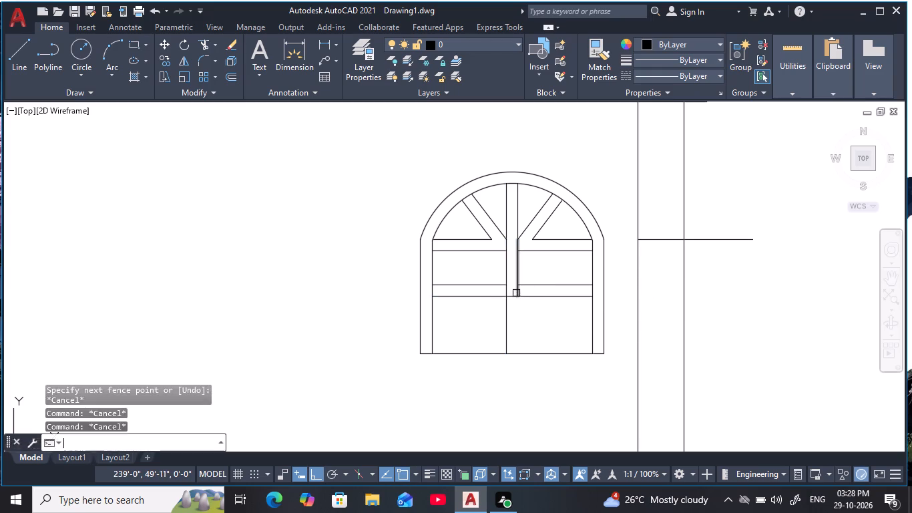
{"action": "left_click", "coordinate": [518, 291]}
{"action": "key", "text": "Escape"}
{"action": "key", "text": "Escape"}
{"action": "key", "text": "Escape"}
{"action": "key", "text": "Escape"}
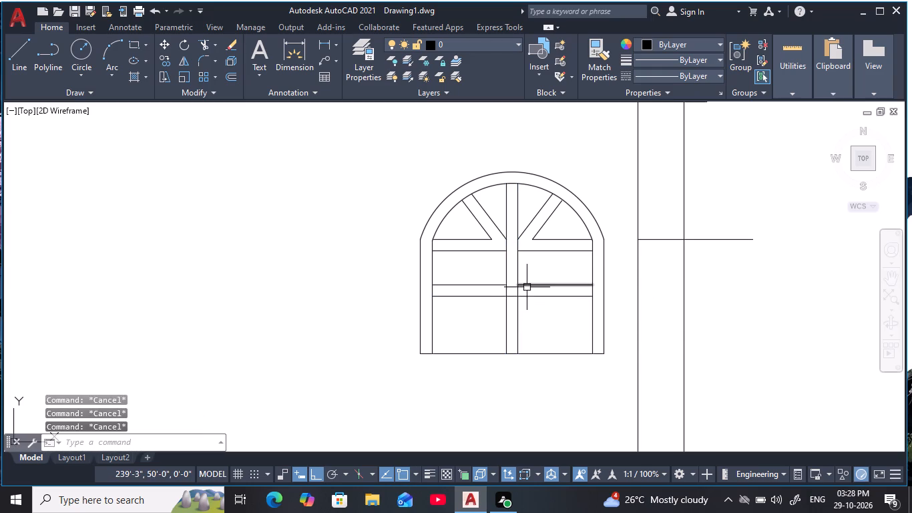
{"action": "key", "text": "Escape"}
Extend the middle rail's upper line and the line below the springing line across the mullion.
{"action": "key", "text": "space"}
{"action": "left_click", "coordinate": [528, 286]}
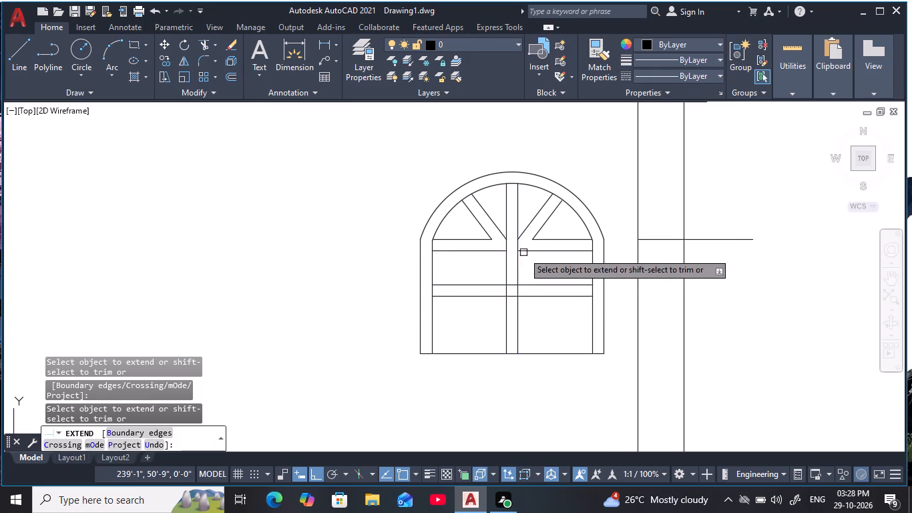
{"action": "left_click", "coordinate": [526, 250]}
{"action": "scroll", "coordinate": [521, 312], "scroll_direction": "down", "scroll_amount": 1}
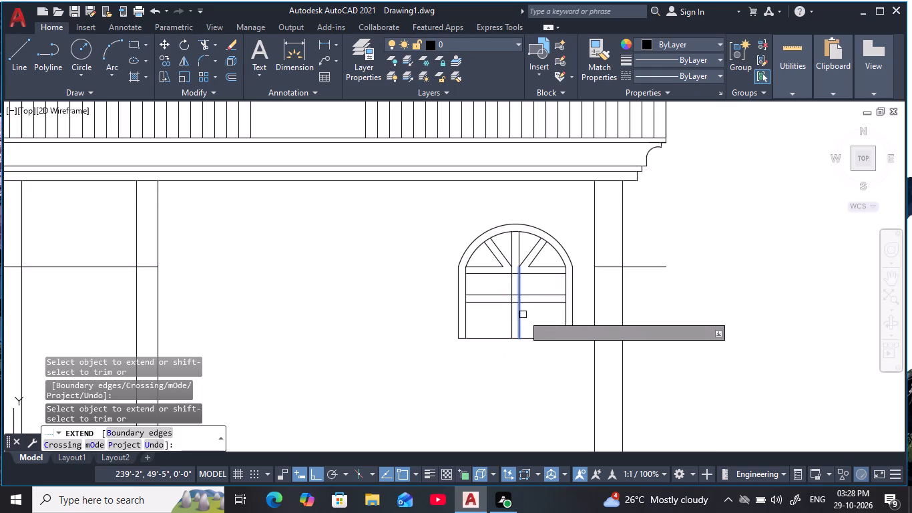
{"action": "scroll", "coordinate": [530, 317], "scroll_direction": "down", "scroll_amount": 1}
{"action": "key", "text": "Escape"}
{"action": "key", "text": "Escape"}
{"action": "key", "text": "Escape"}
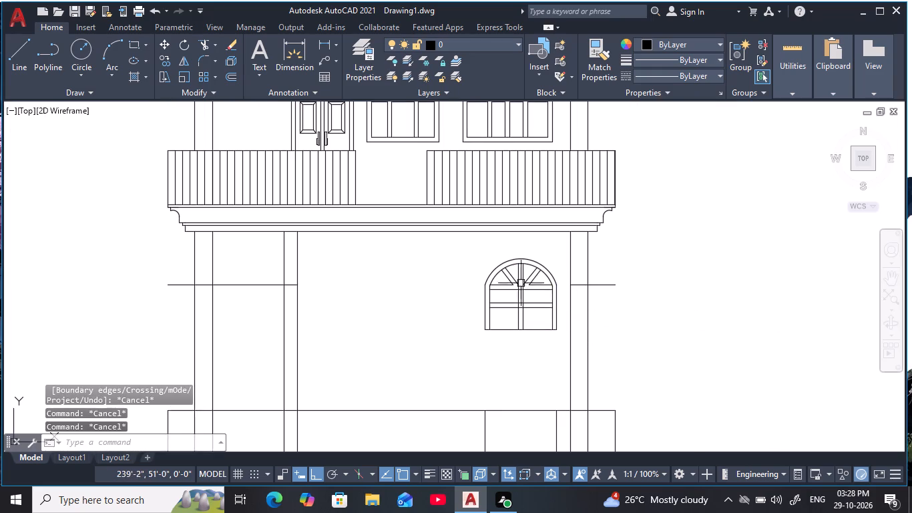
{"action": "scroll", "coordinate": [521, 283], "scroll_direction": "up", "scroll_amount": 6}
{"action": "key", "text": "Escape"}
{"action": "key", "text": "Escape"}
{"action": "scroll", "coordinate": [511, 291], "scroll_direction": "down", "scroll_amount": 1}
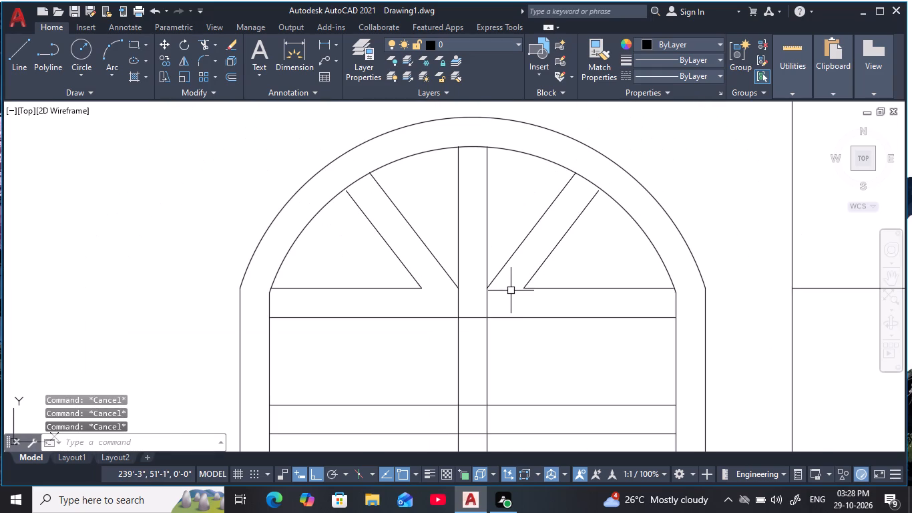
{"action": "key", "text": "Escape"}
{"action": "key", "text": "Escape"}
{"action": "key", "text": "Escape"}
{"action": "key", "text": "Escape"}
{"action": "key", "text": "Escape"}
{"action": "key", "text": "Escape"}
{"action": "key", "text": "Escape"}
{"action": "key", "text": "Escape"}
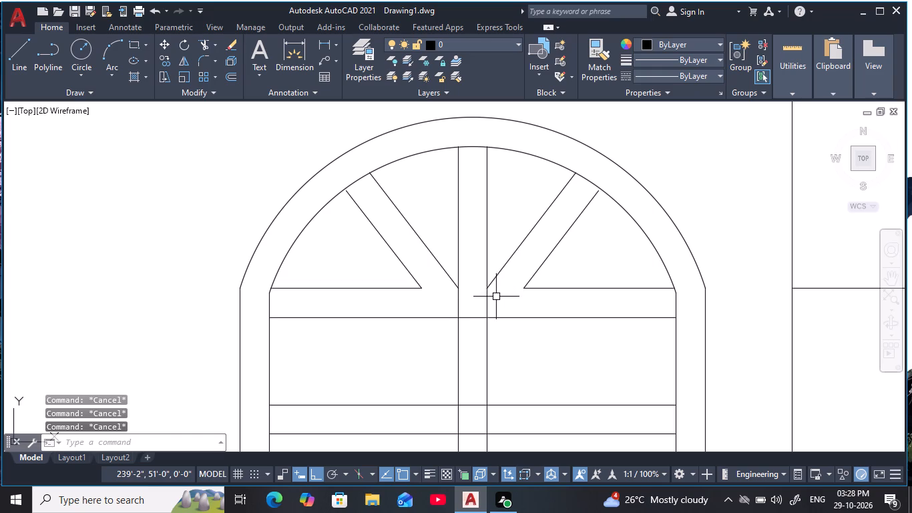
Trim the line below the springing line between the mullion edges, and both mullion edges between that line and the springing line.
{"action": "scroll", "coordinate": [499, 303], "scroll_direction": "down", "scroll_amount": 1}
{"action": "type", "text": "tr"}
{"action": "key", "text": "space"}
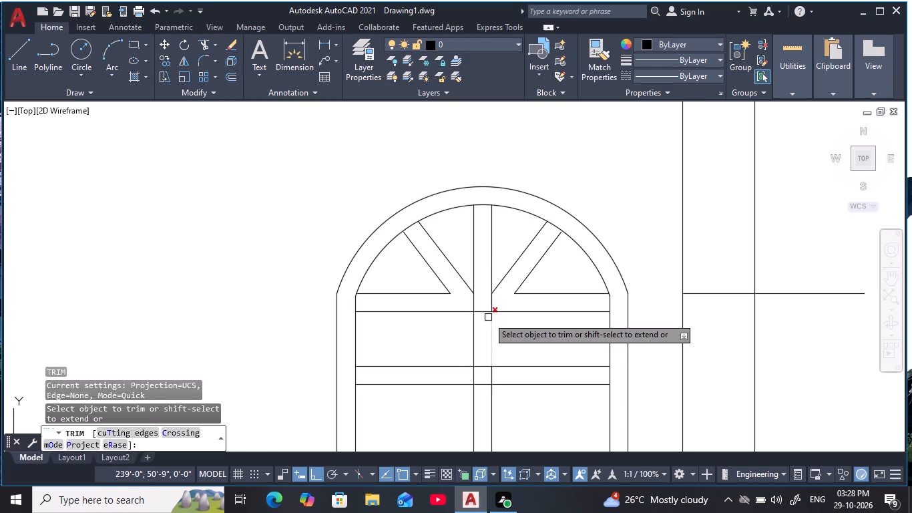
{"action": "left_click", "coordinate": [483, 313]}
{"action": "left_click", "coordinate": [475, 305]}
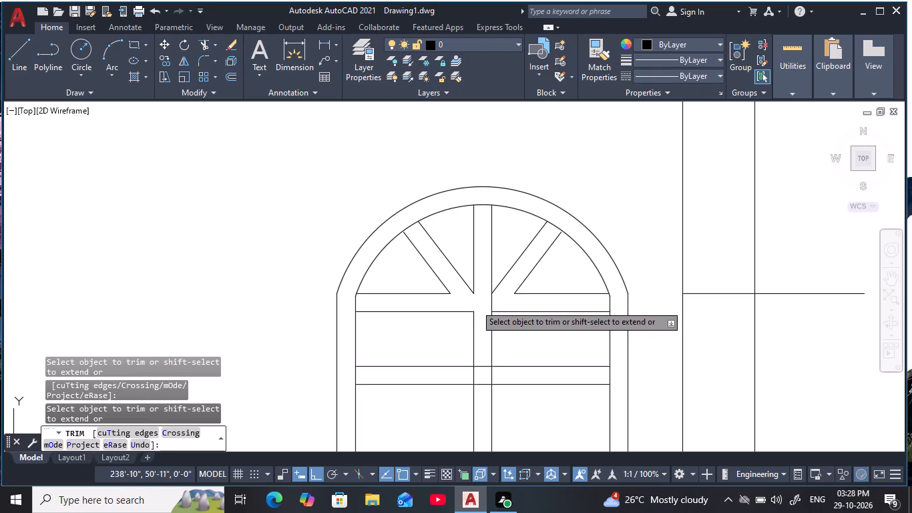
{"action": "left_click", "coordinate": [493, 301]}
Trim the mullion edges inside the middle rail and the middle rail's upper and lower lines between the mullion edges.
{"action": "scroll", "coordinate": [525, 348], "scroll_direction": "down", "scroll_amount": 1}
{"action": "middle_click_drag", "start_coordinate": [523, 348], "coordinate": [512, 295]}
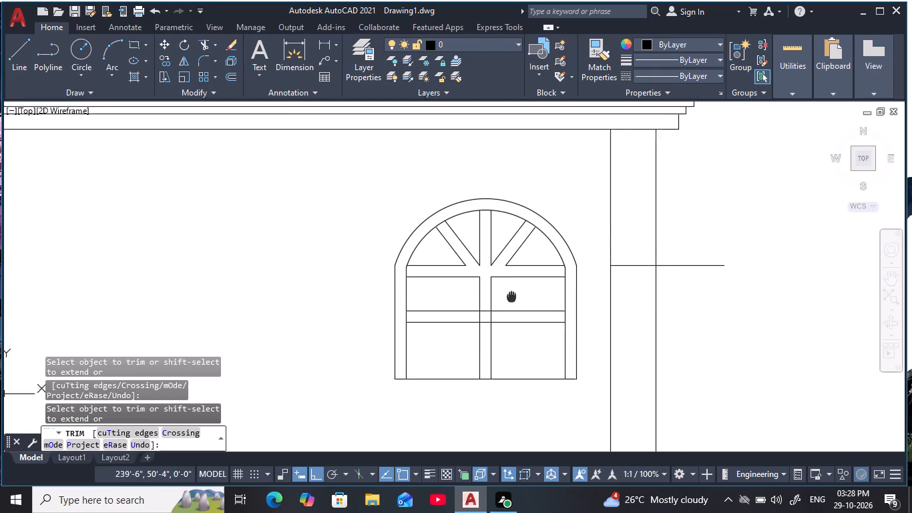
{"action": "middle_click_drag", "start_coordinate": [512, 295], "coordinate": [513, 294]}
{"action": "scroll", "coordinate": [507, 315], "scroll_direction": "up", "scroll_amount": 2}
{"action": "left_click", "coordinate": [484, 307]}
{"action": "left_click", "coordinate": [433, 311]}
{"action": "left_click", "coordinate": [462, 303]}
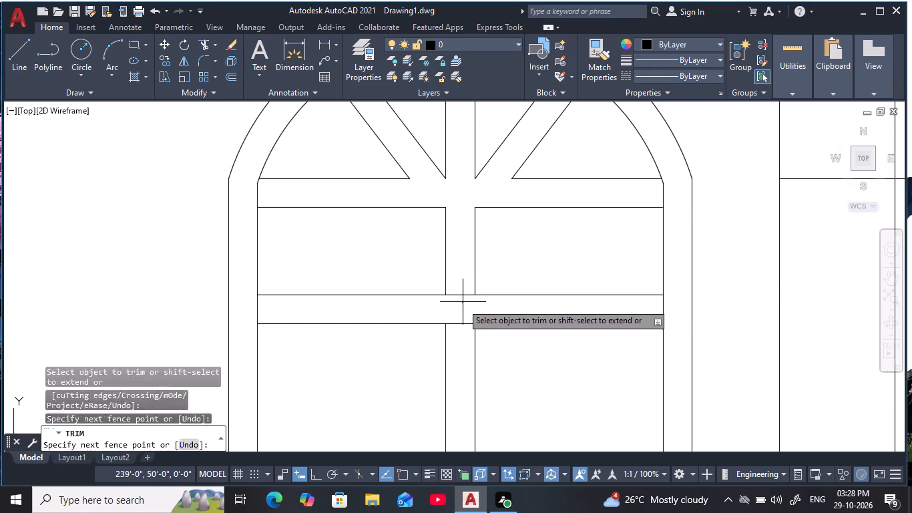
{"action": "left_click", "coordinate": [461, 288]}
{"action": "left_click", "coordinate": [461, 330]}
{"action": "left_click_drag", "start_coordinate": [458, 355], "coordinate": [457, 364]}
{"action": "left_click", "coordinate": [467, 315]}
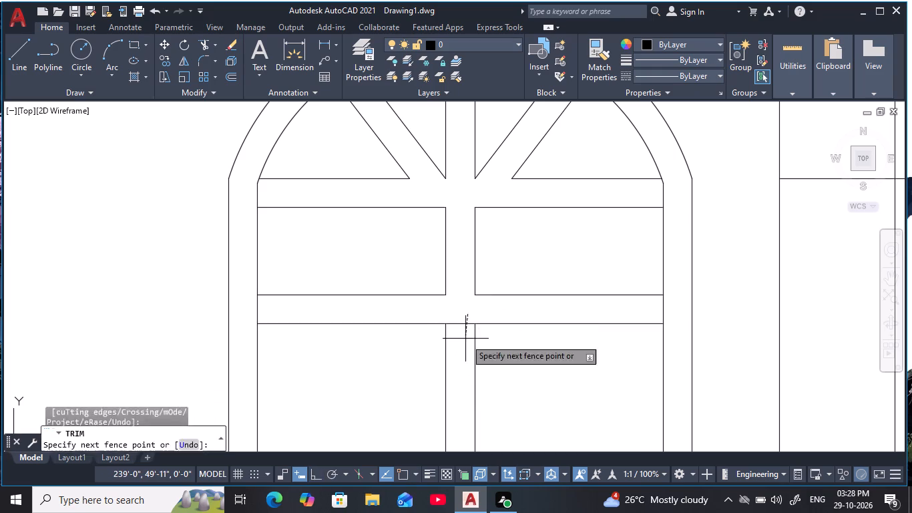
{"action": "left_click", "coordinate": [465, 341]}
Trim away the remaining middle rail lines on both sides of the mullion.
{"action": "scroll", "coordinate": [531, 348], "scroll_direction": "down", "scroll_amount": 3}
{"action": "middle_click_drag", "start_coordinate": [525, 345], "coordinate": [531, 303]}
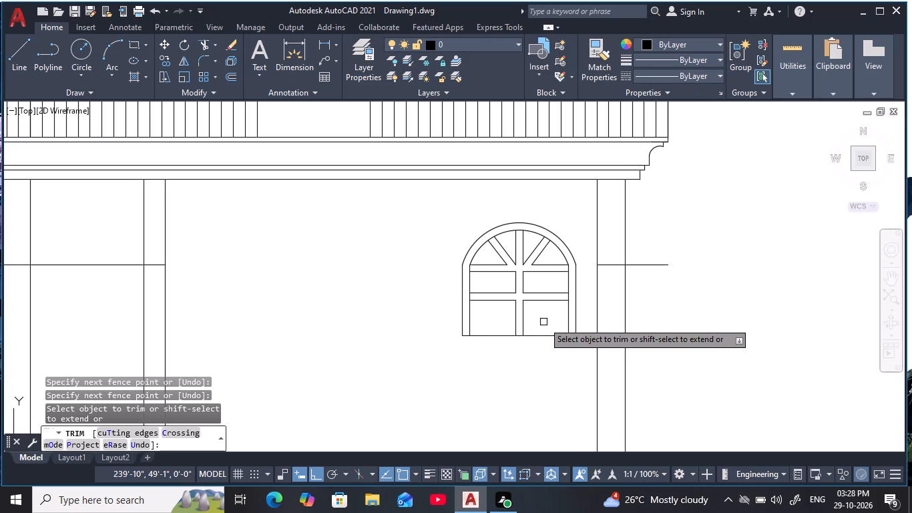
{"action": "middle_click", "coordinate": [535, 309]}
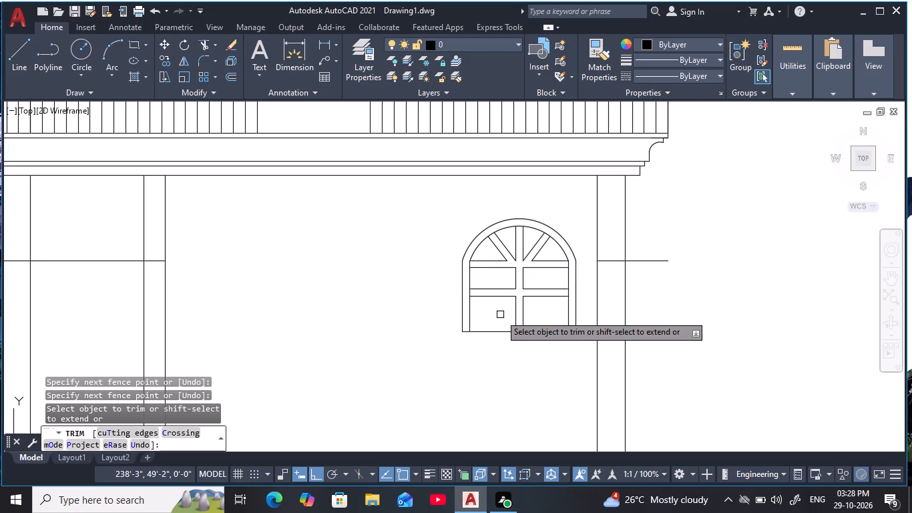
{"action": "left_click", "coordinate": [500, 311]}
{"action": "left_click", "coordinate": [490, 283]}
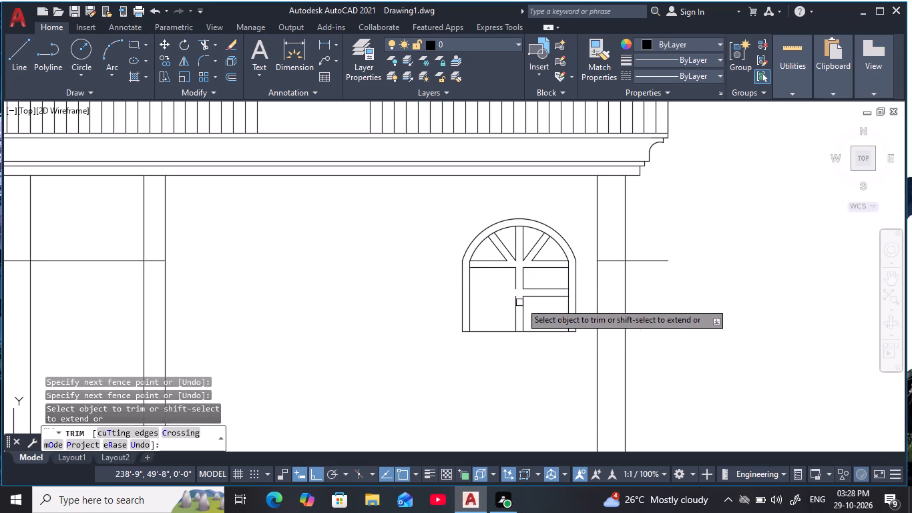
{"action": "left_click", "coordinate": [540, 308]}
{"action": "left_click", "coordinate": [532, 283]}
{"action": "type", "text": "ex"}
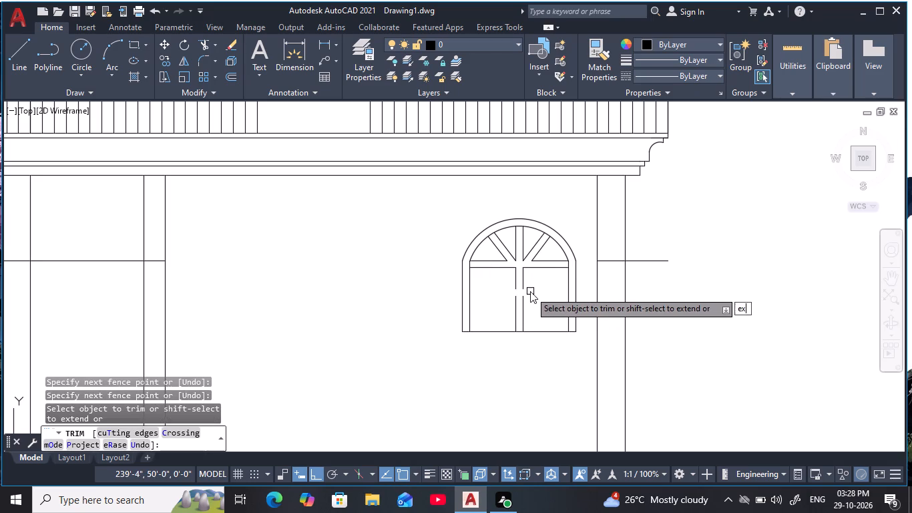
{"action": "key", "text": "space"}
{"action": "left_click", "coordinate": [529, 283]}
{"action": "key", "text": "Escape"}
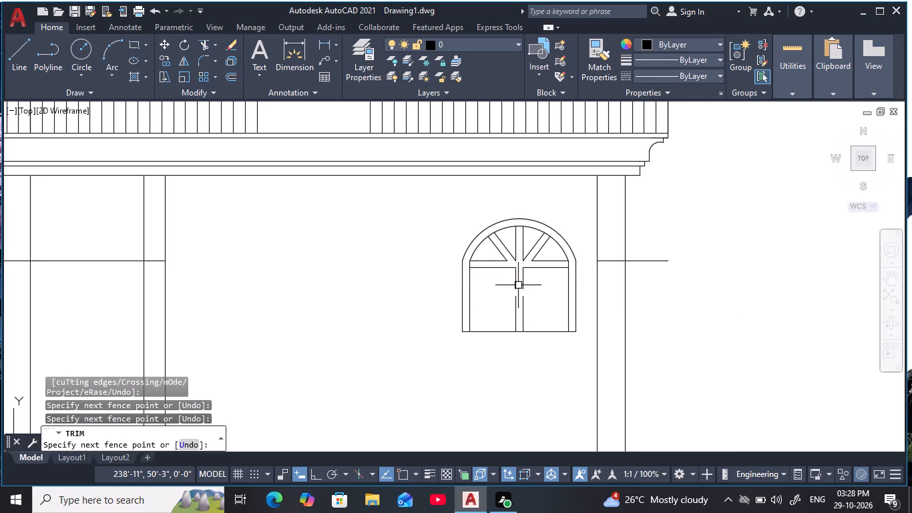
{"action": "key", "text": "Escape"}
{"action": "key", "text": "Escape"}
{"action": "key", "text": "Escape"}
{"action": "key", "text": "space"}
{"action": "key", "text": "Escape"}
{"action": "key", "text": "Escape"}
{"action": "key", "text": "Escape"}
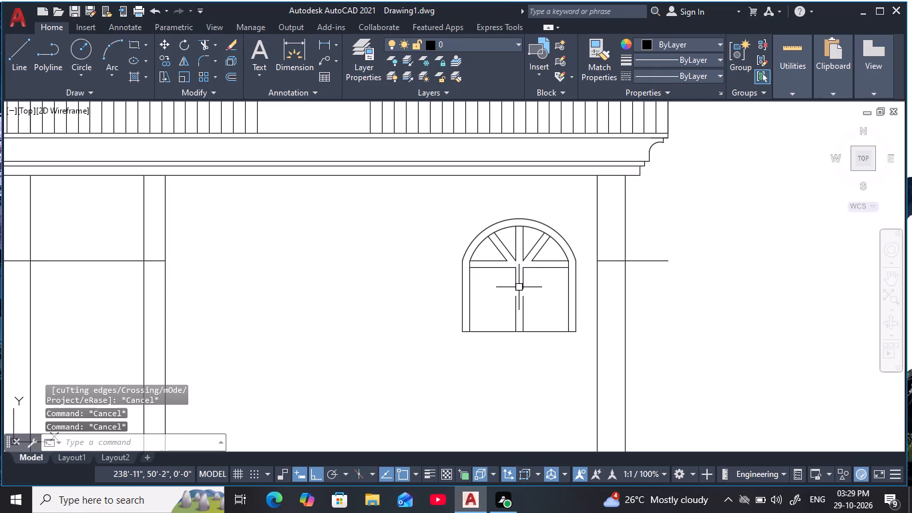
Extend both mullion edges across the gap where the middle rail crossed them.
{"action": "type", "text": "ex"}
{"action": "key", "text": "space"}
{"action": "left_click_drag", "start_coordinate": [531, 285], "coordinate": [525, 286]}
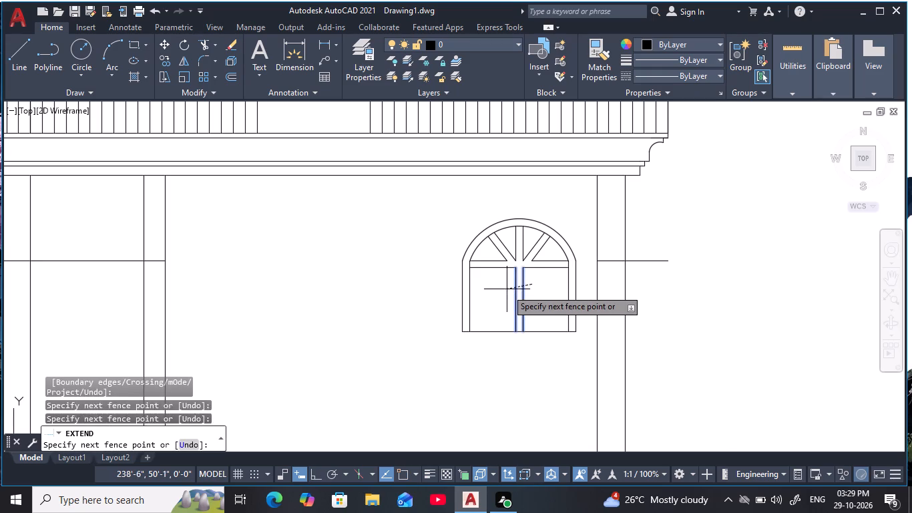
{"action": "left_click", "coordinate": [507, 289]}
{"action": "key", "text": "Escape"}
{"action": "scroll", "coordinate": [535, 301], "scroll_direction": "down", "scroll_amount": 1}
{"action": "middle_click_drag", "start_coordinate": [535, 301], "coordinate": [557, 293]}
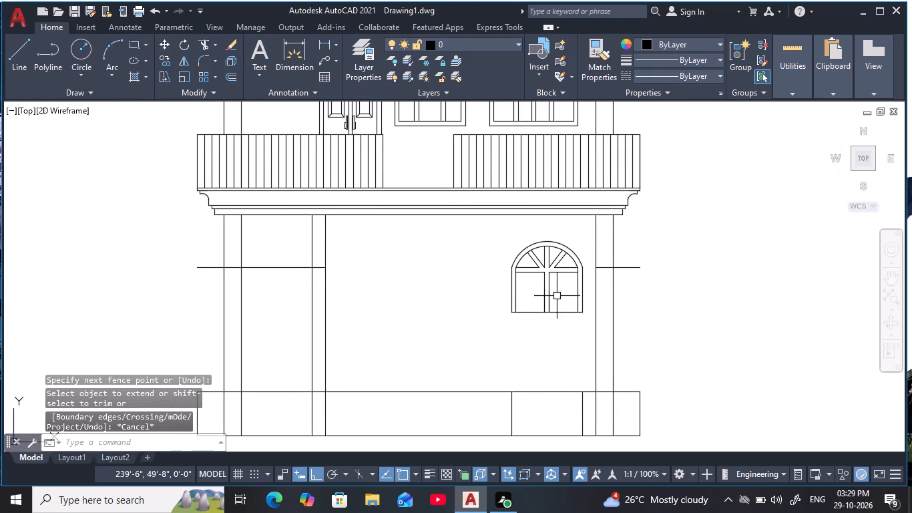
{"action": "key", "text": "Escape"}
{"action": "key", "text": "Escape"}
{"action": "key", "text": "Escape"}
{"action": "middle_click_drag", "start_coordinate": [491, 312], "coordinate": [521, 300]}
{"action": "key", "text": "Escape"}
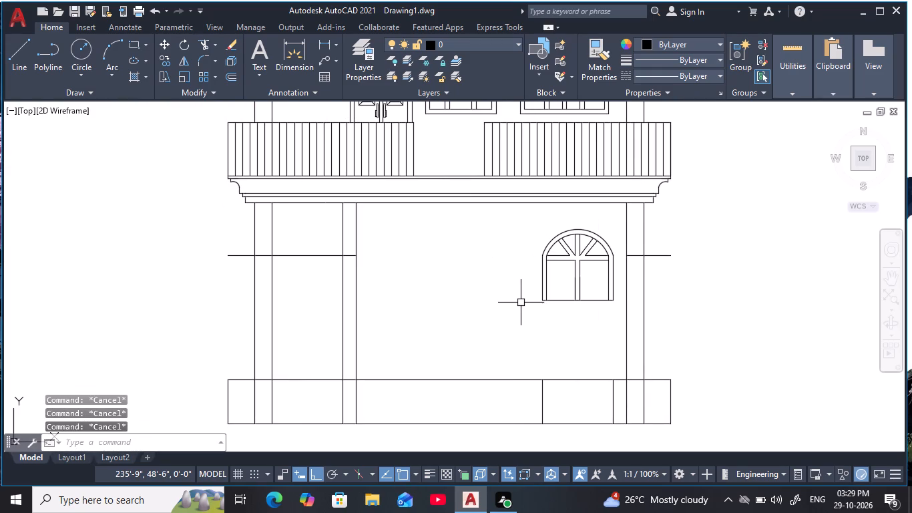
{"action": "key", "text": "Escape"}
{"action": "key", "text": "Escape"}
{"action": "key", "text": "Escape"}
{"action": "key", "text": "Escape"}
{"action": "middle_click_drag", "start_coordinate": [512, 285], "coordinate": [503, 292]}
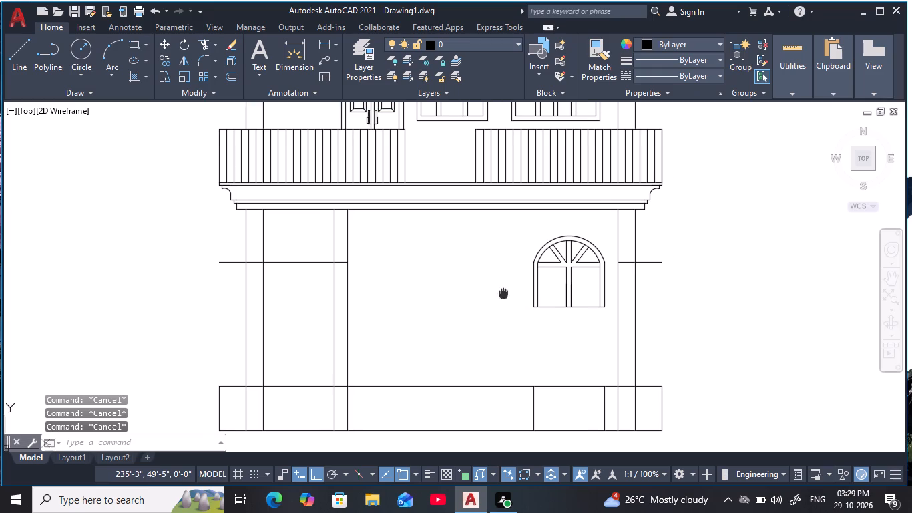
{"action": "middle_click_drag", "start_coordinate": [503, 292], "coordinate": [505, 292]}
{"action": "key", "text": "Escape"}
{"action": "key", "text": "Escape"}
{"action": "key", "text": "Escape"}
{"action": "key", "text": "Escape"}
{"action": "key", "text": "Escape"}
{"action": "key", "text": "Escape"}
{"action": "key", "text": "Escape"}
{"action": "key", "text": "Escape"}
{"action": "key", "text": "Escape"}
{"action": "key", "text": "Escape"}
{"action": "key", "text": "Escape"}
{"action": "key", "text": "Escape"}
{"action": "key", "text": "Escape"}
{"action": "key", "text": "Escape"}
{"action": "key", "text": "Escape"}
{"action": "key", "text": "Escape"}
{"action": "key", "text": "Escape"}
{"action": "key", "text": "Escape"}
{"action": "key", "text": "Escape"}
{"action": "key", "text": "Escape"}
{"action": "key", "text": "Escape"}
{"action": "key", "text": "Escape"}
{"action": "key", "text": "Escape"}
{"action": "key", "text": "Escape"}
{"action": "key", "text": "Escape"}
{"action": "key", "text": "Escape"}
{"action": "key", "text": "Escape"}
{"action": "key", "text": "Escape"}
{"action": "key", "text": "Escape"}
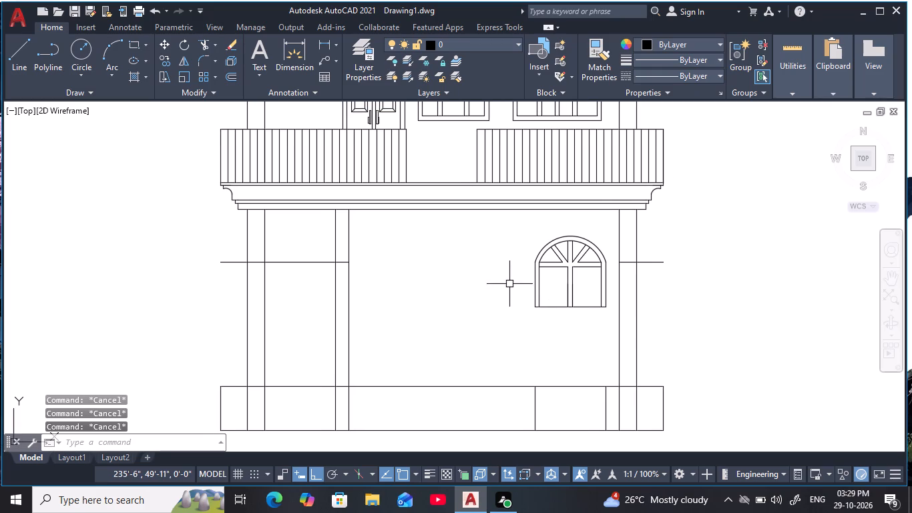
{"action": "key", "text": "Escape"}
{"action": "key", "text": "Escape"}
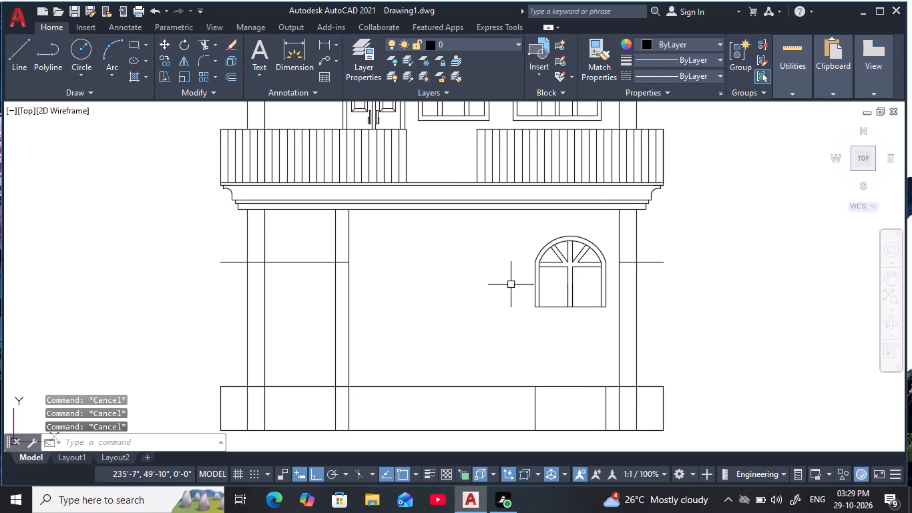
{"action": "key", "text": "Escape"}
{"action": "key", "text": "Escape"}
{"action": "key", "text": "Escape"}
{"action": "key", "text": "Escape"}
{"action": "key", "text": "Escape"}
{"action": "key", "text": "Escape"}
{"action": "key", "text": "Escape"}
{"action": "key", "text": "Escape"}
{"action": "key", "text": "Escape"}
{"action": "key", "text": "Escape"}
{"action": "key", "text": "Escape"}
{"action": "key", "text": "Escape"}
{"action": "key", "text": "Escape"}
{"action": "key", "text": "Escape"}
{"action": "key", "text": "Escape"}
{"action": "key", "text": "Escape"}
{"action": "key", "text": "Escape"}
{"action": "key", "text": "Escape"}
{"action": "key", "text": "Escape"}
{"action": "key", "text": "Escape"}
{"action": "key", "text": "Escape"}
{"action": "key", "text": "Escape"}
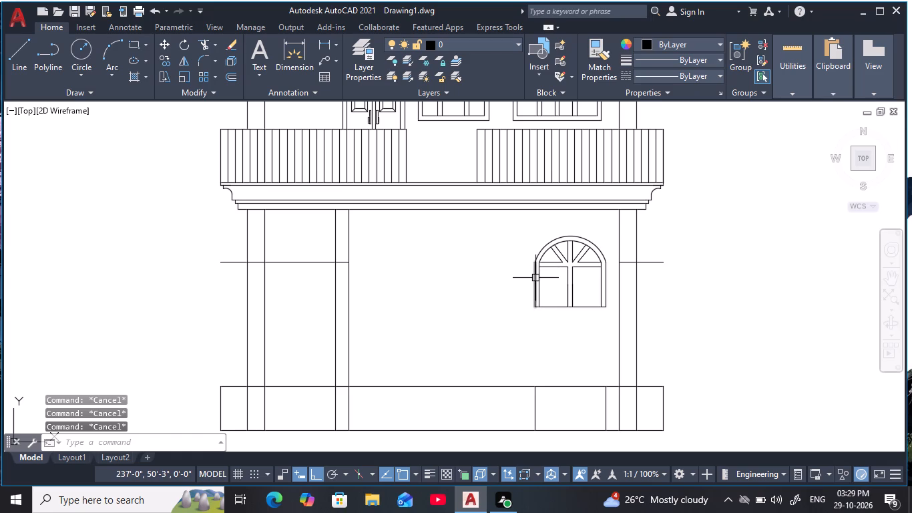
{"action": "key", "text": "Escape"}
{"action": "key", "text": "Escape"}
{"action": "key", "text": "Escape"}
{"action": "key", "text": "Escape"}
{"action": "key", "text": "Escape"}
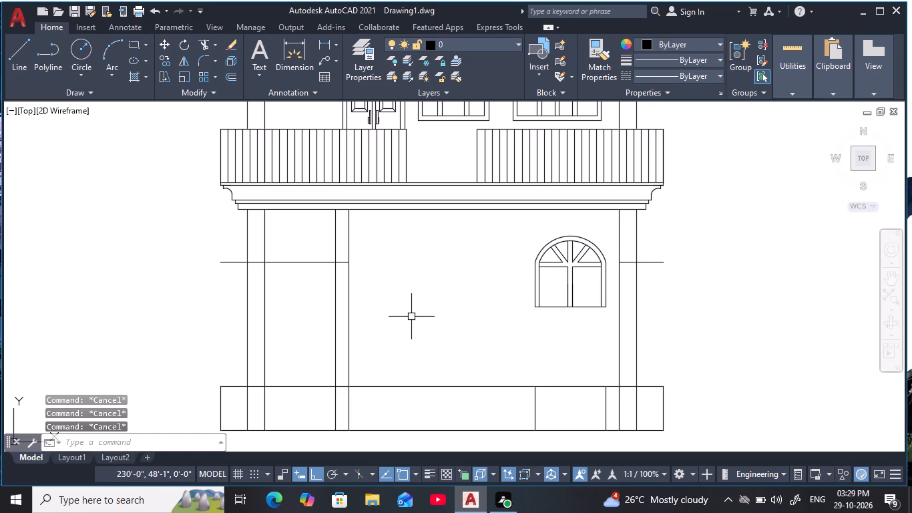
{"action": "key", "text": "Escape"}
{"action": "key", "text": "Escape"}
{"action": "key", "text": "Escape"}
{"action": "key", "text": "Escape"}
Offset the arched window's outer left vertical line 1' outward, towards the open wall.
{"action": "type", "text": "o"}
{"action": "key", "text": "space"}
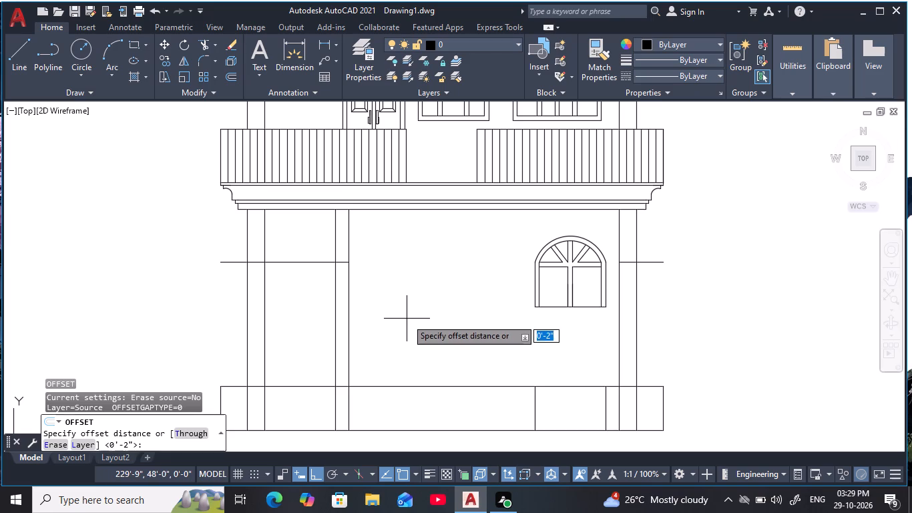
{"action": "type", "text": "1'"}
{"action": "key", "text": "space"}
{"action": "left_click", "coordinate": [532, 295]}
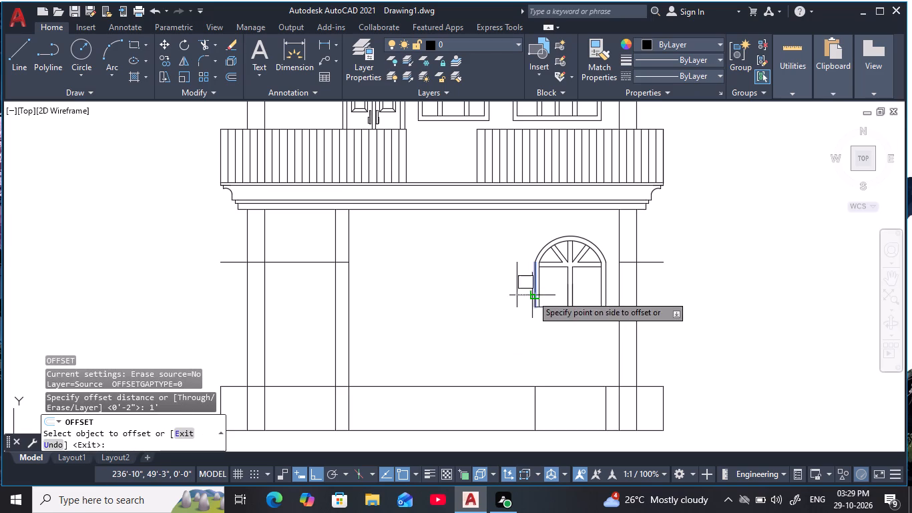
{"action": "left_click", "coordinate": [477, 312]}
{"action": "key", "text": "Escape"}
{"action": "key", "text": "Escape"}
{"action": "key", "text": "Escape"}
{"action": "key", "text": "Escape"}
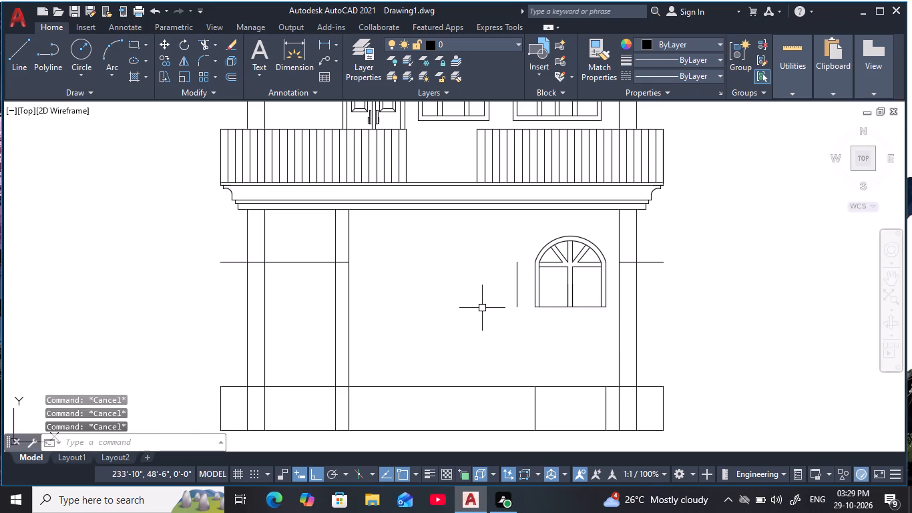
{"action": "key", "text": "Escape"}
Measure the horizontal distance from the offset line to the nearest edge of the inner left column.
{"action": "key", "text": "d"}
{"action": "key", "text": "l"}
{"action": "type", "text": "i"}
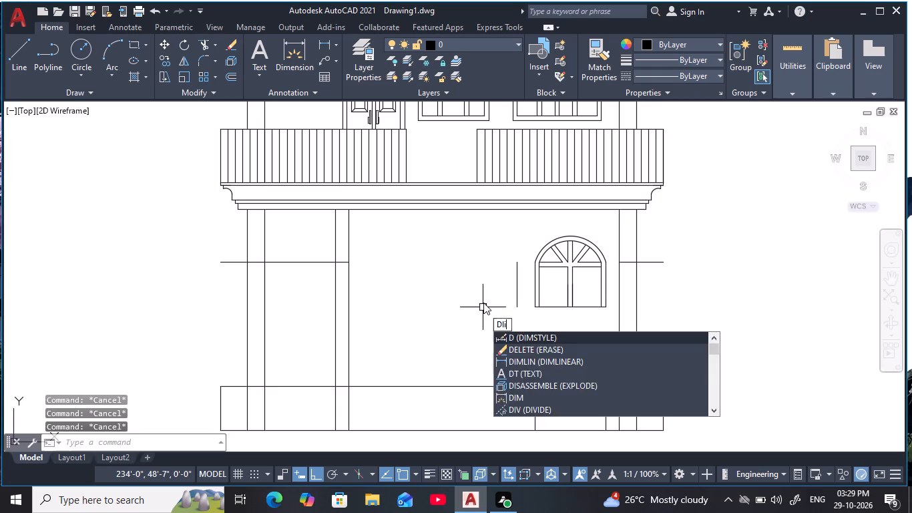
{"action": "key", "text": "space"}
{"action": "left_click", "coordinate": [517, 289]}
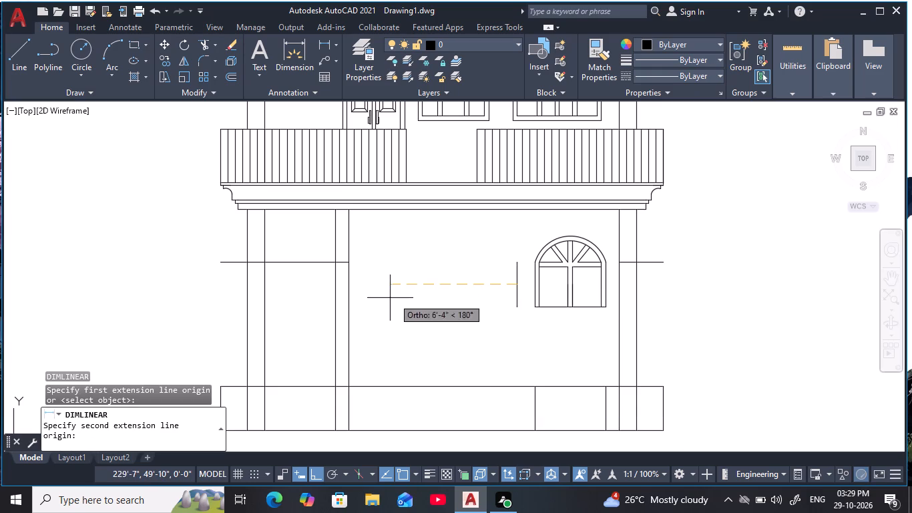
{"action": "left_click", "coordinate": [348, 285]}
{"action": "key", "text": "Escape"}
{"action": "key", "text": "Escape"}
{"action": "key", "text": "Escape"}
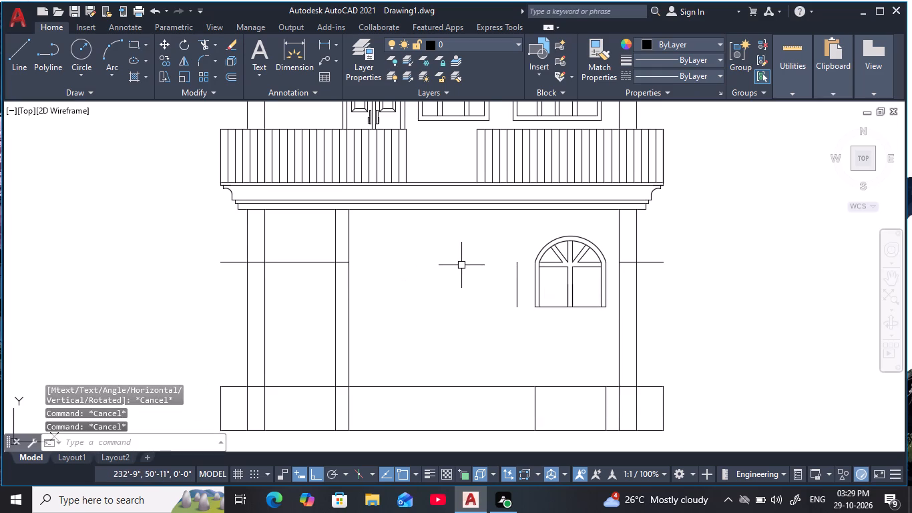
{"action": "key", "text": "Escape"}
Extend the offset line beside the window up to the cornice and down to the plinth's top line.
{"action": "middle_click_drag", "start_coordinate": [465, 268], "coordinate": [469, 293]}
{"action": "key", "text": "Escape"}
{"action": "key", "text": "Escape"}
{"action": "middle_click_drag", "start_coordinate": [488, 293], "coordinate": [488, 283]}
{"action": "key", "text": "Escape"}
{"action": "type", "text": "ex"}
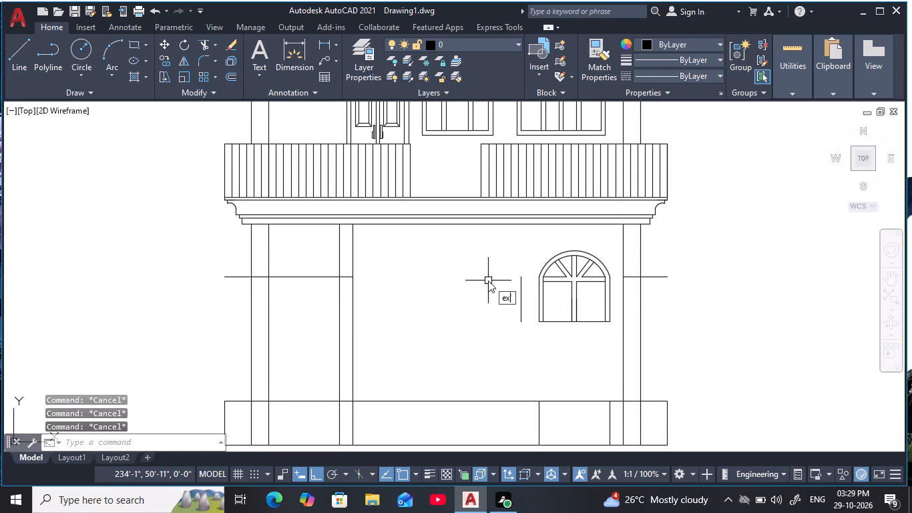
{"action": "key", "text": "space"}
{"action": "left_click", "coordinate": [520, 295]}
{"action": "left_click", "coordinate": [518, 317]}
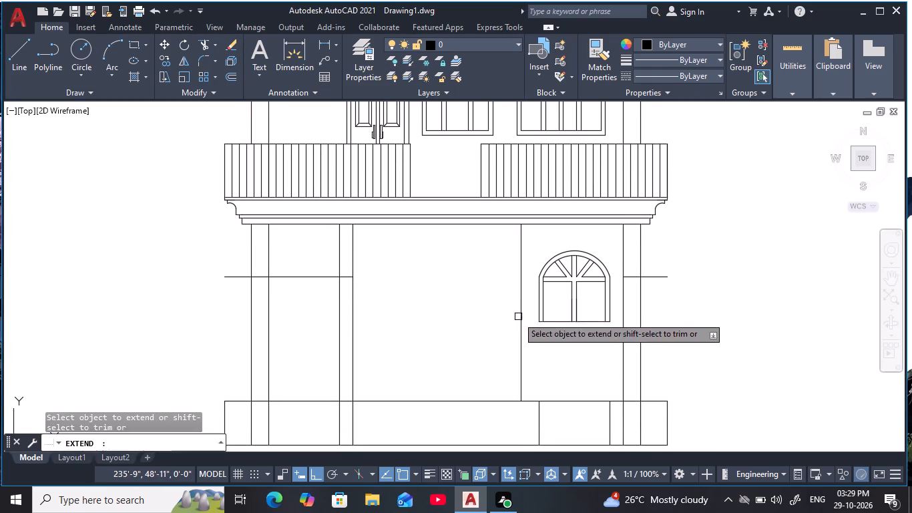
{"action": "key", "text": "Escape"}
{"action": "key", "text": "Escape"}
Offset the full-height vertical line beside the arched window 9" towards the open wall.
{"action": "middle_click_drag", "start_coordinate": [459, 332], "coordinate": [507, 317]}
{"action": "key", "text": "Escape"}
{"action": "middle_click_drag", "start_coordinate": [503, 317], "coordinate": [502, 325]}
{"action": "key", "text": "Escape"}
{"action": "key", "text": "Escape"}
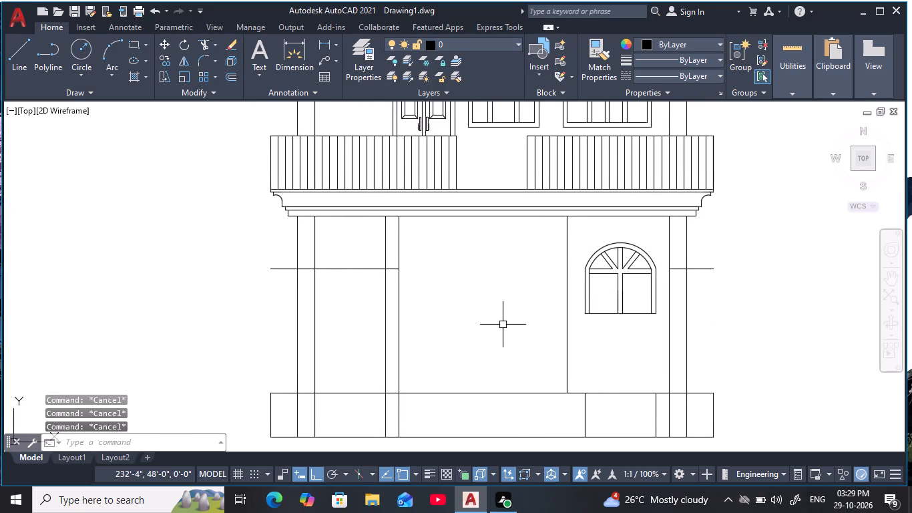
{"action": "key", "text": "Escape"}
{"action": "key", "text": "Escape"}
{"action": "type", "text": "o"}
{"action": "key", "text": "space"}
{"action": "key", "text": "9"}
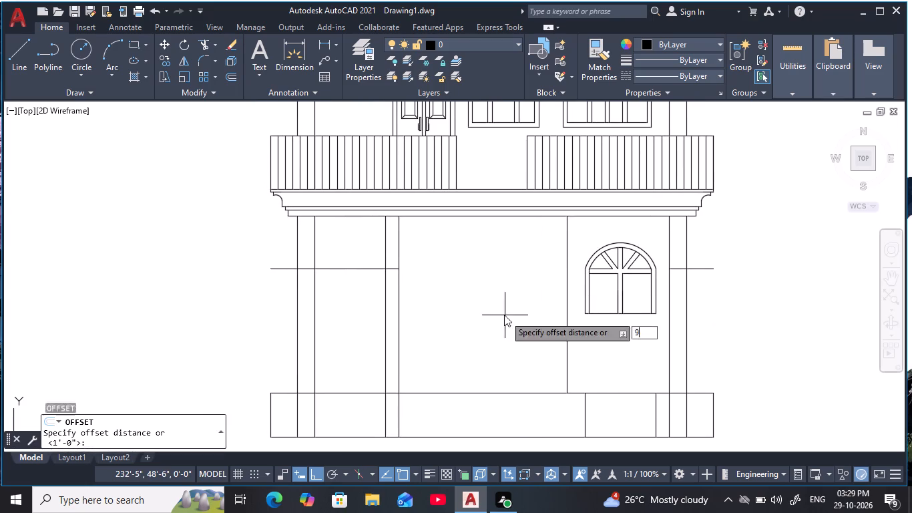
{"action": "key", "text": "space"}
{"action": "left_click", "coordinate": [566, 317]}
{"action": "left_click", "coordinate": [530, 331]}
{"action": "key", "text": "Escape"}
{"action": "key", "text": "Escape"}
{"action": "key", "text": "Escape"}
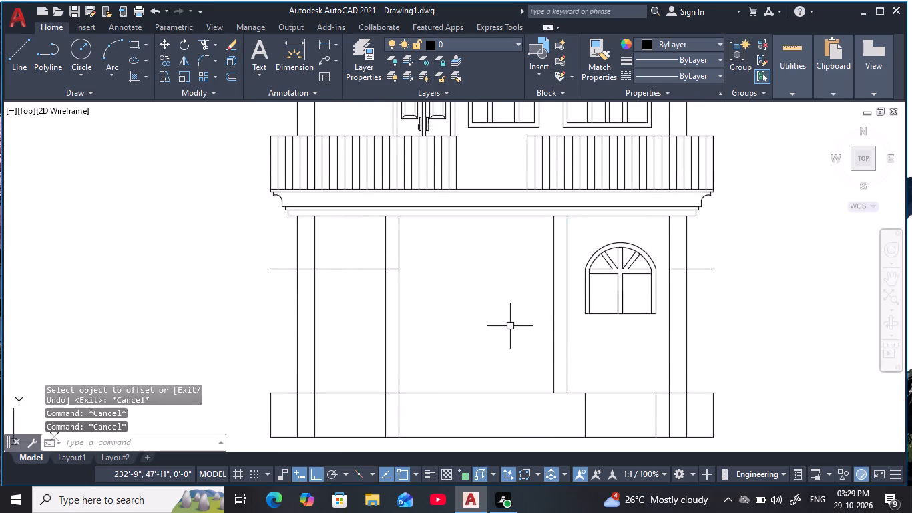
{"action": "key", "text": "Escape"}
{"action": "key", "text": "Escape"}
{"action": "middle_click", "coordinate": [504, 325]}
{"action": "key", "text": "Escape"}
{"action": "key", "text": "Escape"}
{"action": "key", "text": "Escape"}
{"action": "key", "text": "Escape"}
{"action": "key", "text": "Escape"}
{"action": "key", "text": "Escape"}
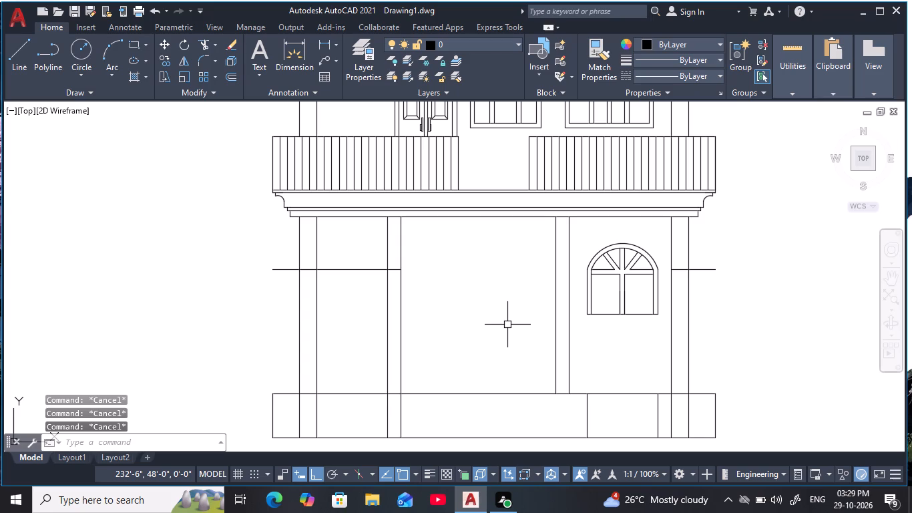
{"action": "key", "text": "Escape"}
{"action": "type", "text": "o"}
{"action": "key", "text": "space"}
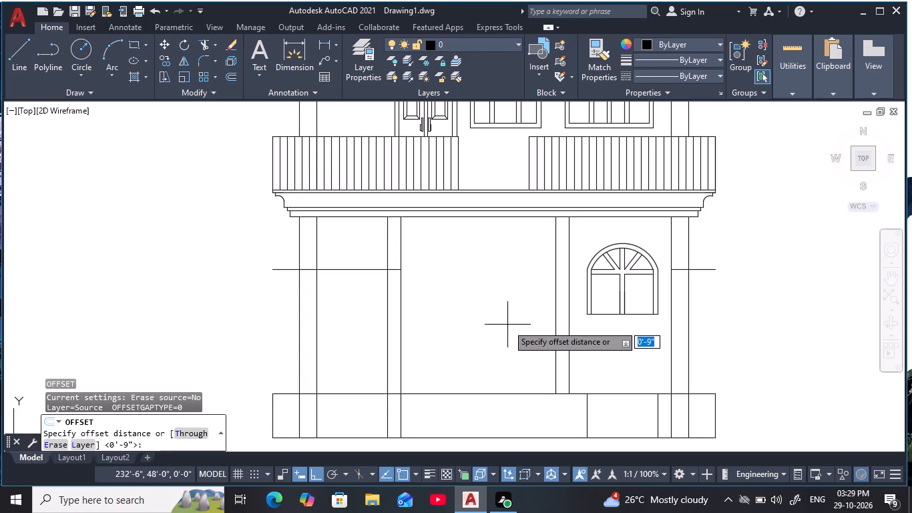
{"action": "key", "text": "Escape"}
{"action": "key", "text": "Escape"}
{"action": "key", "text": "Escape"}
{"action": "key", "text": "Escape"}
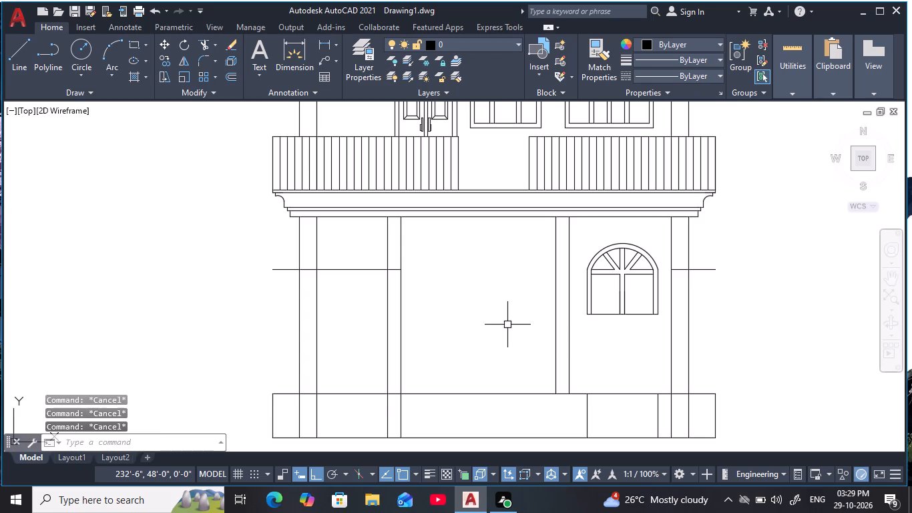
Draw a horizontal line about 8'-9" long under the cornice, from the inner left column's edge to the new 9" offset line.
{"action": "type", "text": "l"}
{"action": "key", "text": "space"}
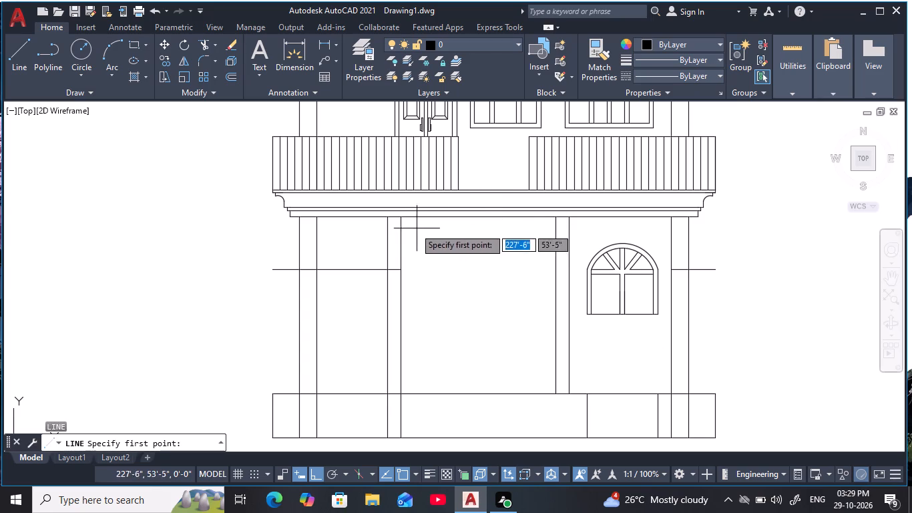
{"action": "left_click", "coordinate": [402, 219]}
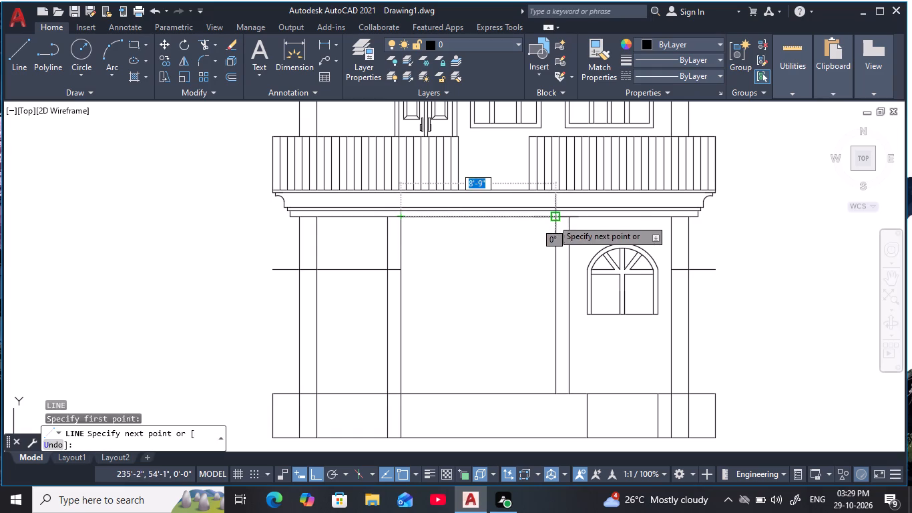
{"action": "left_click", "coordinate": [553, 219]}
{"action": "key", "text": "Escape"}
{"action": "key", "text": "Escape"}
{"action": "key", "text": "Escape"}
{"action": "key", "text": "Escape"}
Draw a vertical centre line from the midpoint of that horizontal line down to the plinth's top line.
{"action": "type", "text": "l"}
{"action": "key", "text": "space"}
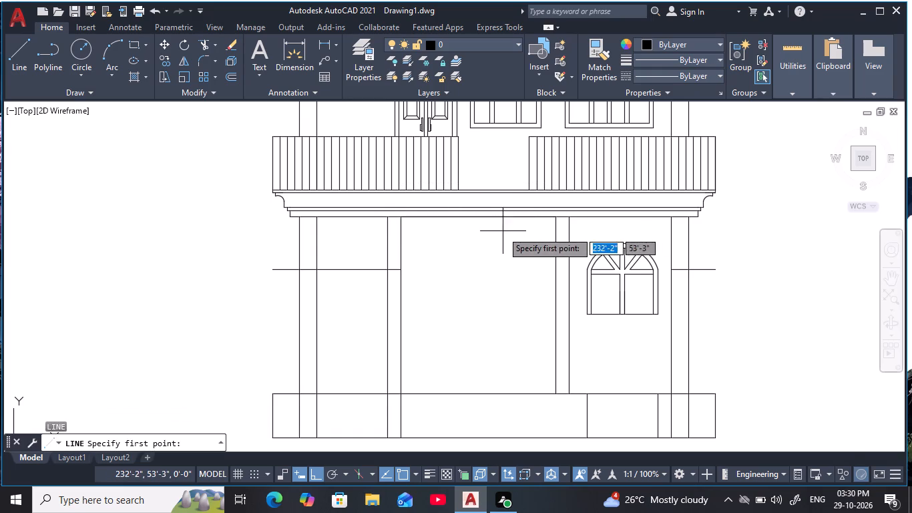
{"action": "left_click", "coordinate": [476, 219]}
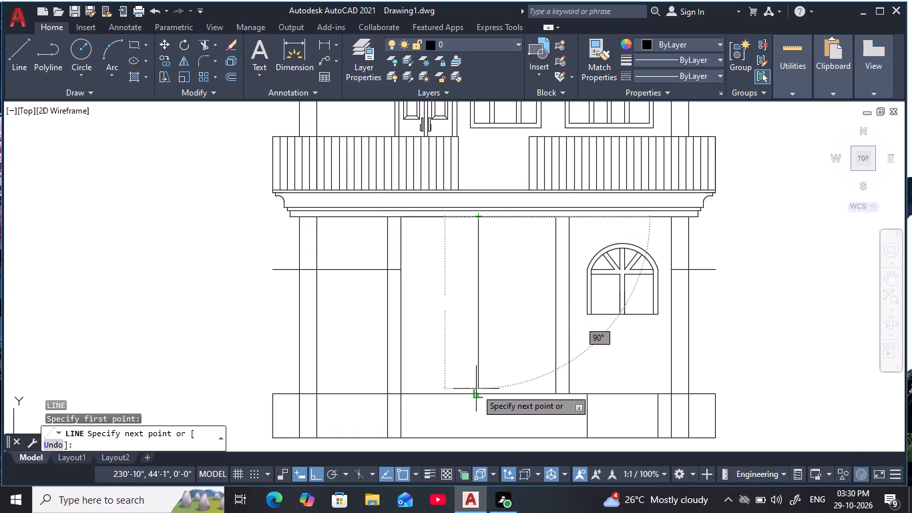
{"action": "left_click", "coordinate": [479, 393]}
{"action": "key", "text": "Escape"}
{"action": "key", "text": "Escape"}
{"action": "middle_click", "coordinate": [497, 294]}
{"action": "key", "text": "Escape"}
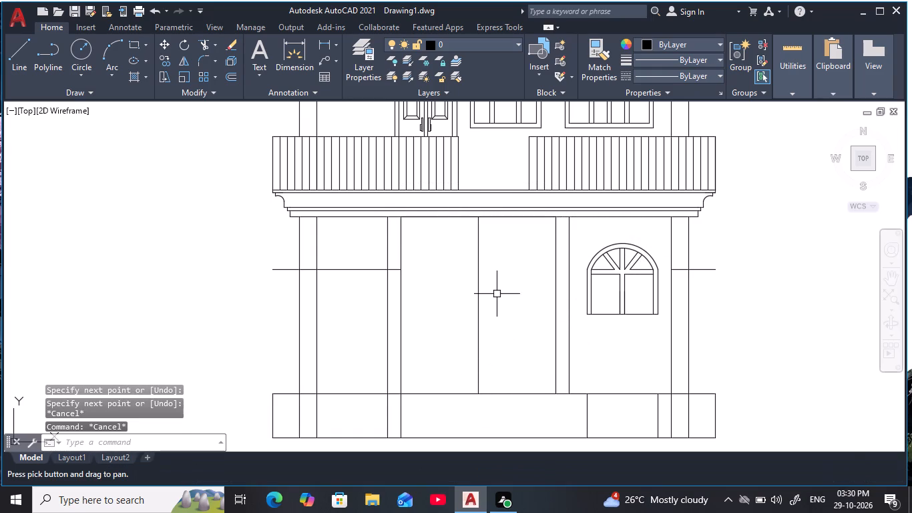
{"action": "key", "text": "Escape"}
{"action": "key", "text": "Escape"}
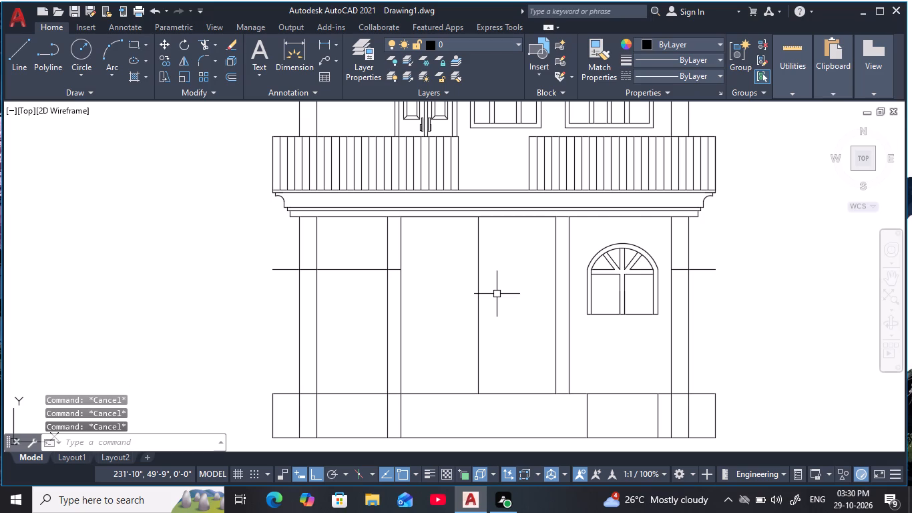
{"action": "key", "text": "Escape"}
{"action": "key", "text": "Escape"}
{"action": "key", "text": "Escape"}
{"action": "key", "text": "Escape"}
Offset the vertical centre line 2' to each side to mark the door's outer edges.
{"action": "type", "text": "o"}
{"action": "key", "text": "space"}
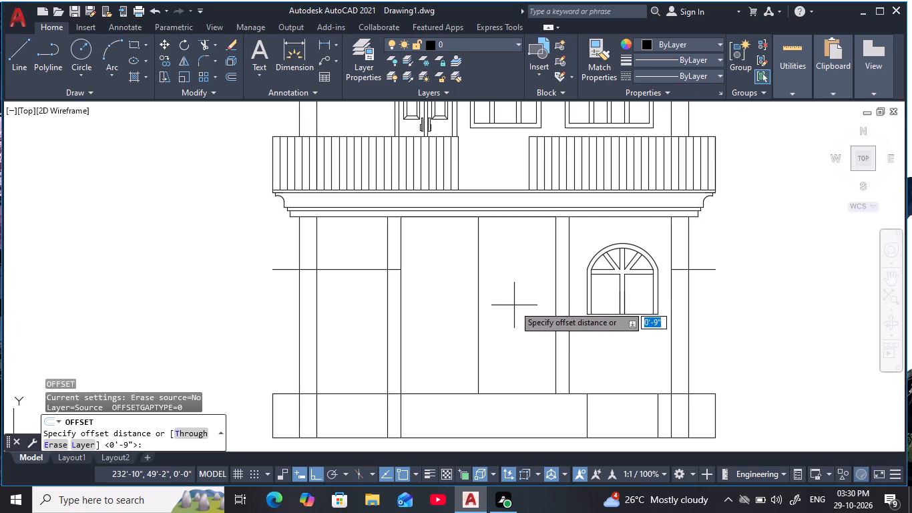
{"action": "key", "text": "Escape"}
{"action": "key", "text": "Escape"}
{"action": "type", "text": "o"}
{"action": "key", "text": "space"}
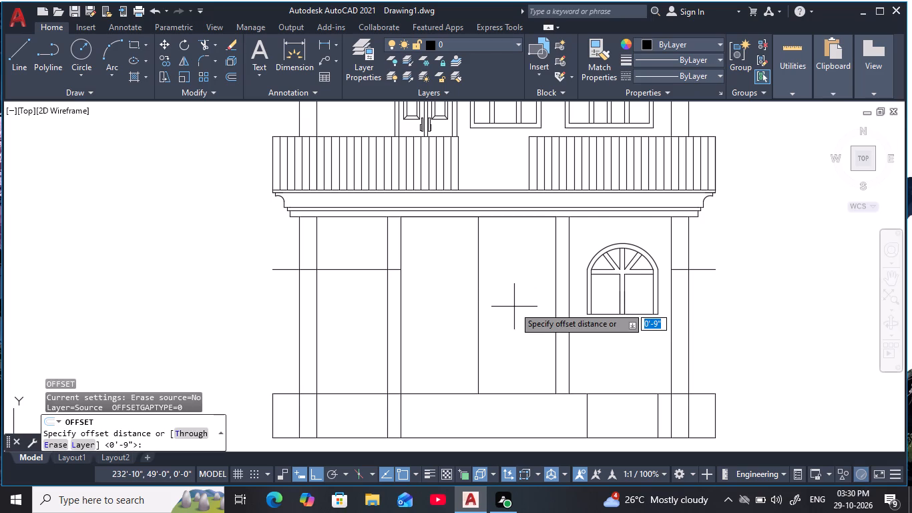
{"action": "type", "text": "2'"}
{"action": "key", "text": "space"}
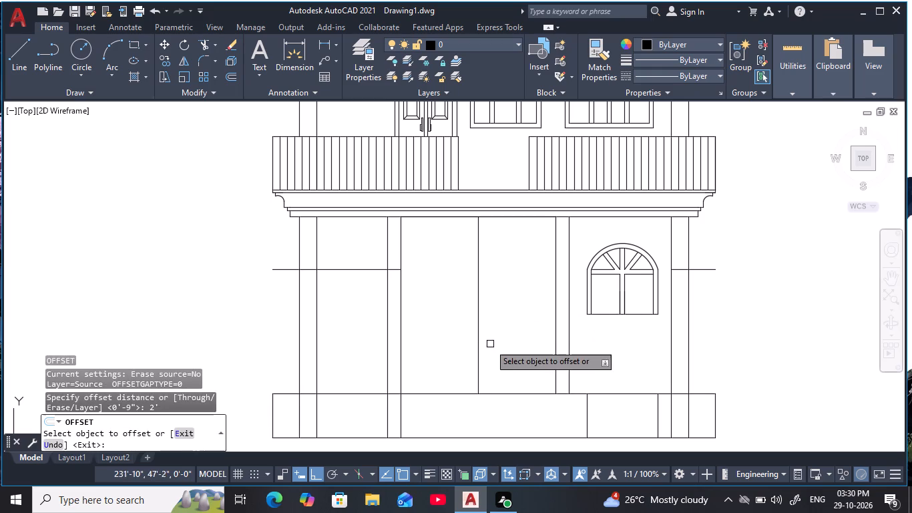
{"action": "left_click", "coordinate": [473, 341]}
{"action": "left_click", "coordinate": [481, 347]}
{"action": "left_click", "coordinate": [443, 361]}
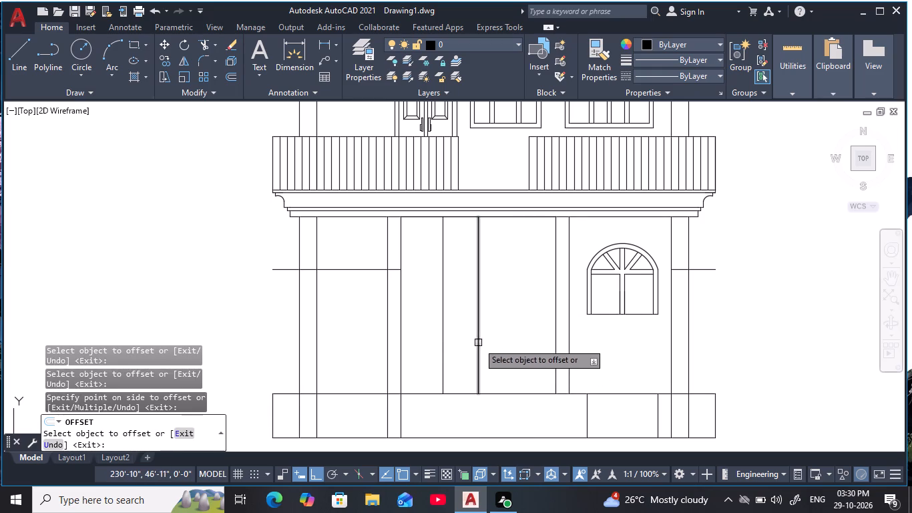
{"action": "left_click", "coordinate": [479, 343]}
{"action": "left_click", "coordinate": [517, 342]}
{"action": "key", "text": "Escape"}
{"action": "key", "text": "Escape"}
{"action": "key", "text": "Escape"}
{"action": "key", "text": "Escape"}
{"action": "key", "text": "Escape"}
Offset the plinth's top line 7' upward to set the door's head height.
{"action": "type", "text": "o"}
{"action": "key", "text": "space"}
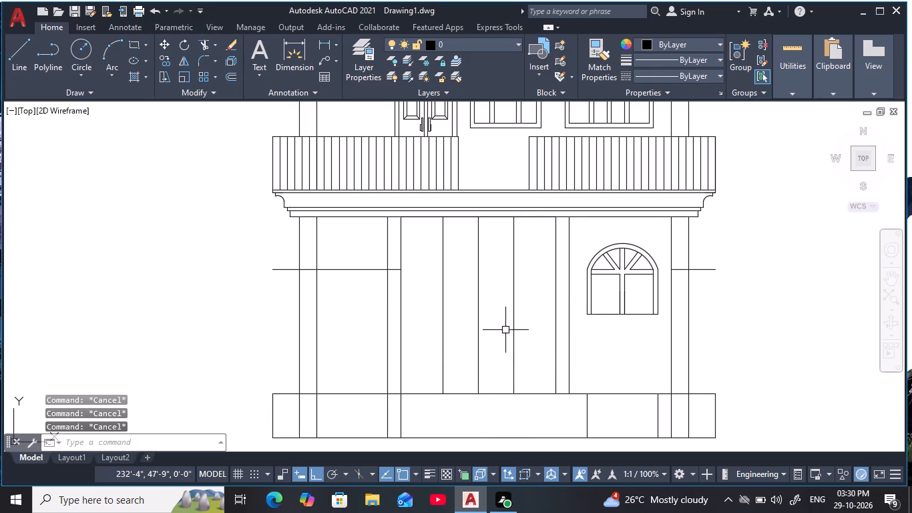
{"action": "key", "text": "Escape"}
{"action": "key", "text": "Escape"}
{"action": "key", "text": "Escape"}
{"action": "key", "text": "Escape"}
{"action": "key", "text": "Escape"}
{"action": "key", "text": "o"}
{"action": "key", "text": "space"}
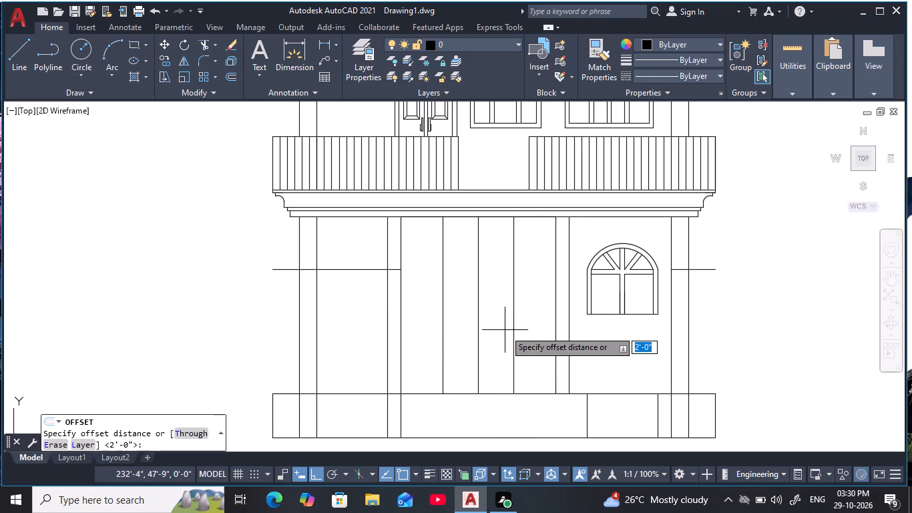
{"action": "type", "text": "7'"}
{"action": "key", "text": "space"}
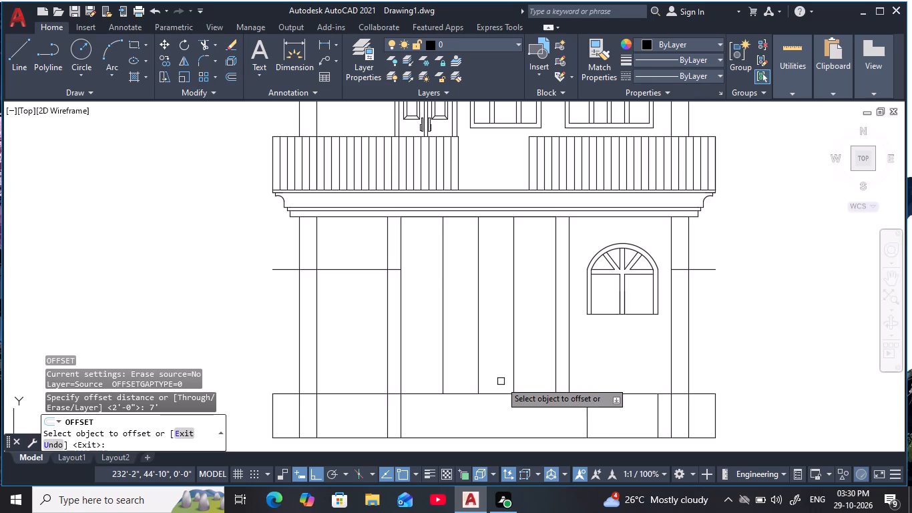
{"action": "left_click", "coordinate": [493, 396]}
{"action": "left_click", "coordinate": [503, 251]}
{"action": "key", "text": "Escape"}
{"action": "key", "text": "Escape"}
{"action": "key", "text": "Escape"}
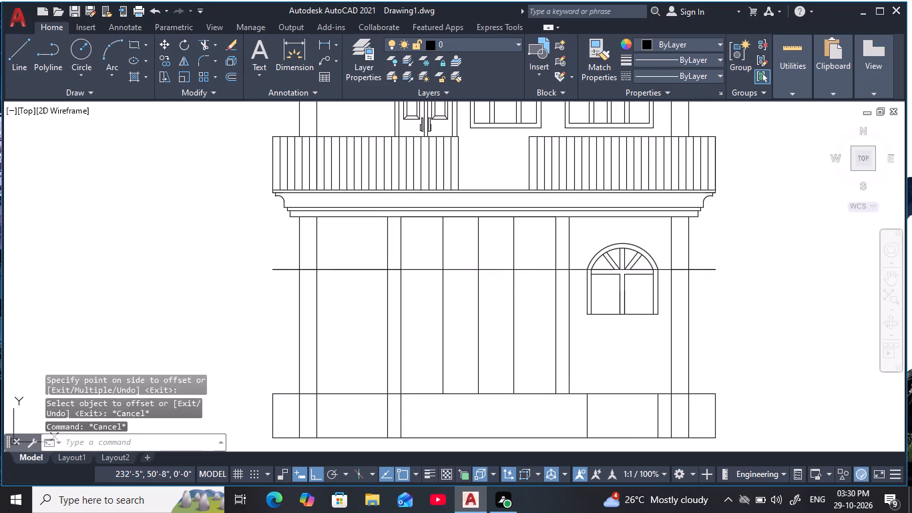
{"action": "key", "text": "Escape"}
{"action": "key", "text": "Escape"}
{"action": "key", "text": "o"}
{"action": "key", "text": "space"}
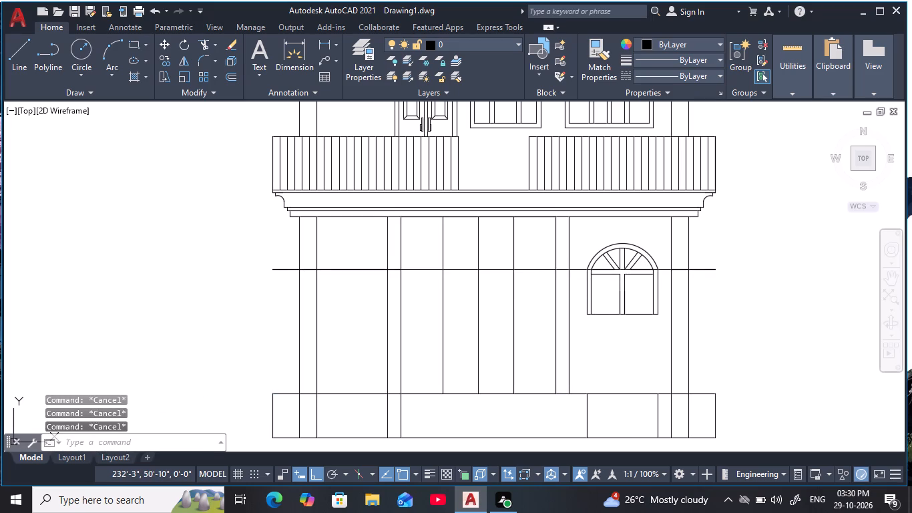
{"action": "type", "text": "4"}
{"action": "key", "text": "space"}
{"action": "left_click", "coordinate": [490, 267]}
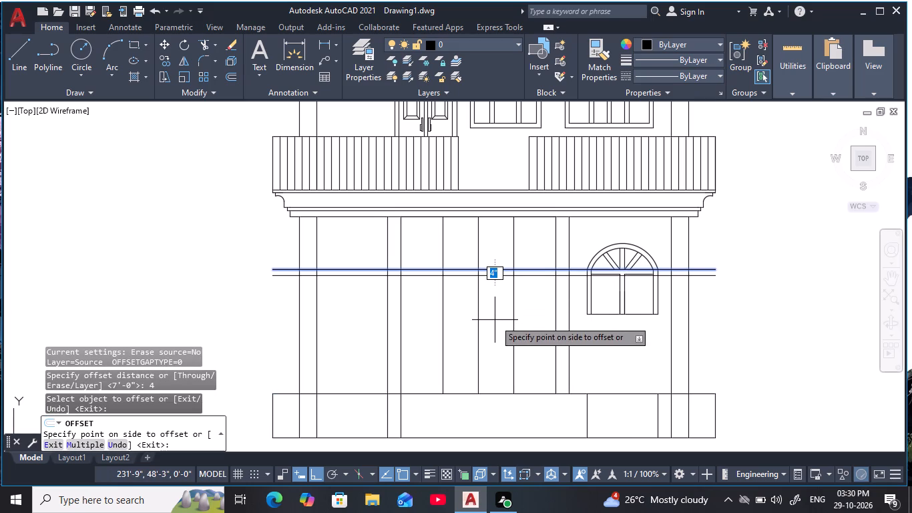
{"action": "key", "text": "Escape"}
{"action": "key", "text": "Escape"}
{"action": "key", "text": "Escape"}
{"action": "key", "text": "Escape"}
Offset the door's head line 3" downward and both outer side lines 3" inward to form the frame thickness.
{"action": "type", "text": "o 3"}
{"action": "key", "text": "space"}
{"action": "left_click", "coordinate": [485, 271]}
{"action": "left_click", "coordinate": [497, 329]}
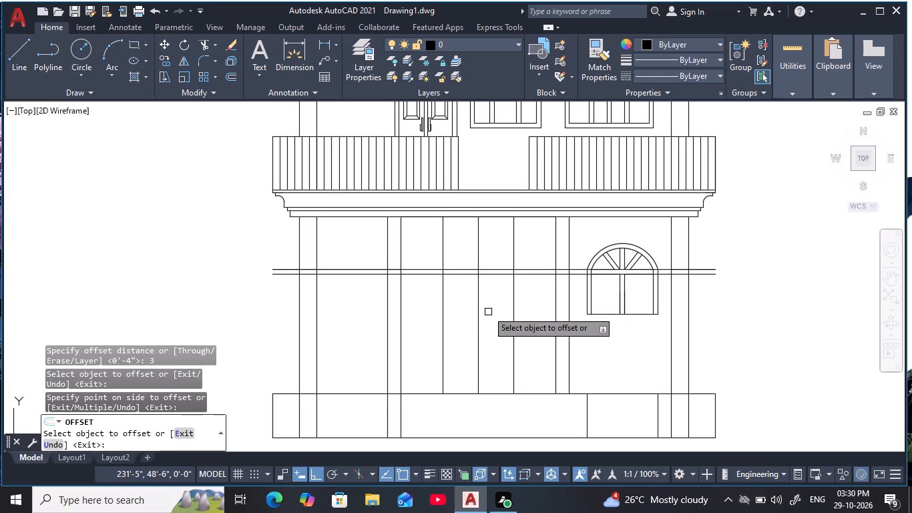
{"action": "left_click", "coordinate": [446, 311]}
{"action": "left_click", "coordinate": [465, 313]}
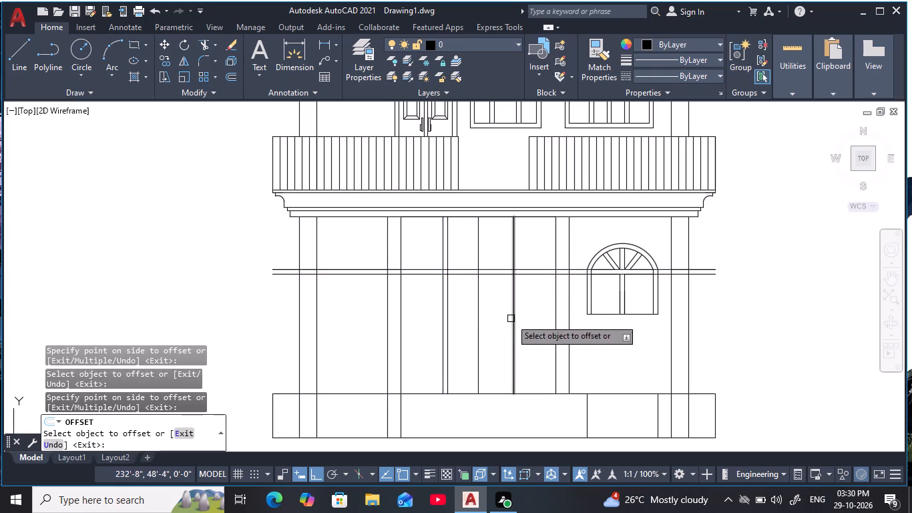
{"action": "left_click", "coordinate": [513, 319]}
{"action": "left_click", "coordinate": [491, 325]}
{"action": "key", "text": "Escape"}
{"action": "key", "text": "Escape"}
{"action": "key", "text": "Escape"}
Trim the two head lines between the door and adjacent columns, and the door's vertical lines above its head.
{"action": "key", "text": "t"}
{"action": "key", "text": "r"}
{"action": "key", "text": "space"}
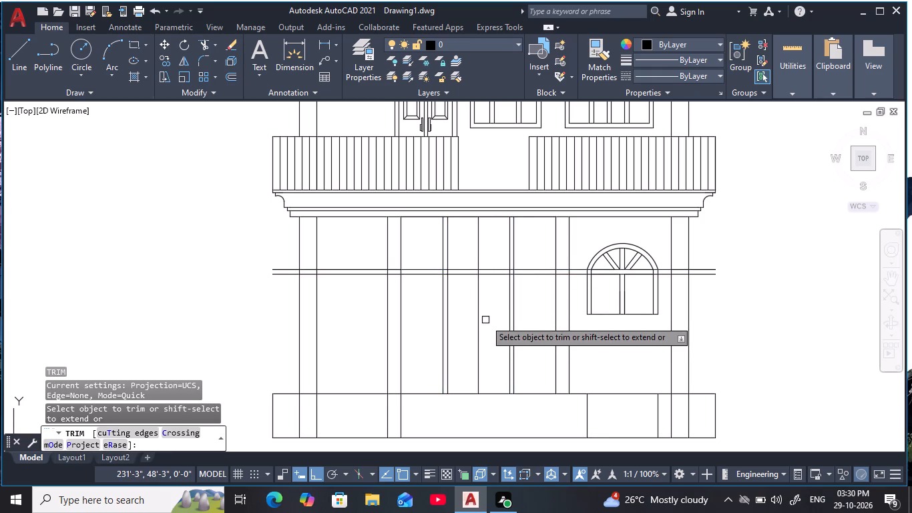
{"action": "left_click", "coordinate": [426, 293]}
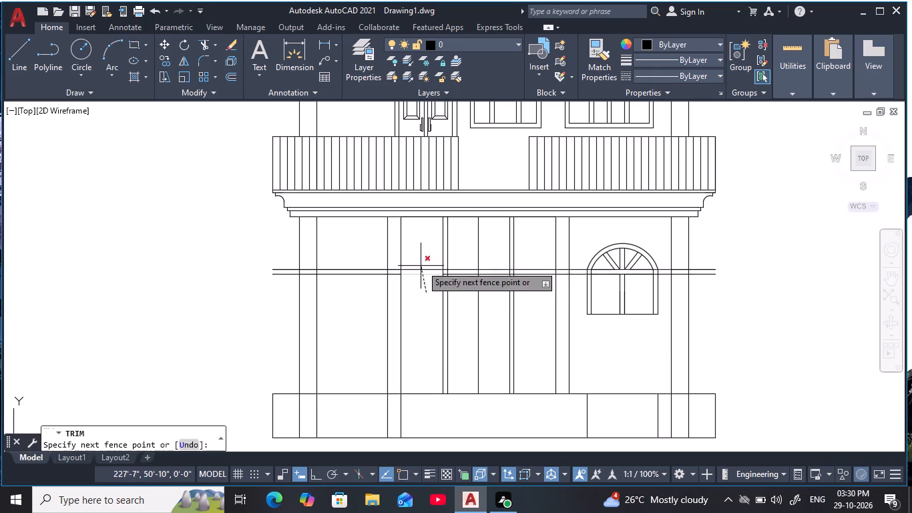
{"action": "left_click", "coordinate": [421, 263]}
{"action": "left_click", "coordinate": [527, 282]}
{"action": "double_click", "coordinate": [529, 261]}
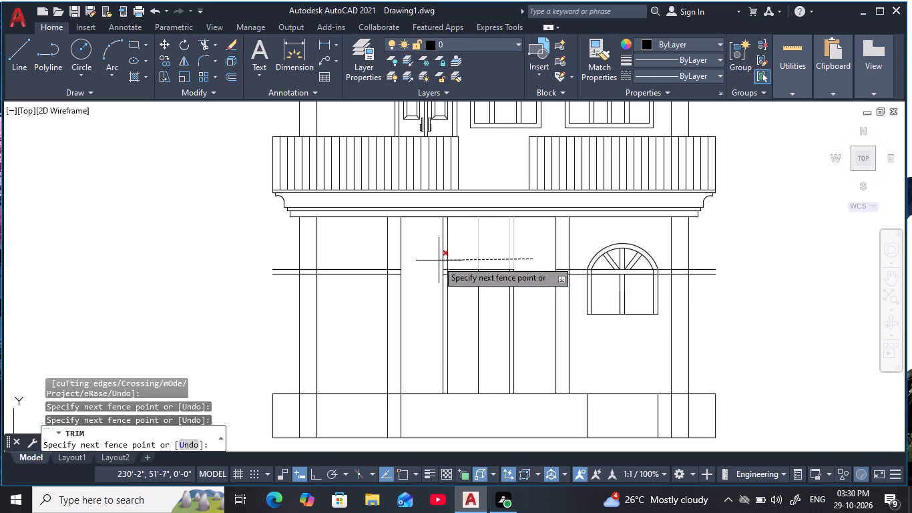
{"action": "left_click", "coordinate": [419, 261]}
{"action": "key", "text": "Escape"}
{"action": "key", "text": "Escape"}
Erase the two leftover horizontal head-line pieces crossing the left columns.
{"action": "left_click", "coordinate": [361, 289]}
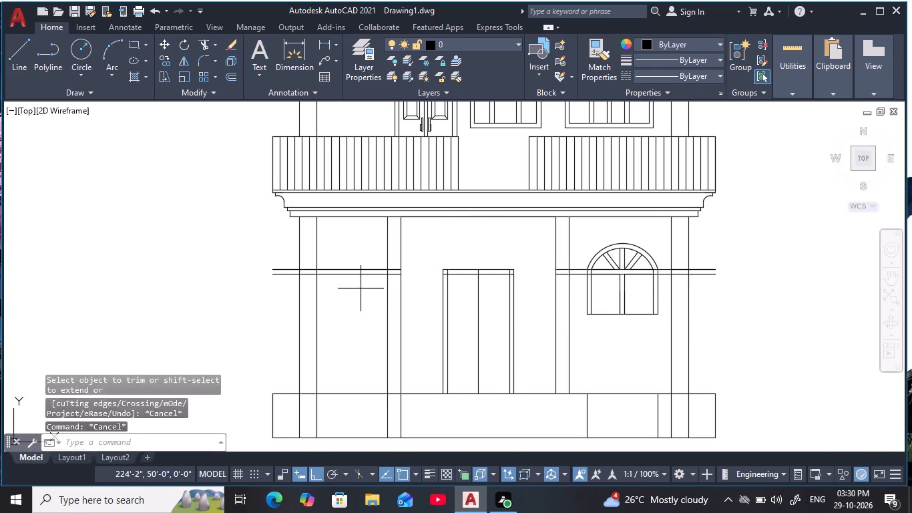
{"action": "left_click", "coordinate": [340, 263]}
{"action": "type", "text": "e"}
{"action": "key", "text": "space"}
{"action": "key", "text": "Escape"}
{"action": "key", "text": "Escape"}
{"action": "key", "text": "Escape"}
Trim the centre line within the door's head band and the overlapping inner frame lines at both top corners.
{"action": "middle_click_drag", "start_coordinate": [439, 262], "coordinate": [407, 261]}
{"action": "key", "text": "Escape"}
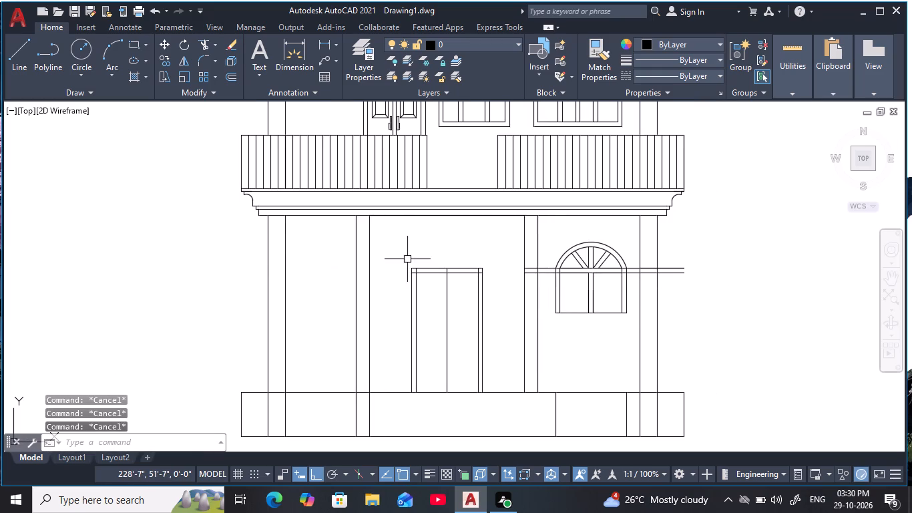
{"action": "key", "text": "Escape"}
{"action": "key", "text": "Escape"}
{"action": "key", "text": "Escape"}
{"action": "middle_click_drag", "start_coordinate": [455, 289], "coordinate": [440, 273]}
{"action": "key", "text": "Escape"}
{"action": "scroll", "coordinate": [440, 272], "scroll_direction": "up", "scroll_amount": 1}
{"action": "middle_click", "coordinate": [440, 272]}
{"action": "key", "text": "Escape"}
{"action": "key", "text": "Escape"}
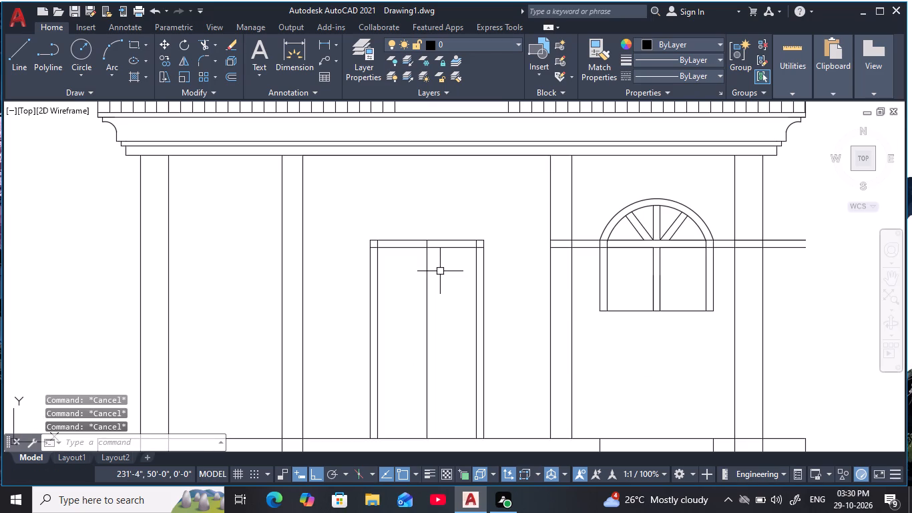
{"action": "type", "text": "trr"}
{"action": "key", "text": "space"}
{"action": "key", "text": "Escape"}
{"action": "key", "text": "Escape"}
{"action": "type", "text": "tr"}
{"action": "key", "text": "space"}
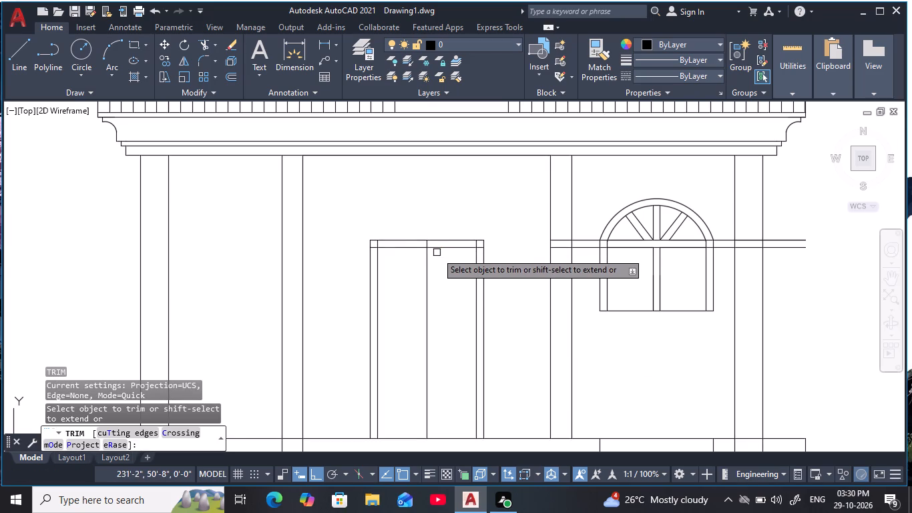
{"action": "middle_click_drag", "start_coordinate": [441, 281], "coordinate": [445, 273]}
{"action": "scroll", "coordinate": [426, 238], "scroll_direction": "up", "scroll_amount": 3}
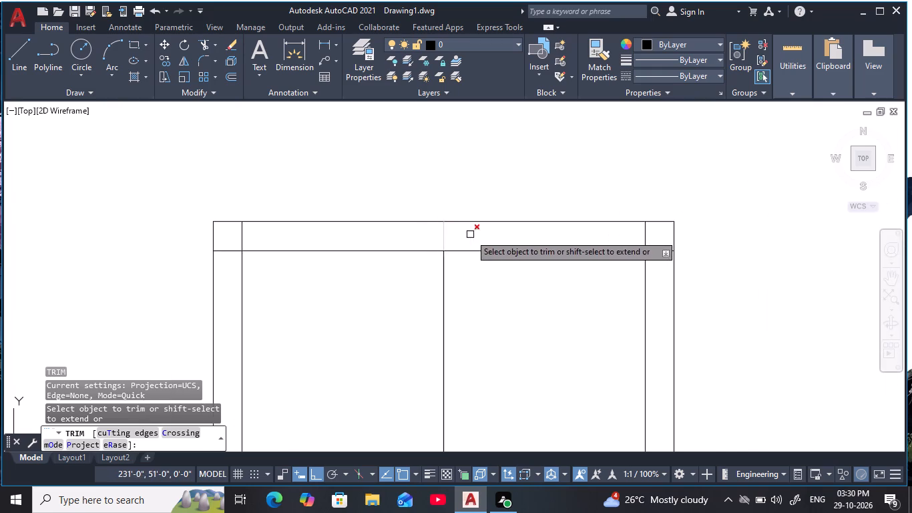
{"action": "left_click_drag", "start_coordinate": [471, 234], "coordinate": [336, 248]}
{"action": "left_click_drag", "start_coordinate": [255, 238], "coordinate": [228, 256]}
{"action": "left_click", "coordinate": [658, 262]}
{"action": "left_click", "coordinate": [631, 233]}
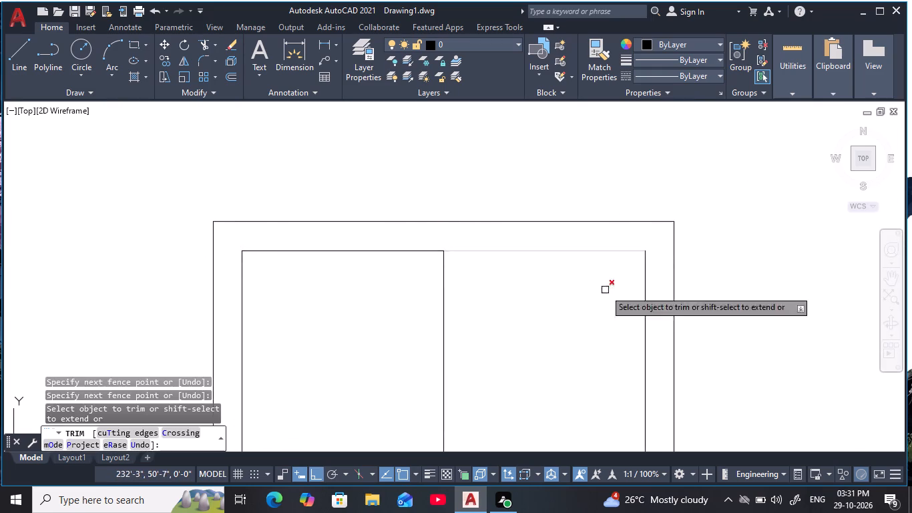
Offset the door's vertical centre line 9" to each side.
{"action": "key", "text": "Escape"}
{"action": "scroll", "coordinate": [541, 320], "scroll_direction": "down", "scroll_amount": 1}
{"action": "middle_click_drag", "start_coordinate": [539, 306], "coordinate": [547, 261]}
{"action": "key", "text": "Escape"}
{"action": "key", "text": "Escape"}
{"action": "key", "text": "Escape"}
{"action": "type", "text": "o 9"}
{"action": "key", "text": "space"}
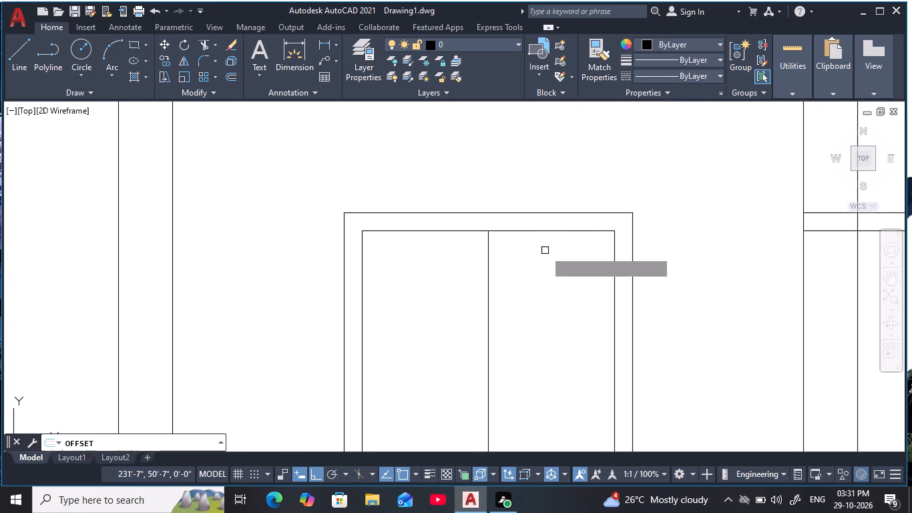
{"action": "left_click", "coordinate": [491, 297]}
{"action": "left_click", "coordinate": [558, 289]}
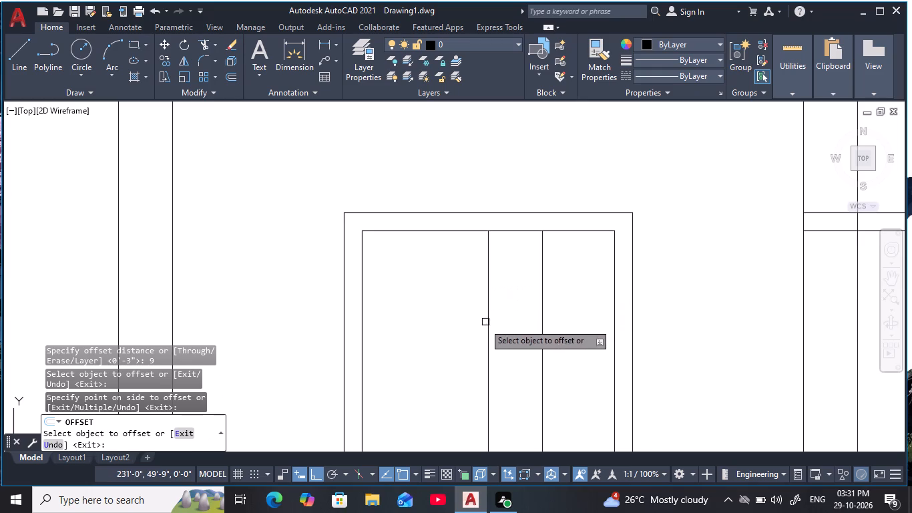
{"action": "left_click", "coordinate": [485, 328]}
{"action": "left_click", "coordinate": [425, 339]}
{"action": "key", "text": "Escape"}
{"action": "key", "text": "Escape"}
{"action": "middle_click_drag", "start_coordinate": [447, 317], "coordinate": [472, 275]}
{"action": "scroll", "coordinate": [472, 275], "scroll_direction": "down", "scroll_amount": 1}
{"action": "key", "text": "Escape"}
{"action": "key", "text": "Escape"}
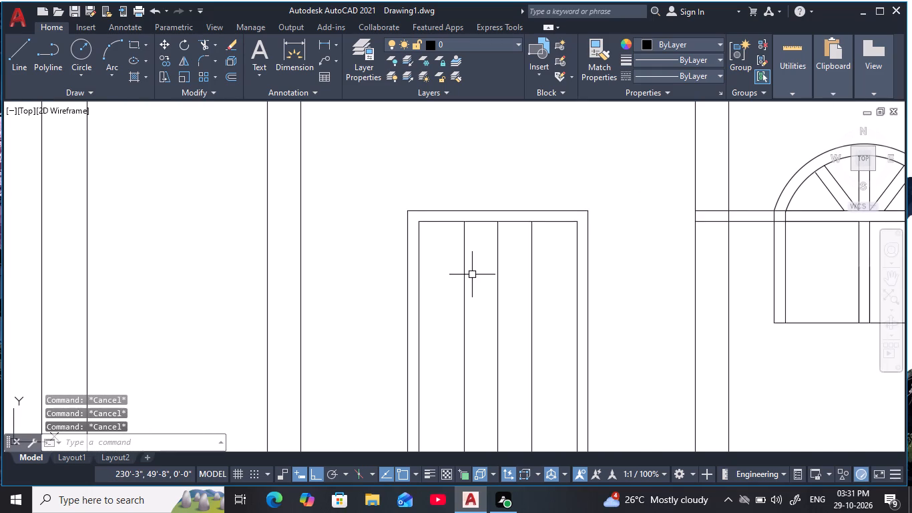
Offset the two vertical lines flanking the door's centre line 3" inward toward it.
{"action": "type", "text": "o"}
{"action": "key", "text": "space"}
{"action": "type", "text": "3"}
{"action": "key", "text": "space"}
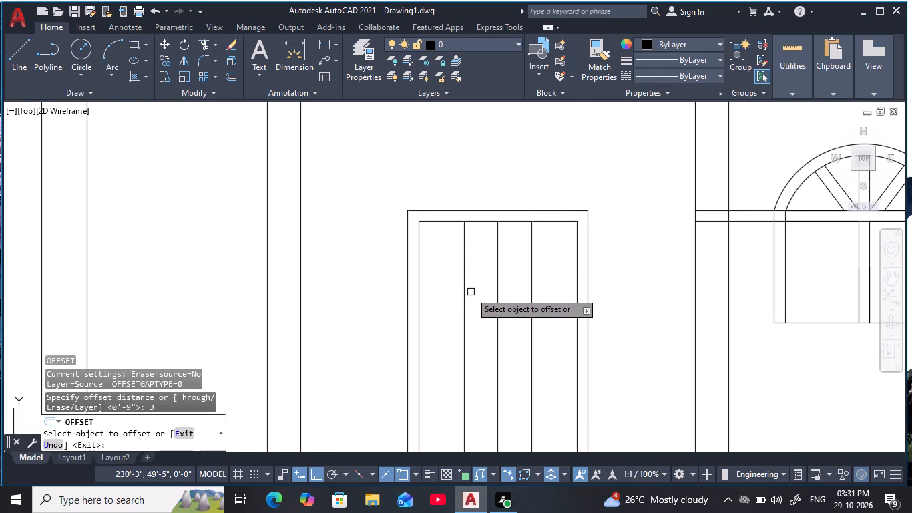
{"action": "left_click", "coordinate": [467, 302]}
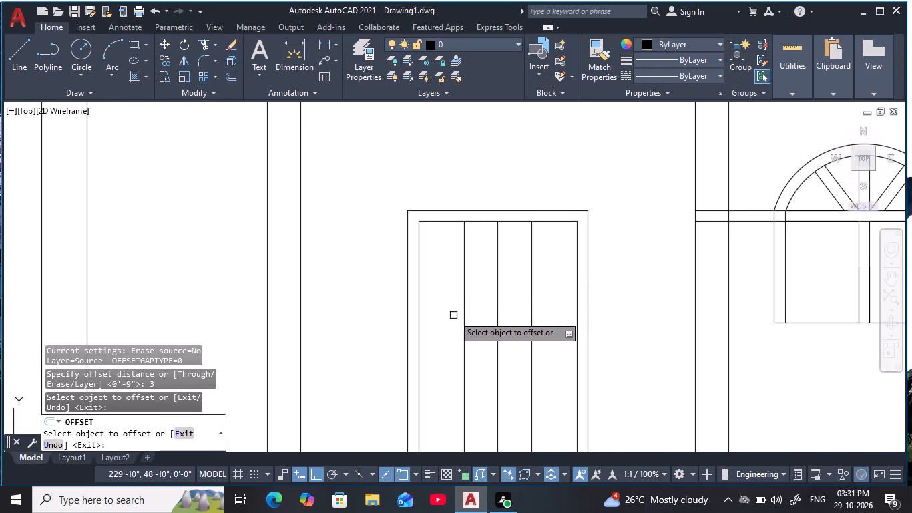
{"action": "left_click", "coordinate": [452, 318]}
{"action": "left_click", "coordinate": [461, 327]}
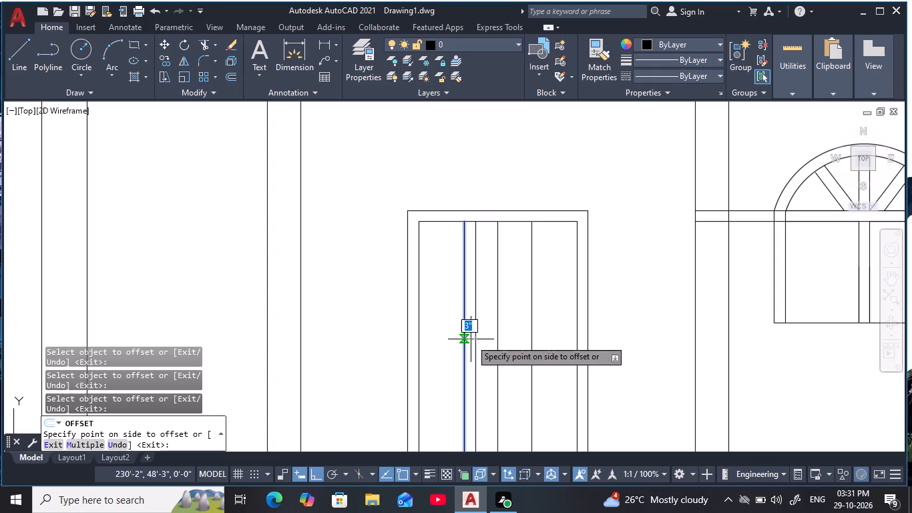
{"action": "left_click", "coordinate": [472, 339]}
{"action": "left_click", "coordinate": [533, 321]}
{"action": "left_click", "coordinate": [505, 329]}
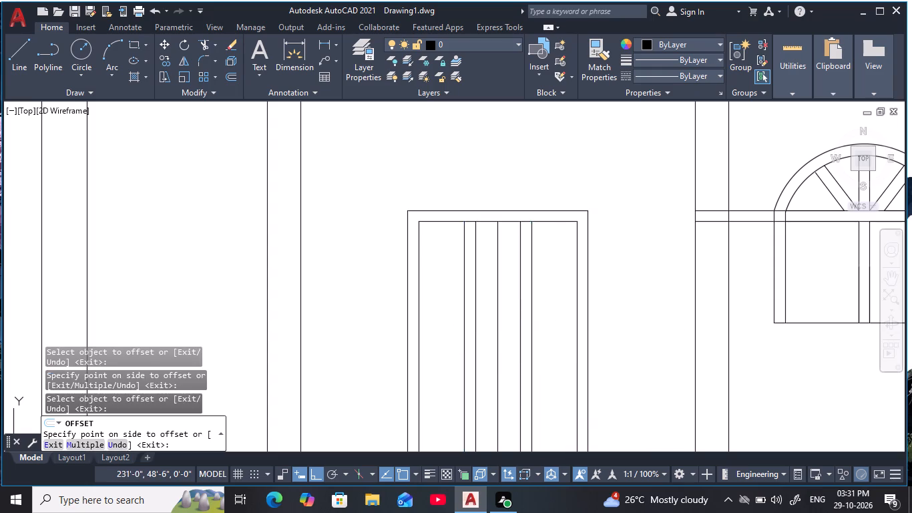
{"action": "key", "text": "Escape"}
{"action": "key", "text": "Escape"}
Erase the door's vertical centre line.
{"action": "left_click", "coordinate": [503, 322]}
{"action": "left_click", "coordinate": [489, 320]}
{"action": "type", "text": "e"}
{"action": "key", "text": "space"}
{"action": "key", "text": "Escape"}
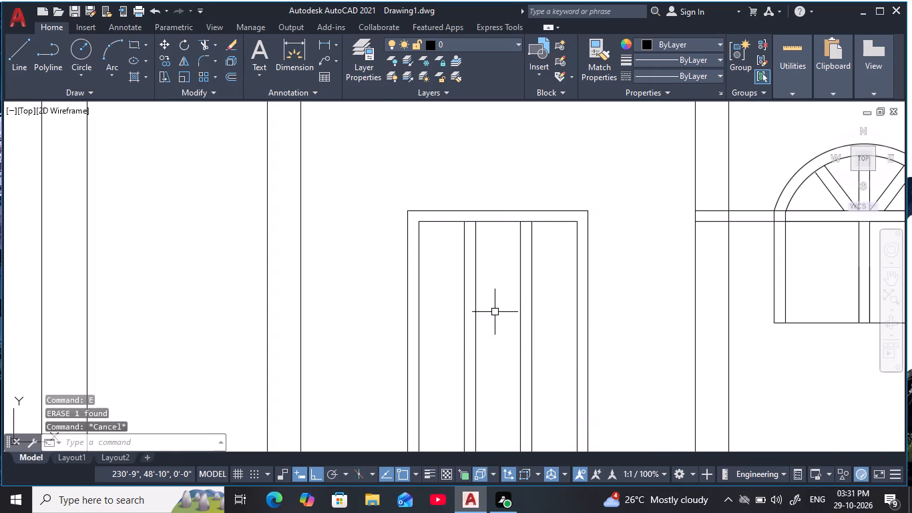
{"action": "key", "text": "Escape"}
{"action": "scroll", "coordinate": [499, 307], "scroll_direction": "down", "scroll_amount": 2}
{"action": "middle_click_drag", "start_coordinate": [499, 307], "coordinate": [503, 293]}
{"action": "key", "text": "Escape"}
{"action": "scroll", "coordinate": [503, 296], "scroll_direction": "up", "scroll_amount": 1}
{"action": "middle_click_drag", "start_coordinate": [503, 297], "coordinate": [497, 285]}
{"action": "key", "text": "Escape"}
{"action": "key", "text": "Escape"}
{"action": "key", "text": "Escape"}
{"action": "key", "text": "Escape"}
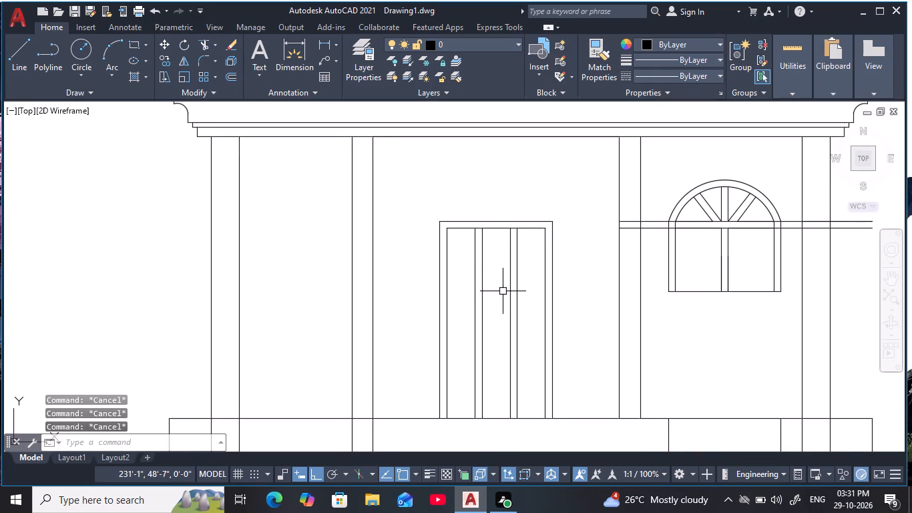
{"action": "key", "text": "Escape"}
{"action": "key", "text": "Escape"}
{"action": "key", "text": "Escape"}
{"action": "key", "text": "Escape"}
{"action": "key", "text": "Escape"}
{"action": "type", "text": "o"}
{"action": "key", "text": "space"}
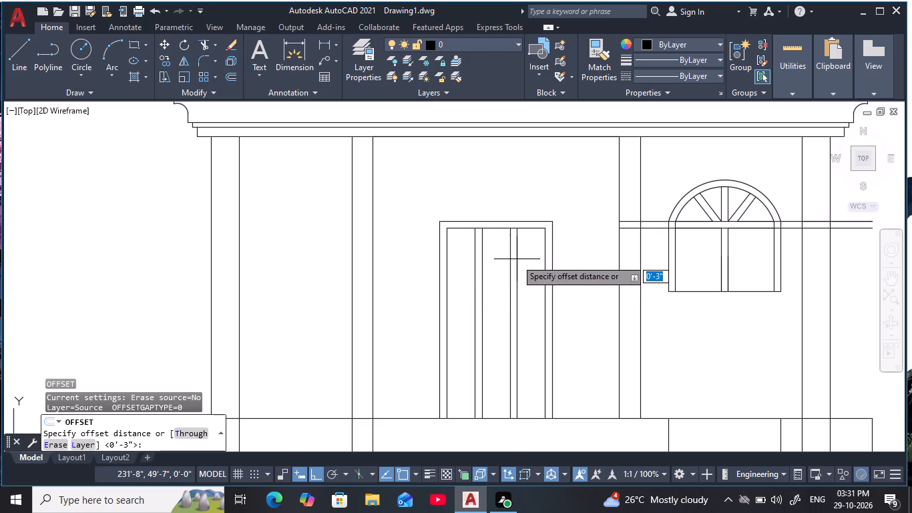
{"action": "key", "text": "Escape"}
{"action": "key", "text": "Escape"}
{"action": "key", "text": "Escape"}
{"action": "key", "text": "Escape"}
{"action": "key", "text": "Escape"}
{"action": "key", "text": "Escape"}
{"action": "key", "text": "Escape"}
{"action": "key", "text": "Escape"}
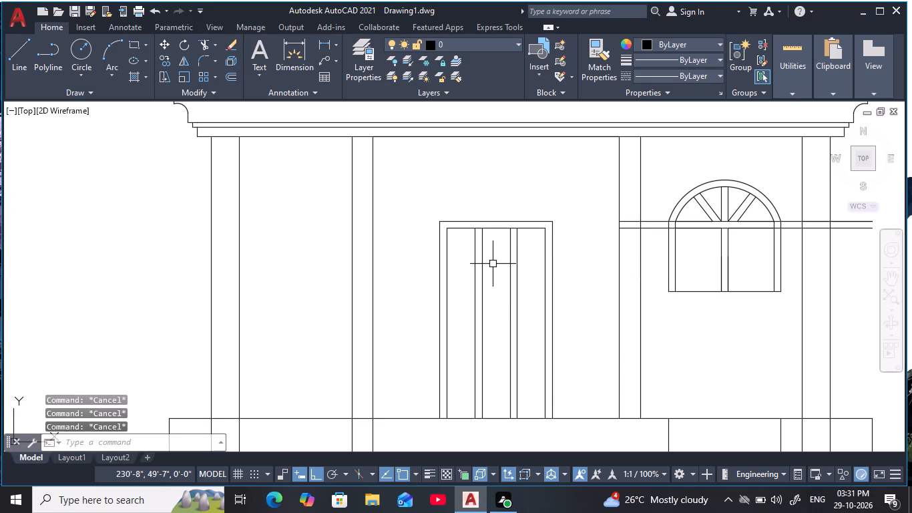
Draw a three-point arc from the door frame's top-left corner through its top-right corner, ending about 1'-5" below it on the frame's outer side.
{"action": "type", "text": "arc"}
{"action": "key", "text": "space"}
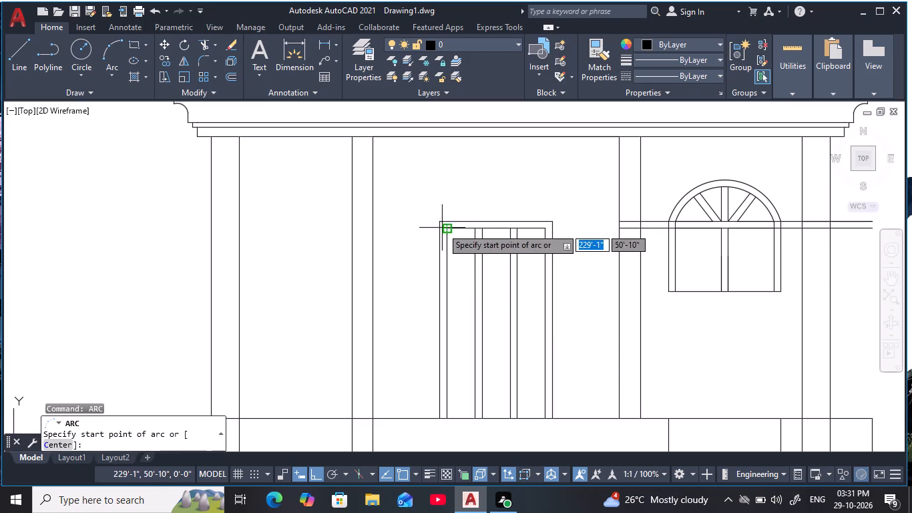
{"action": "left_click", "coordinate": [442, 224]}
{"action": "left_click", "coordinate": [550, 220]}
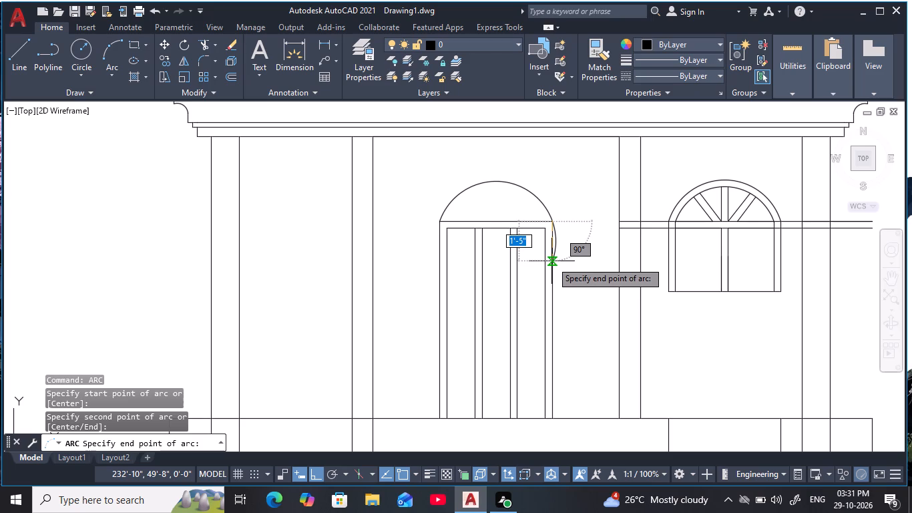
{"action": "left_click", "coordinate": [551, 261]}
{"action": "key", "text": "Escape"}
{"action": "key", "text": "Escape"}
{"action": "key", "text": "Escape"}
{"action": "key", "text": "Escape"}
{"action": "key", "text": "Escape"}
Trim the arc's tail below the door frame's top-right corner.
{"action": "type", "text": "tr"}
{"action": "key", "text": "space"}
{"action": "scroll", "coordinate": [537, 248], "scroll_direction": "up", "scroll_amount": 2}
{"action": "left_click", "coordinate": [586, 237]}
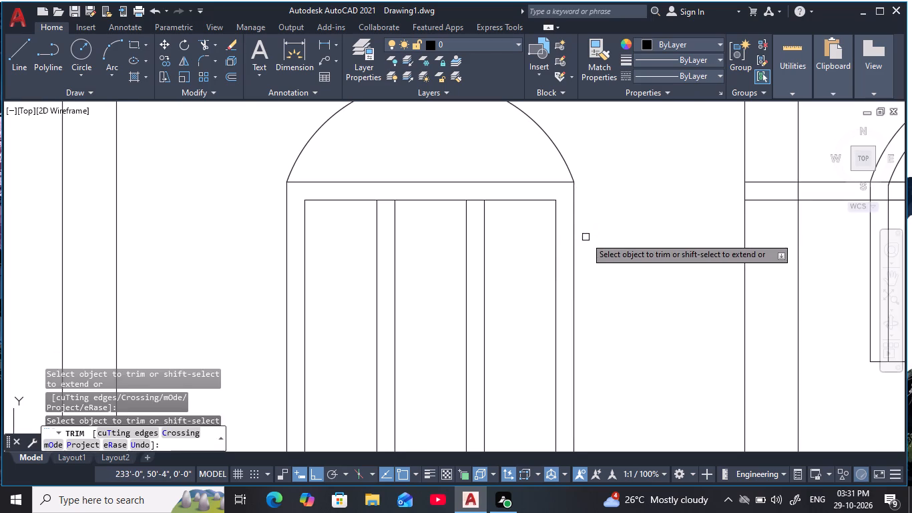
{"action": "scroll", "coordinate": [592, 212], "scroll_direction": "down", "scroll_amount": 1}
{"action": "middle_click_drag", "start_coordinate": [594, 212], "coordinate": [596, 236]}
{"action": "key", "text": "Escape"}
{"action": "key", "text": "Escape"}
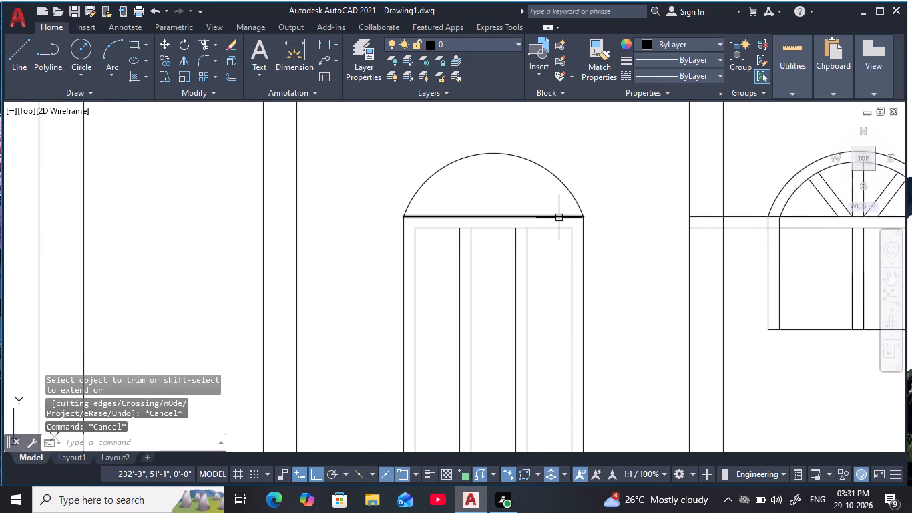
Offset the arc above the door 3" inward.
{"action": "type", "text": "o"}
{"action": "key", "text": "space"}
{"action": "type", "text": "3"}
{"action": "key", "text": "space"}
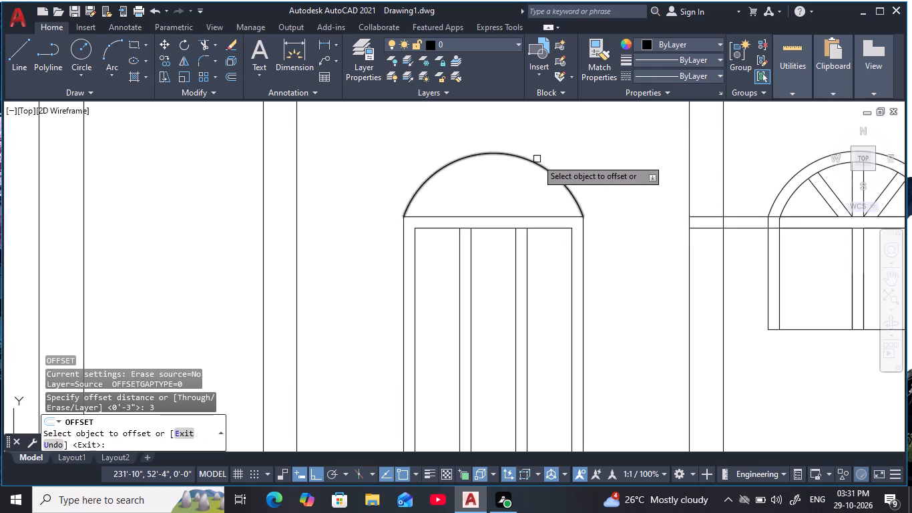
{"action": "left_click", "coordinate": [533, 164]}
{"action": "left_click", "coordinate": [514, 209]}
{"action": "key", "text": "Escape"}
{"action": "key", "text": "Escape"}
{"action": "key", "text": "Escape"}
{"action": "key", "text": "Escape"}
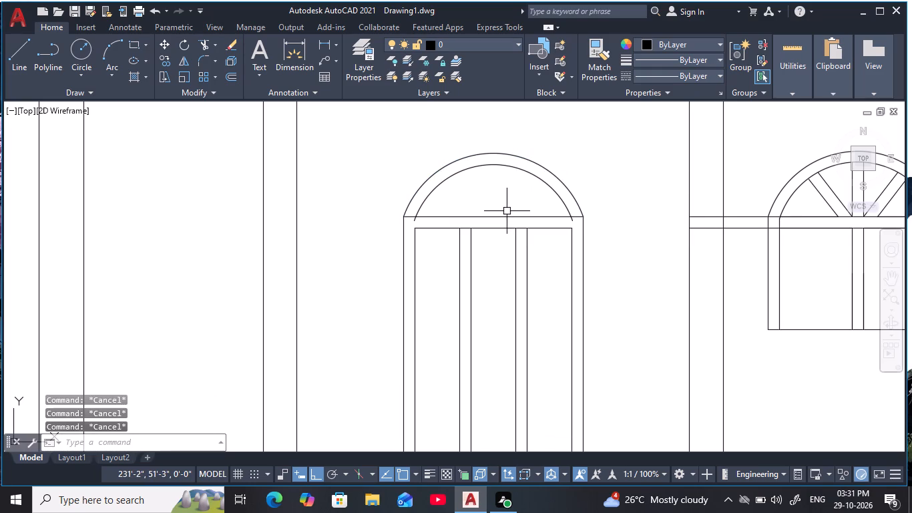
{"action": "key", "text": "Escape"}
{"action": "key", "text": "Escape"}
{"action": "key", "text": "Escape"}
Trim both ends of the inner arc that extend below the door's upper head line.
{"action": "type", "text": "tr"}
{"action": "key", "text": "space"}
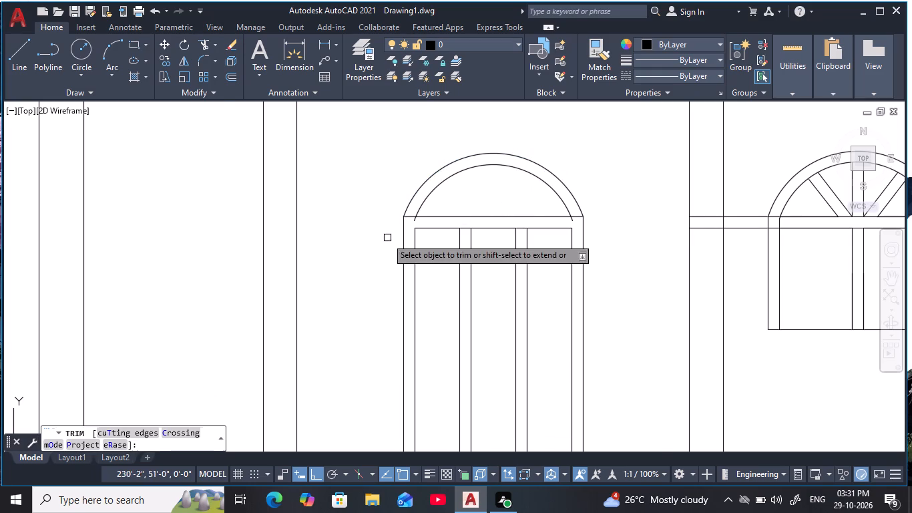
{"action": "scroll", "coordinate": [419, 218], "scroll_direction": "up", "scroll_amount": 1}
{"action": "left_click", "coordinate": [413, 221]}
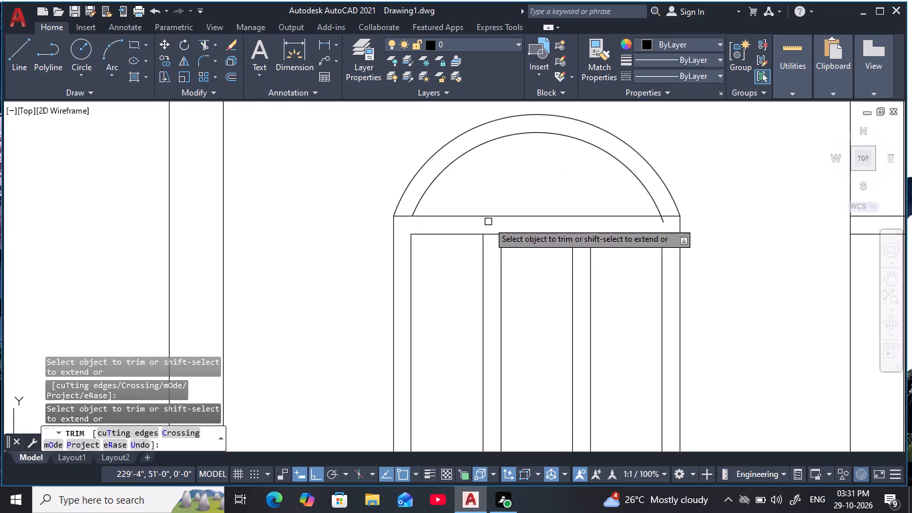
{"action": "left_click", "coordinate": [664, 223]}
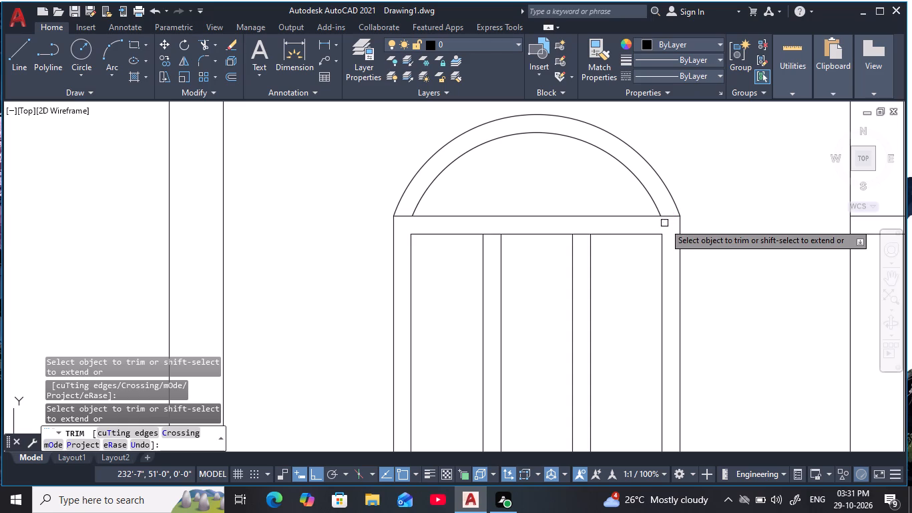
{"action": "key", "text": "Escape"}
{"action": "key", "text": "Escape"}
{"action": "key", "text": "Escape"}
{"action": "key", "text": "Escape"}
Draw a vertical line from the midpoint of the door's upper head line to the top of the inner arc.
{"action": "type", "text": "l"}
{"action": "key", "text": "space"}
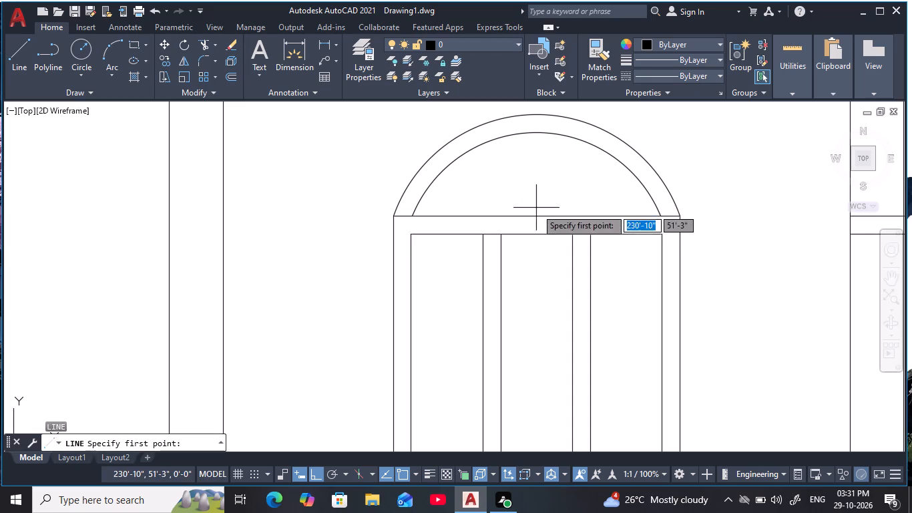
{"action": "left_click", "coordinate": [538, 216]}
{"action": "left_click", "coordinate": [538, 134]}
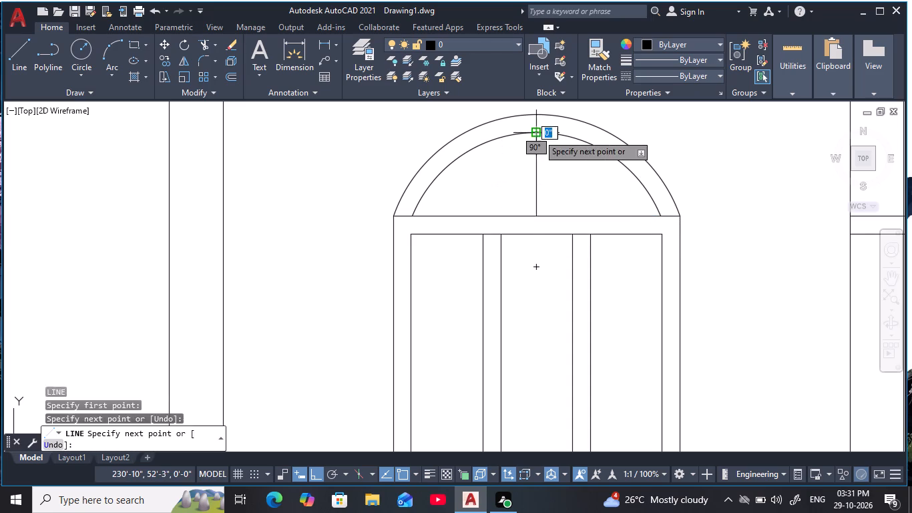
{"action": "key", "text": "Escape"}
{"action": "key", "text": "Escape"}
{"action": "key", "text": "Escape"}
Offset the vertical line within the door's arch 1.5" to each side.
{"action": "type", "text": "o 1.5"}
{"action": "key", "text": "space"}
{"action": "left_click", "coordinate": [538, 168]}
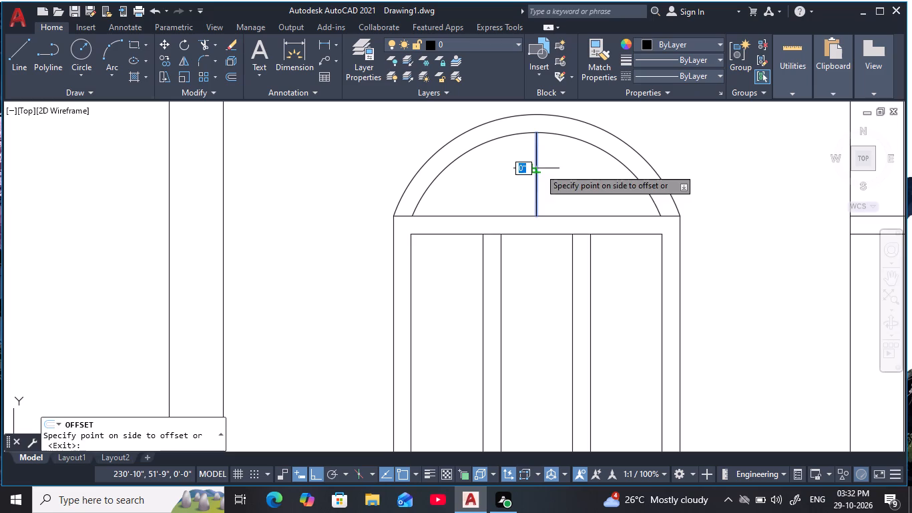
{"action": "left_click", "coordinate": [501, 186]}
{"action": "left_click", "coordinate": [538, 188]}
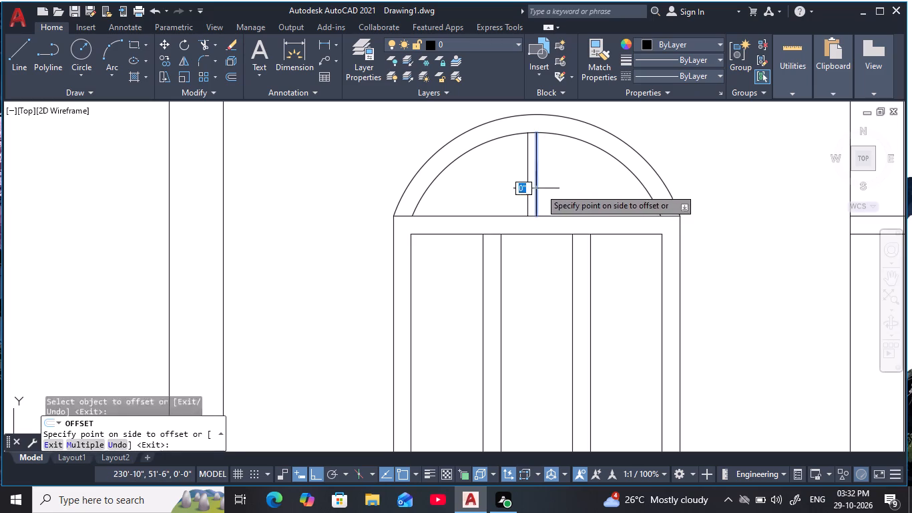
{"action": "left_click", "coordinate": [577, 181]}
{"action": "key", "text": "Escape"}
{"action": "key", "text": "Escape"}
{"action": "key", "text": "Escape"}
Erase the middle vertical line within the door's arch.
{"action": "left_click", "coordinate": [539, 182]}
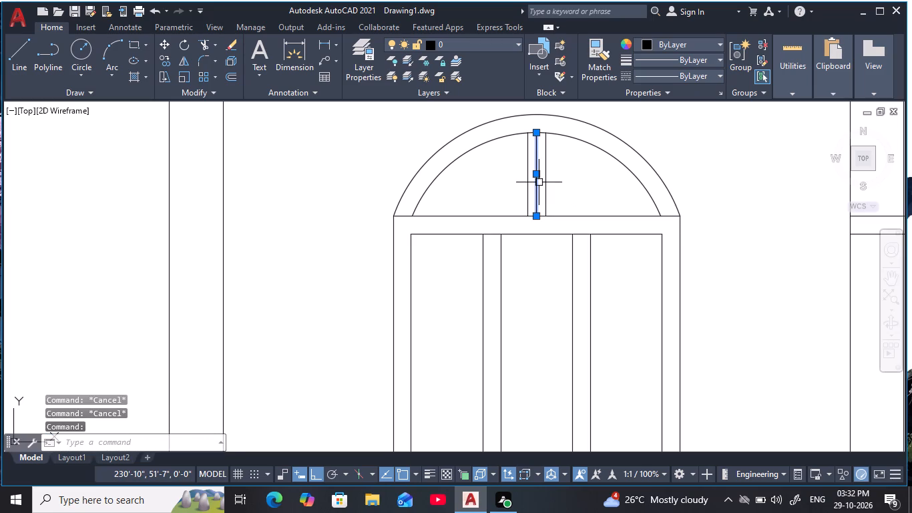
{"action": "key", "text": "e"}
{"action": "key", "text": "space"}
{"action": "key", "text": "Escape"}
{"action": "key", "text": "Escape"}
{"action": "key", "text": "Escape"}
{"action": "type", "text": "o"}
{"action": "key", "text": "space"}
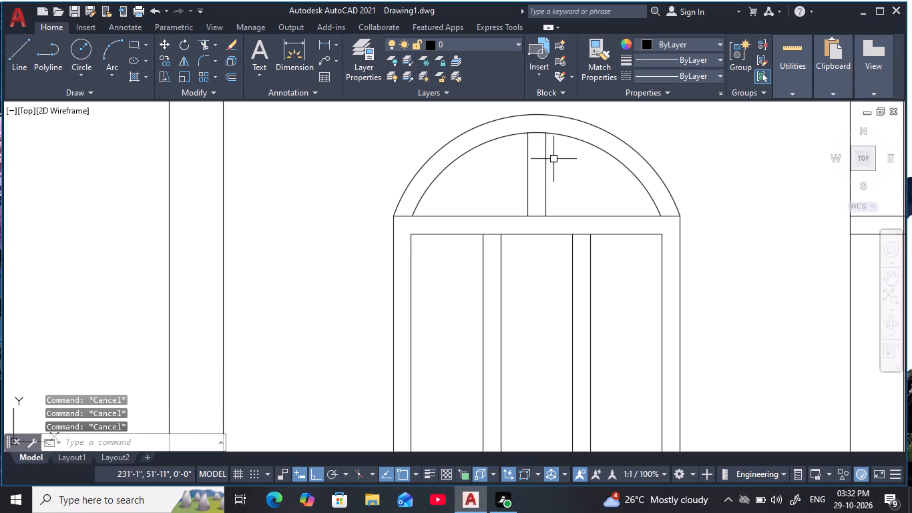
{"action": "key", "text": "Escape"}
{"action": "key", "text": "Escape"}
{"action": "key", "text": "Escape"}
With Ortho off, draw a diagonal line about 1'-2" long from the left arch bar's base up-left to the inner arc.
{"action": "type", "text": "l"}
{"action": "key", "text": "space"}
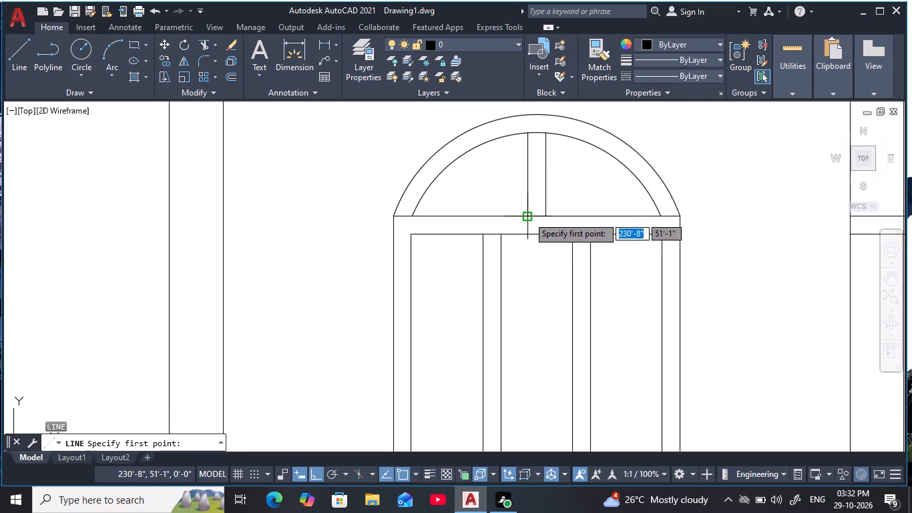
{"action": "left_click", "coordinate": [527, 216]}
{"action": "key", "text": "F9"}
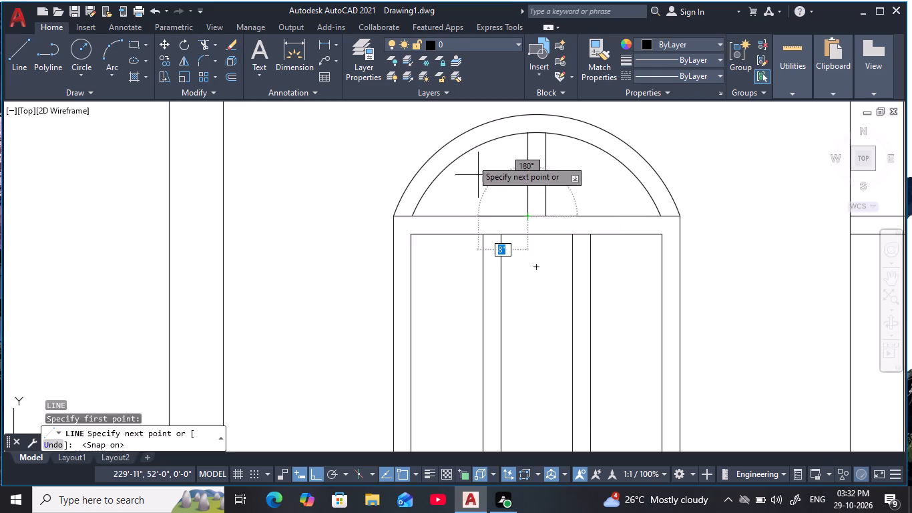
{"action": "key", "text": "F9"}
{"action": "key", "text": "F8"}
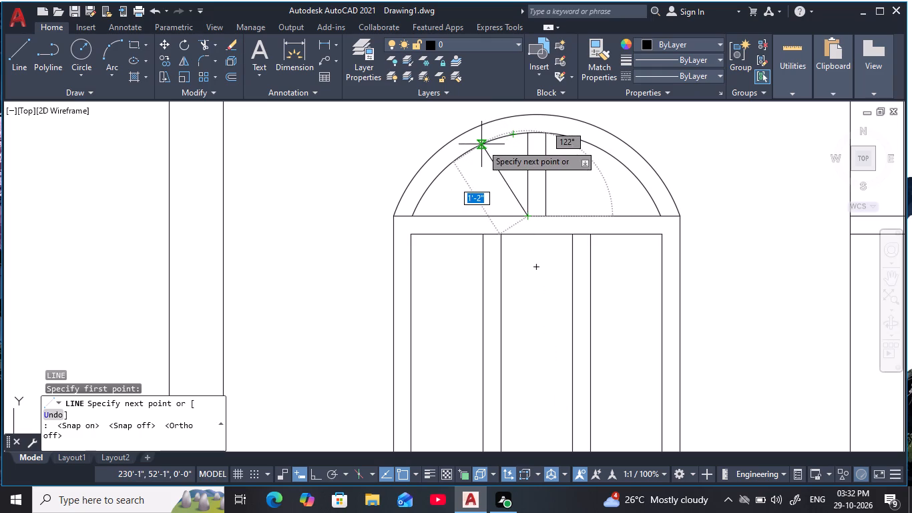
{"action": "left_click", "coordinate": [475, 150]}
{"action": "key", "text": "Escape"}
{"action": "key", "text": "Escape"}
{"action": "key", "text": "Escape"}
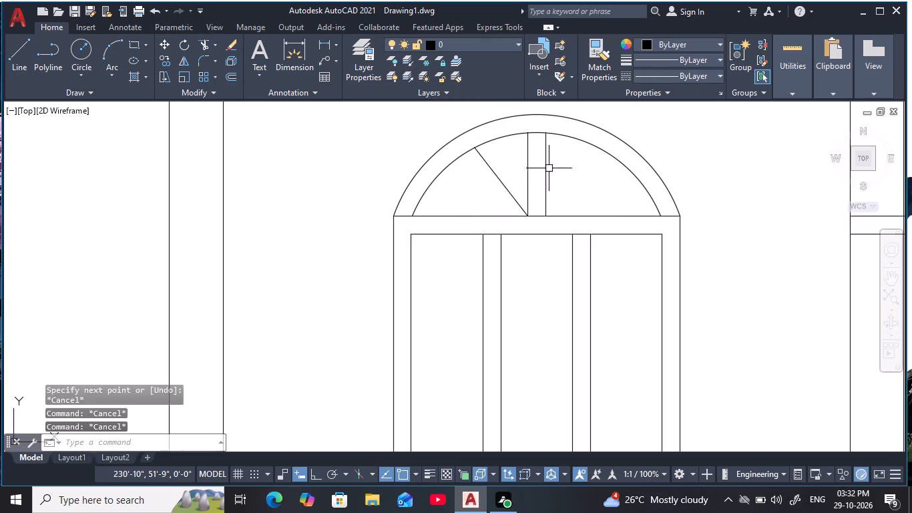
{"action": "key", "text": "Escape"}
Offset the diagonal line in the door's arch 3" to its lower left.
{"action": "key", "text": "o"}
{"action": "key", "text": "Escape"}
{"action": "key", "text": "Escape"}
{"action": "type", "text": "o"}
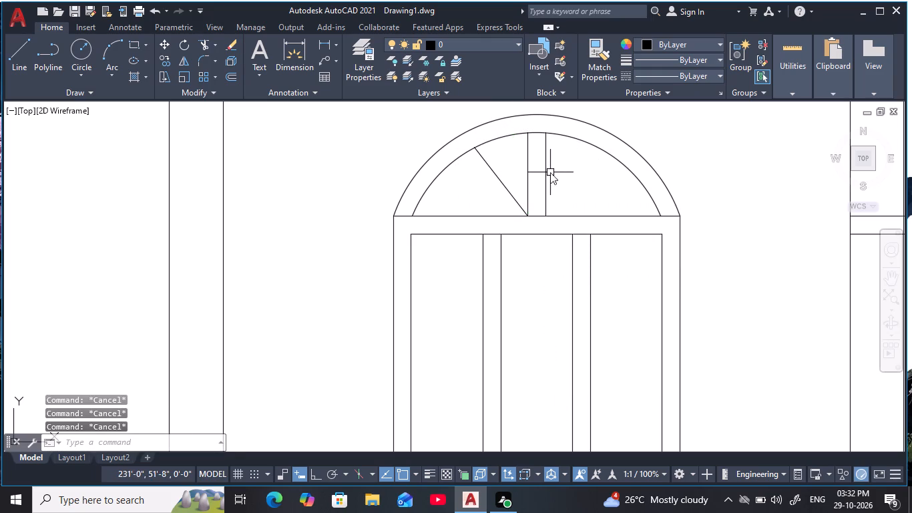
{"action": "key", "text": "space"}
{"action": "key", "text": "3"}
{"action": "key", "text": "space"}
{"action": "left_click", "coordinate": [508, 188]}
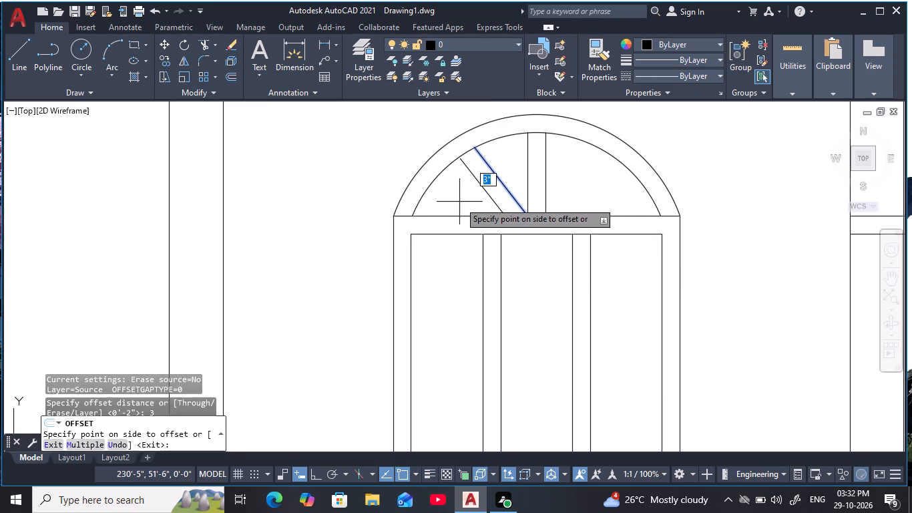
{"action": "left_click", "coordinate": [457, 202]}
{"action": "key", "text": "Escape"}
{"action": "key", "text": "Escape"}
{"action": "key", "text": "Escape"}
{"action": "key", "text": "Escape"}
{"action": "key", "text": "Escape"}
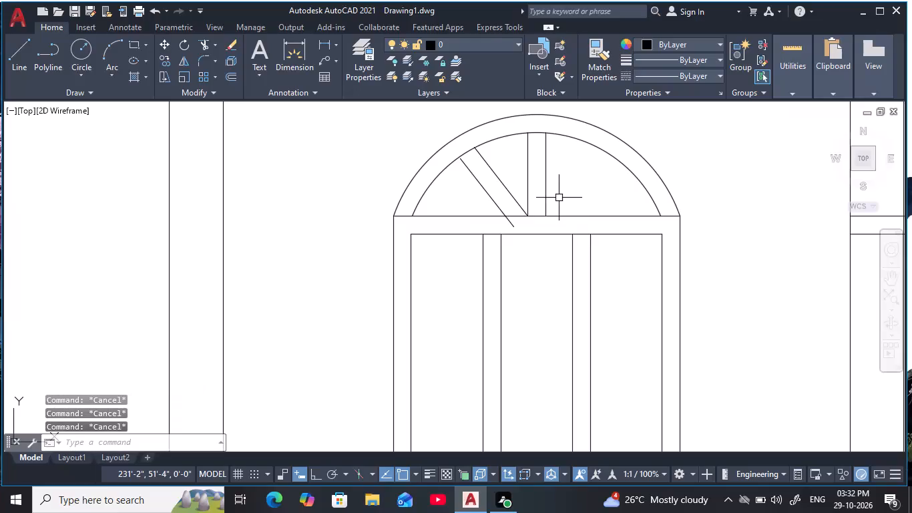
Trim the offset diagonal's end that extends below the door's upper head line.
{"action": "type", "text": "tr"}
{"action": "key", "text": "space"}
{"action": "left_click", "coordinate": [509, 224]}
{"action": "key", "text": "Escape"}
{"action": "key", "text": "Escape"}
{"action": "key", "text": "Escape"}
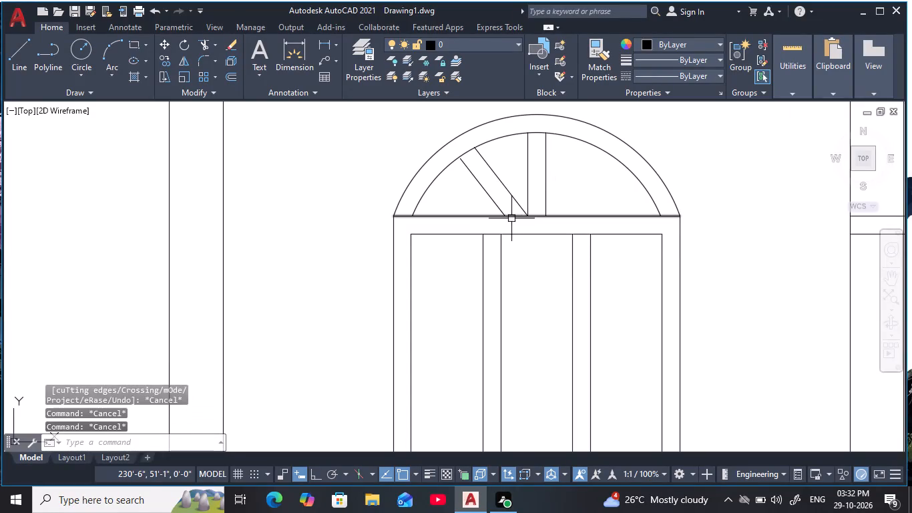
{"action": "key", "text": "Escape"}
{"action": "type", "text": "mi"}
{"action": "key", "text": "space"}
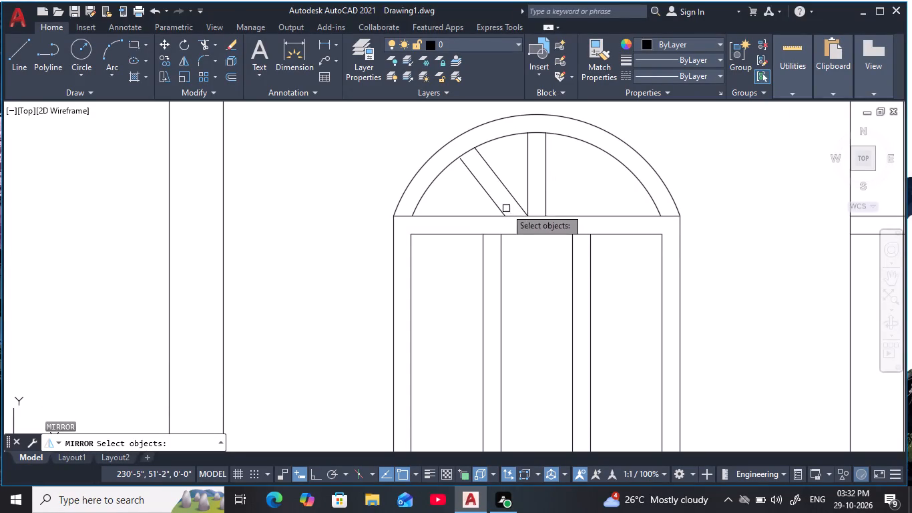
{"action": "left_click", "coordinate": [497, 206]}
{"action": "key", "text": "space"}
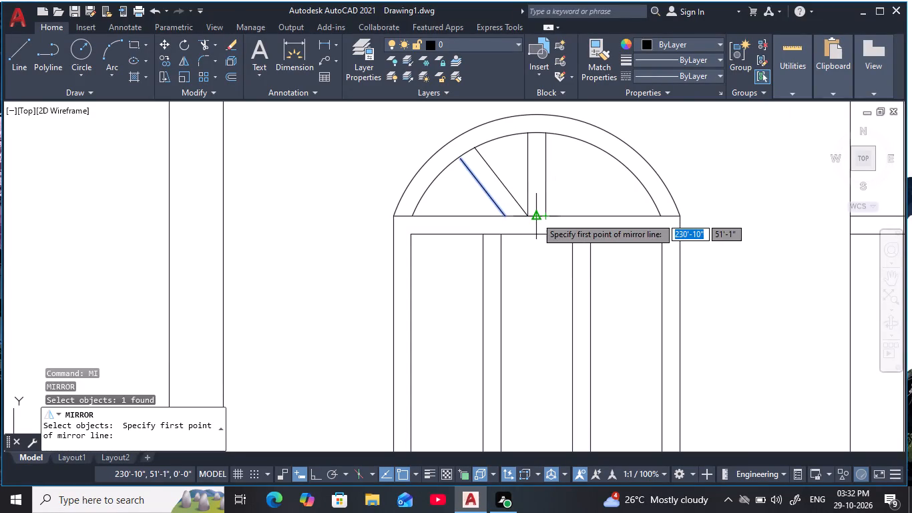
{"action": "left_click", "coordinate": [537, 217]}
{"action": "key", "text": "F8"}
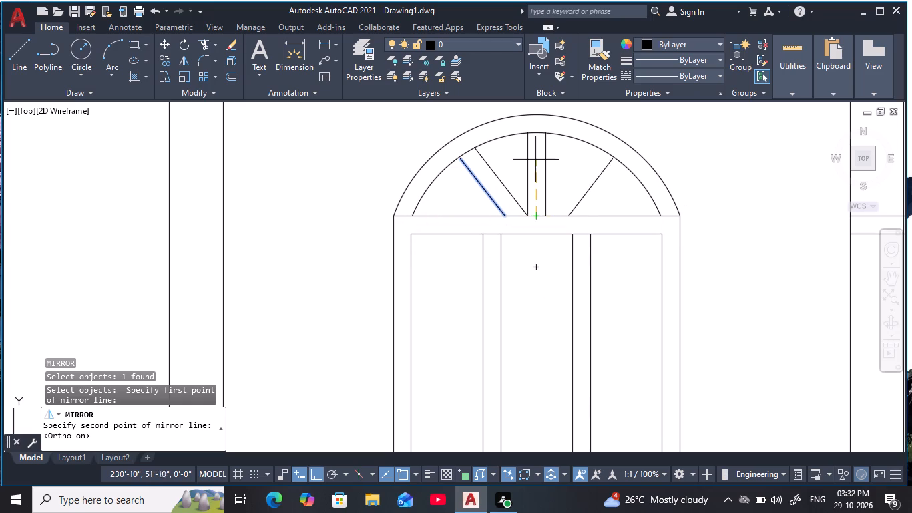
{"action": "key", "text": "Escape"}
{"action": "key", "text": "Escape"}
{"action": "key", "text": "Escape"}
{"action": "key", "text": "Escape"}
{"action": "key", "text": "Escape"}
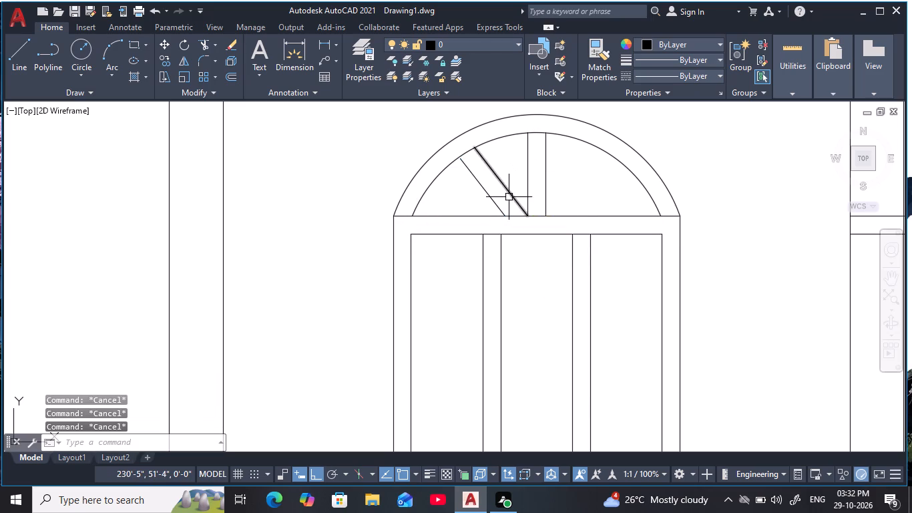
Mirror the door arch's upper-left diagonal about the vertical axis through the middle of the central arch bar, keeping the original.
{"action": "left_click", "coordinate": [509, 197]}
{"action": "type", "text": "mi"}
{"action": "key", "text": "space"}
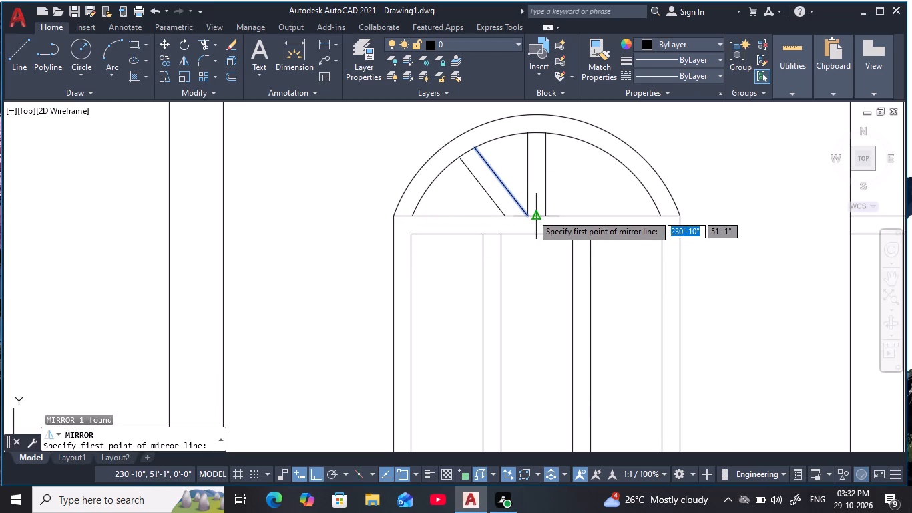
{"action": "left_click", "coordinate": [533, 214]}
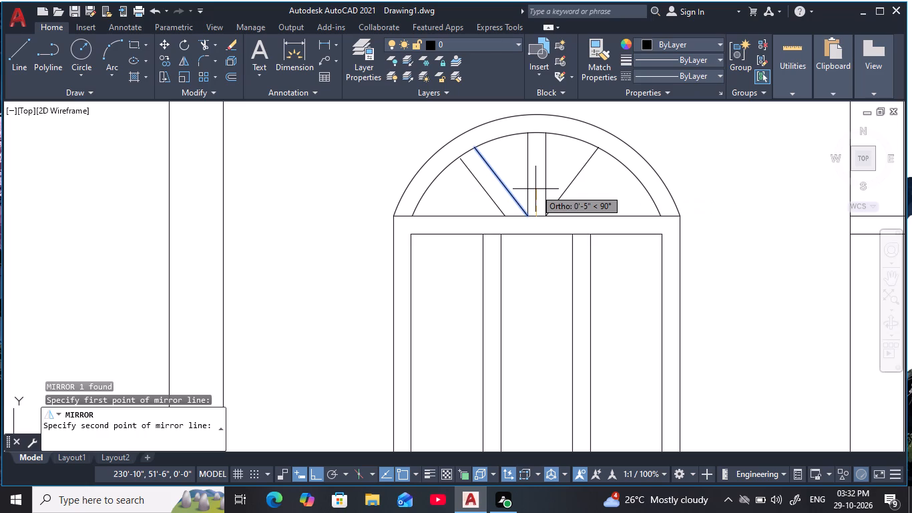
{"action": "left_click", "coordinate": [535, 189]}
{"action": "key", "text": "space"}
{"action": "key", "text": "Escape"}
{"action": "key", "text": "Escape"}
{"action": "key", "text": "Escape"}
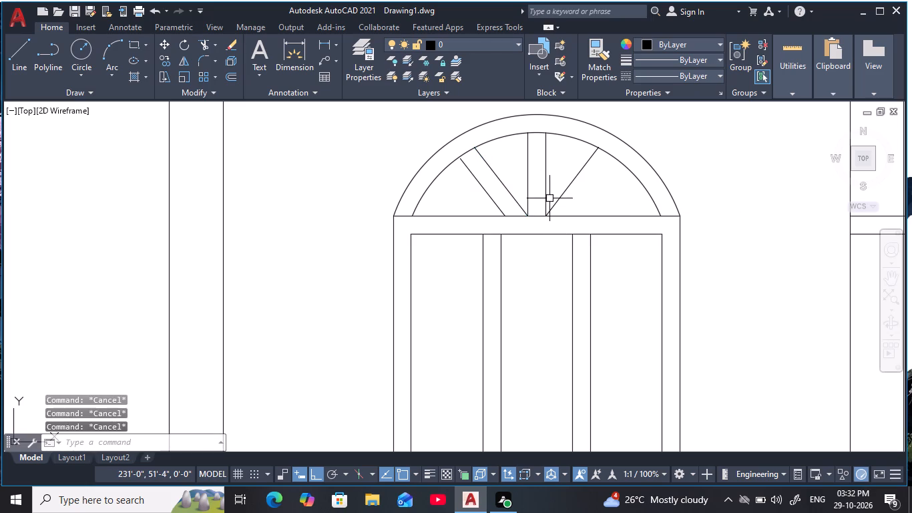
Offset the mirrored diagonal in the door's arch 3" to its lower right.
{"action": "type", "text": "o 3"}
{"action": "key", "text": "space"}
{"action": "left_click", "coordinate": [565, 188]}
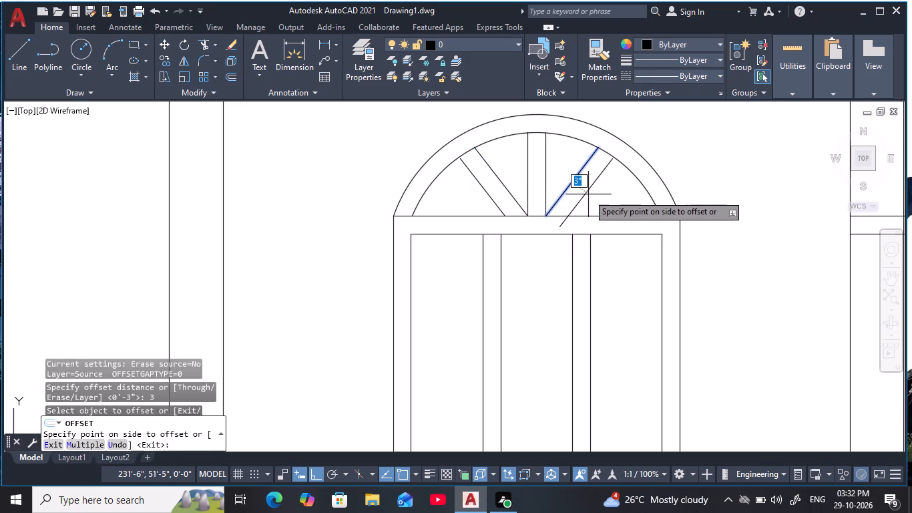
{"action": "left_click", "coordinate": [588, 194]}
{"action": "key", "text": "Escape"}
{"action": "key", "text": "Escape"}
{"action": "key", "text": "Escape"}
{"action": "key", "text": "Escape"}
Trim the new offset diagonal's end that extends below the door's upper head line.
{"action": "type", "text": "tr"}
{"action": "key", "text": "space"}
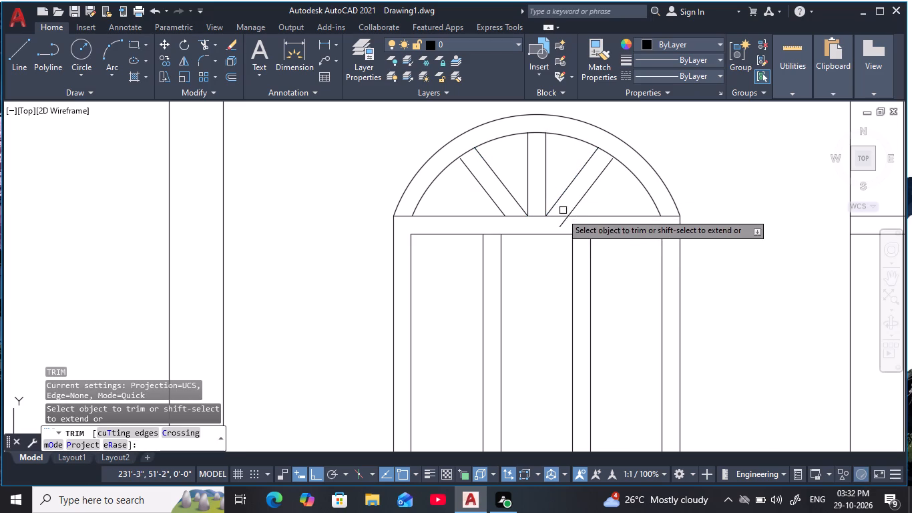
{"action": "left_click", "coordinate": [565, 222]}
{"action": "key", "text": "Escape"}
Trim the door's upper head line at both frame ends and between the bases of the central and diagonal arch bars.
{"action": "scroll", "coordinate": [588, 193], "scroll_direction": "down", "scroll_amount": 2}
{"action": "middle_click_drag", "start_coordinate": [594, 196], "coordinate": [590, 203]}
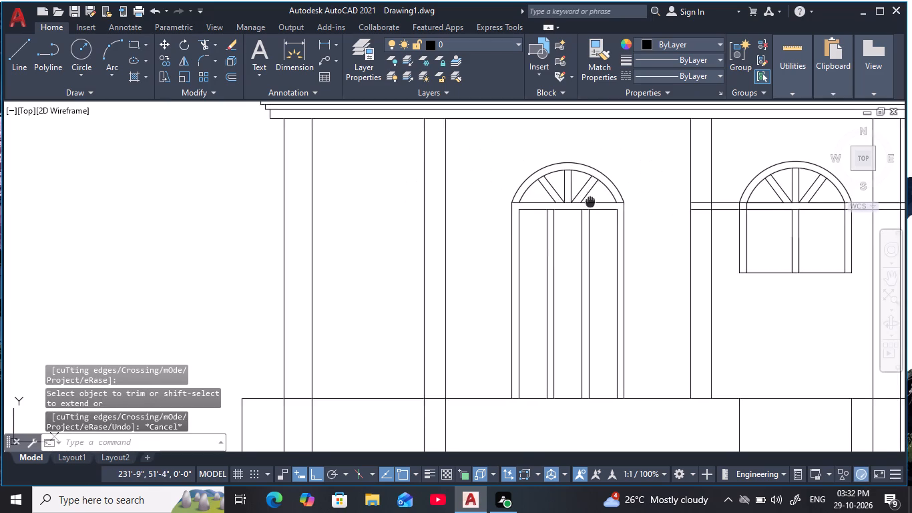
{"action": "middle_click_drag", "start_coordinate": [590, 203], "coordinate": [590, 203]}
{"action": "middle_click", "coordinate": [597, 275]}
{"action": "scroll", "coordinate": [533, 211], "scroll_direction": "up", "scroll_amount": 2}
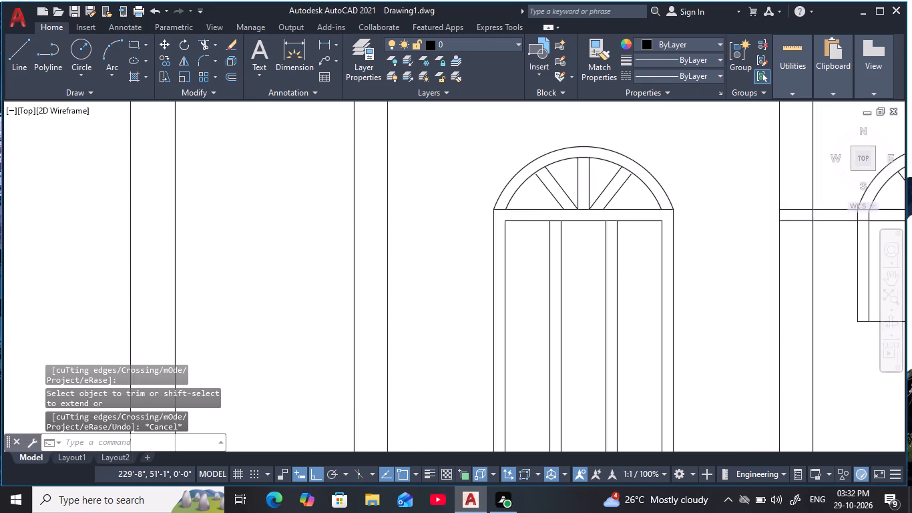
{"action": "key", "text": "Escape"}
{"action": "middle_click", "coordinate": [537, 214]}
{"action": "type", "text": "tr"}
{"action": "key", "text": "space"}
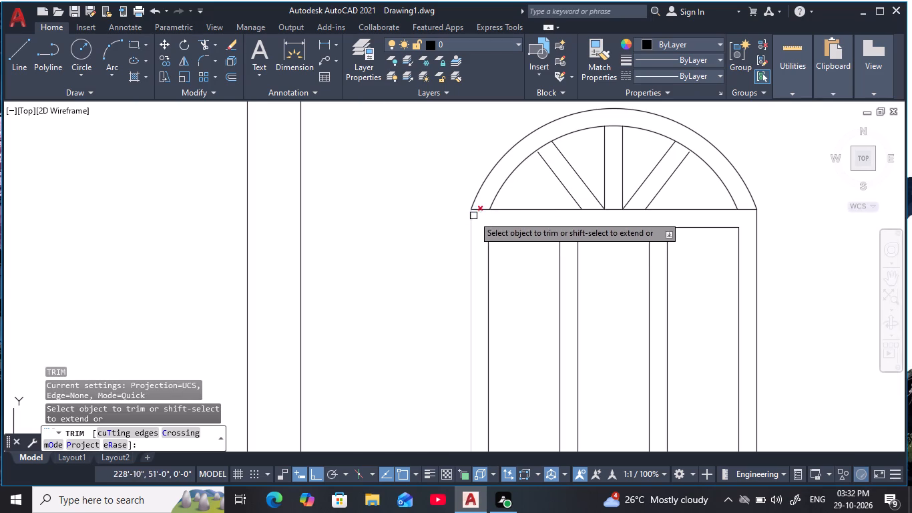
{"action": "left_click", "coordinate": [482, 210]}
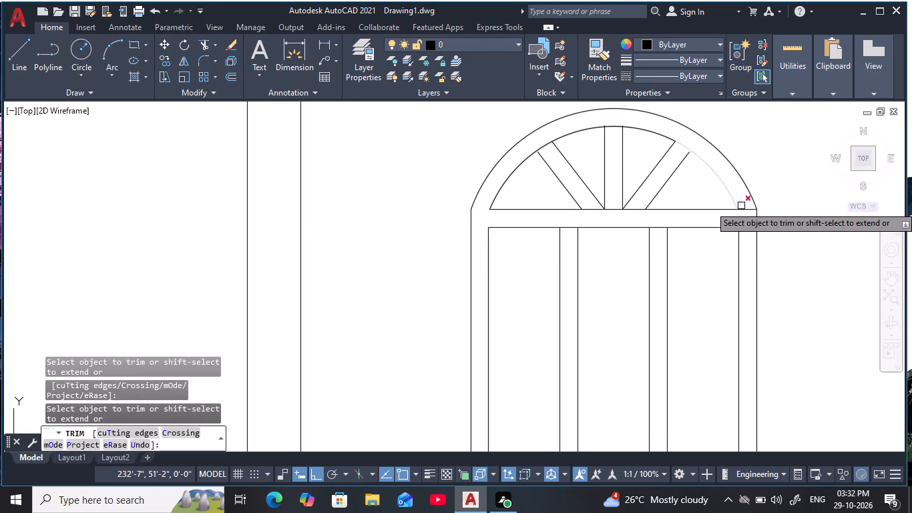
{"action": "left_click", "coordinate": [746, 209]}
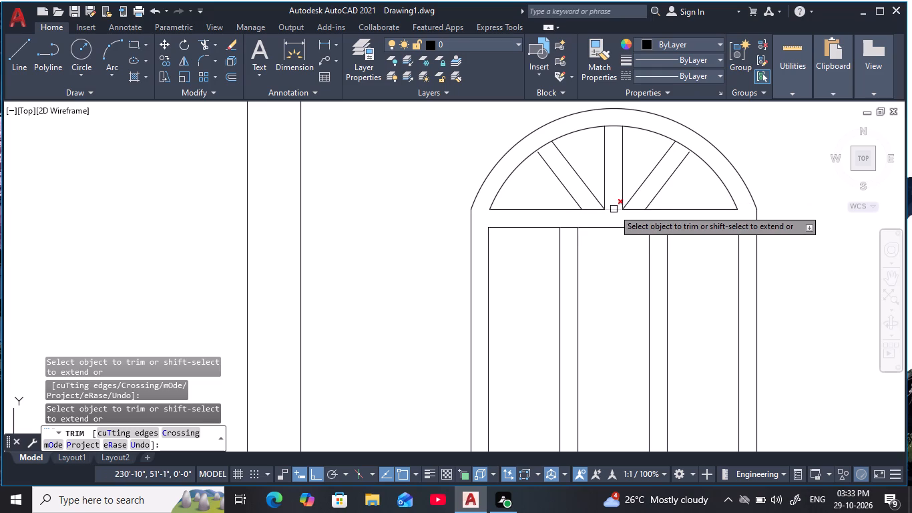
{"action": "left_click", "coordinate": [614, 210]}
{"action": "left_click", "coordinate": [593, 211]}
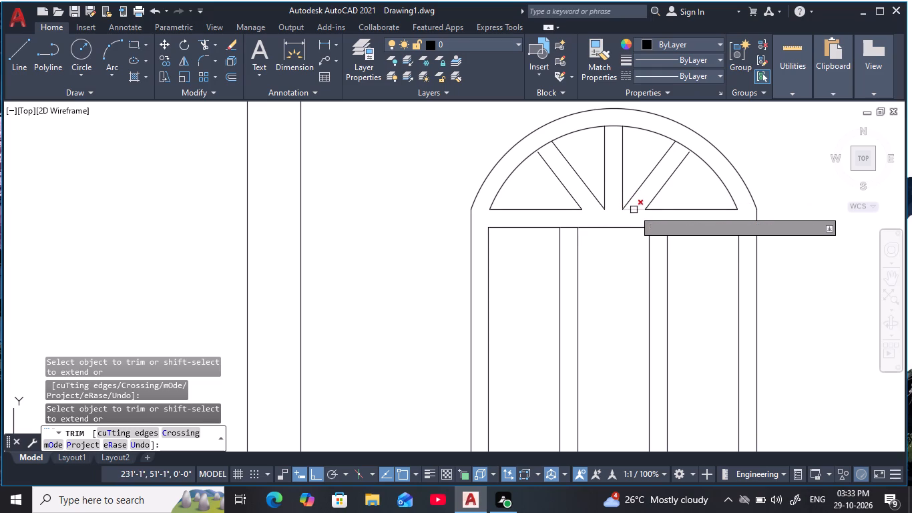
{"action": "left_click", "coordinate": [636, 210]}
{"action": "scroll", "coordinate": [648, 221], "scroll_direction": "down", "scroll_amount": 1}
{"action": "middle_click_drag", "start_coordinate": [648, 221], "coordinate": [574, 215]}
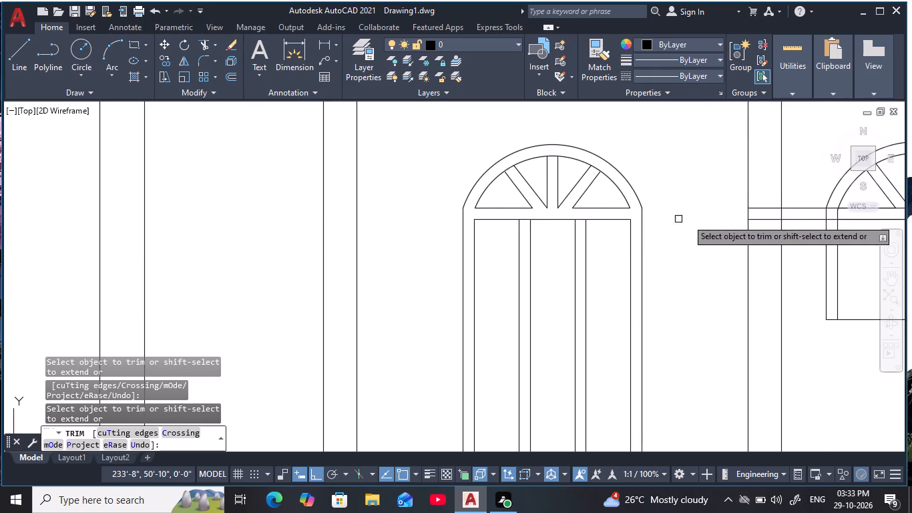
{"action": "scroll", "coordinate": [690, 219], "scroll_direction": "down", "scroll_amount": 1}
{"action": "middle_click_drag", "start_coordinate": [690, 219], "coordinate": [575, 248]}
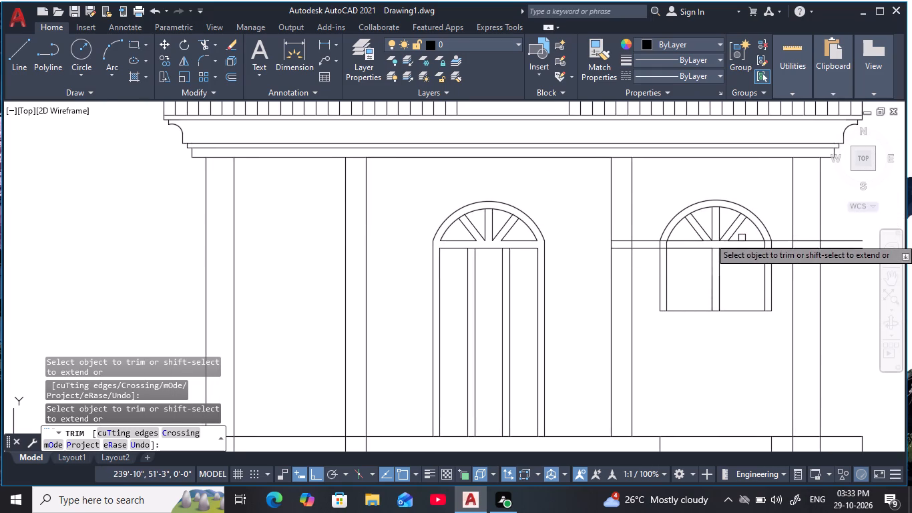
{"action": "scroll", "coordinate": [742, 238], "scroll_direction": "up", "scroll_amount": 2}
{"action": "key", "text": "Escape"}
{"action": "key", "text": "Escape"}
Erase the two horizontal line pieces crossing the column and wall between the door and the adjacent arched window.
{"action": "left_click", "coordinate": [505, 281]}
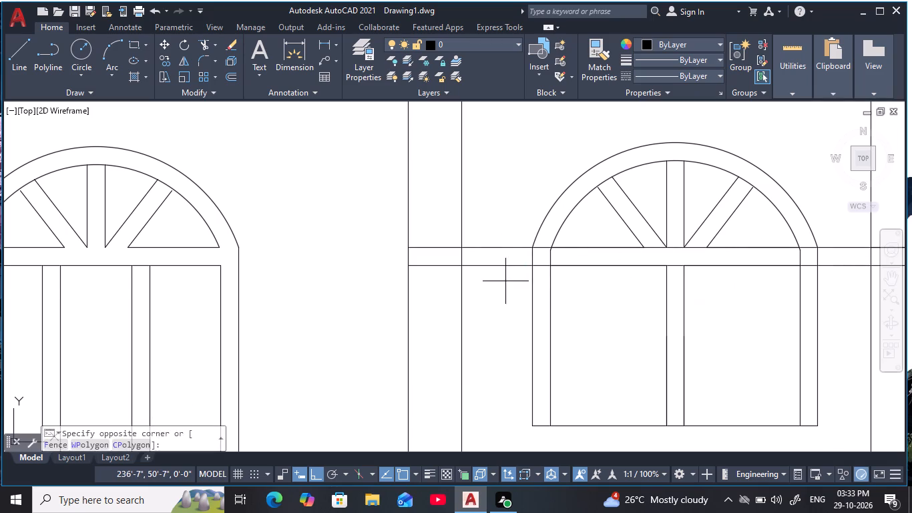
{"action": "left_click", "coordinate": [485, 231]}
{"action": "type", "text": "e"}
{"action": "key", "text": "space"}
{"action": "key", "text": "Escape"}
{"action": "key", "text": "Escape"}
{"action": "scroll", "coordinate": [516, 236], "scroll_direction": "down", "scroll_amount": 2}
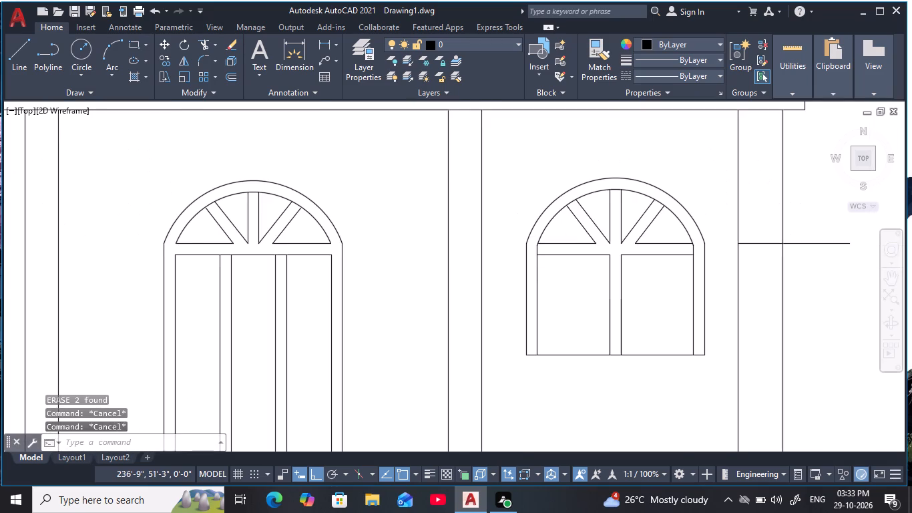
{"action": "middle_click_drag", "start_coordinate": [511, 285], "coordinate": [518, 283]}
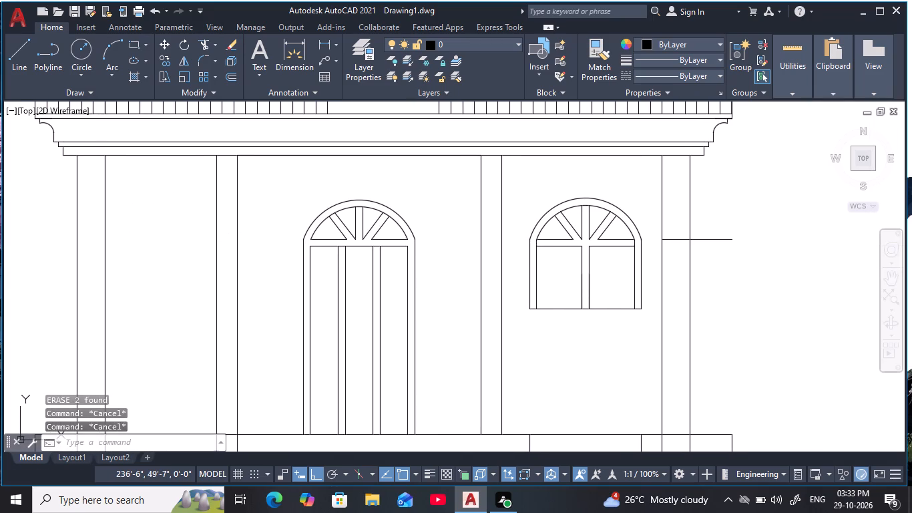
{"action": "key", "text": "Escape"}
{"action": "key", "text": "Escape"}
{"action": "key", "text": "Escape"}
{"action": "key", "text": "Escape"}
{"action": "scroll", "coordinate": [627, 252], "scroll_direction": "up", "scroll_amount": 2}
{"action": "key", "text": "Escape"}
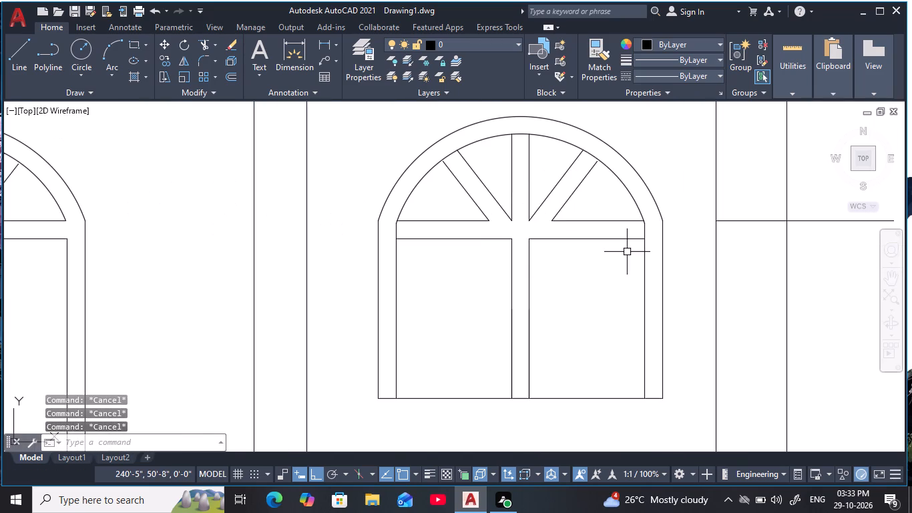
Offset the bottom line of the building's plinth 7' upward, across the ground-floor facade.
{"action": "scroll", "coordinate": [618, 254], "scroll_direction": "down", "scroll_amount": 2}
{"action": "middle_click_drag", "start_coordinate": [361, 277], "coordinate": [447, 254]}
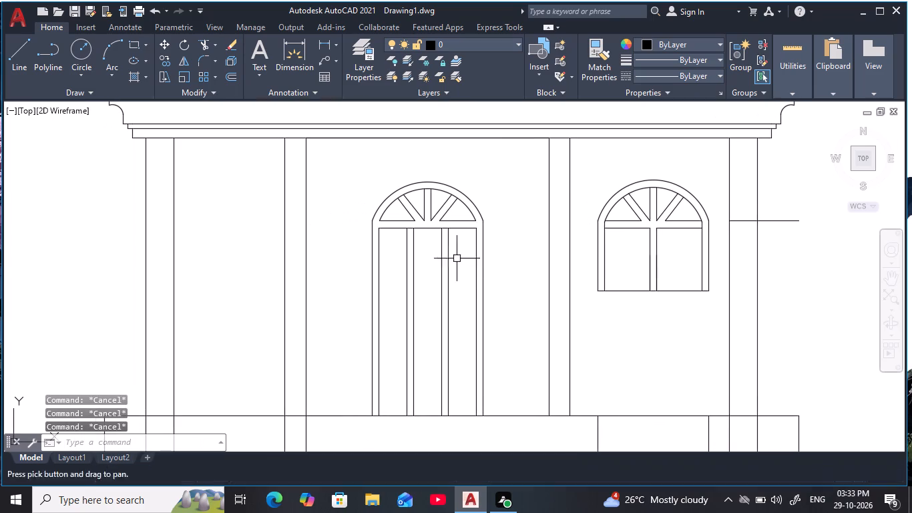
{"action": "key", "text": "Escape"}
{"action": "key", "text": "Escape"}
{"action": "key", "text": "Escape"}
{"action": "key", "text": "Escape"}
{"action": "type", "text": "o 7"}
{"action": "key", "text": "apostrophe"}
{"action": "key", "text": "space"}
{"action": "middle_click_drag", "start_coordinate": [540, 302], "coordinate": [561, 202]}
{"action": "left_click", "coordinate": [534, 386]}
{"action": "left_click", "coordinate": [549, 164]}
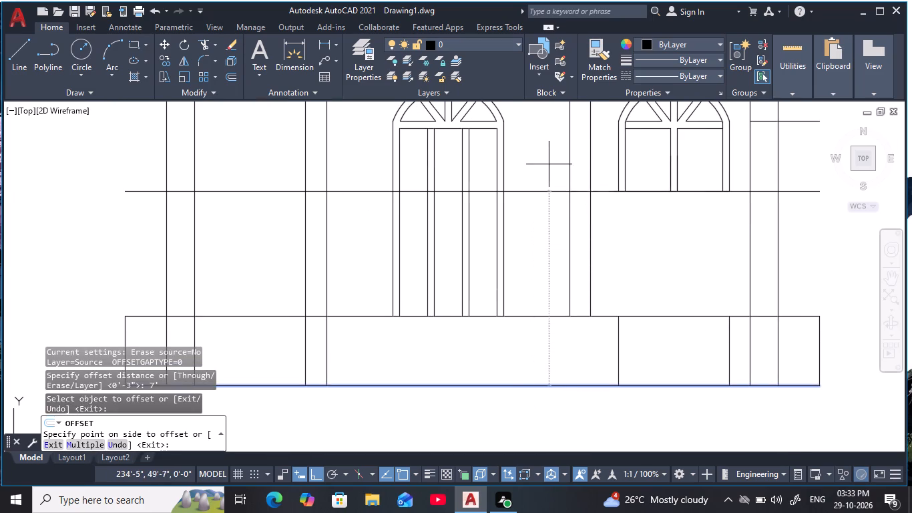
{"action": "middle_click_drag", "start_coordinate": [549, 164], "coordinate": [565, 198]}
{"action": "key", "text": "Escape"}
{"action": "key", "text": "Escape"}
{"action": "key", "text": "Escape"}
{"action": "key", "text": "Escape"}
Fence-trim the door's verticals and the neighbouring column's door-side line between the new horizontal line and the plinth top.
{"action": "key", "text": "t"}
{"action": "key", "text": "r"}
{"action": "key", "text": "space"}
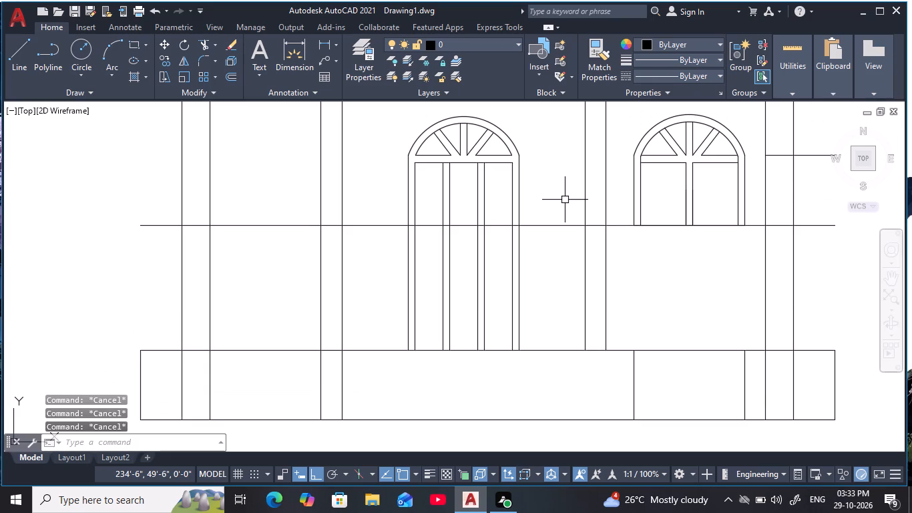
{"action": "left_click_drag", "start_coordinate": [551, 277], "coordinate": [543, 276]}
{"action": "left_click", "coordinate": [329, 260]}
{"action": "scroll", "coordinate": [565, 244], "scroll_direction": "down", "scroll_amount": 1}
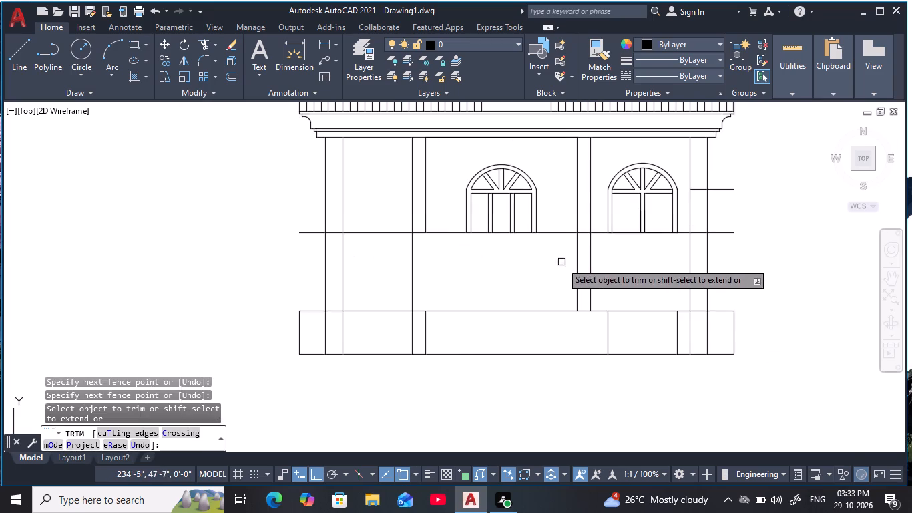
{"action": "middle_click_drag", "start_coordinate": [561, 269], "coordinate": [559, 279]}
{"action": "key", "text": "Escape"}
{"action": "key", "text": "Escape"}
{"action": "key", "text": "Escape"}
{"action": "key", "text": "Escape"}
{"action": "key", "text": "Escape"}
{"action": "key", "text": "Escape"}
{"action": "key", "text": "Escape"}
{"action": "key", "text": "Escape"}
{"action": "key", "text": "Escape"}
{"action": "key", "text": "Escape"}
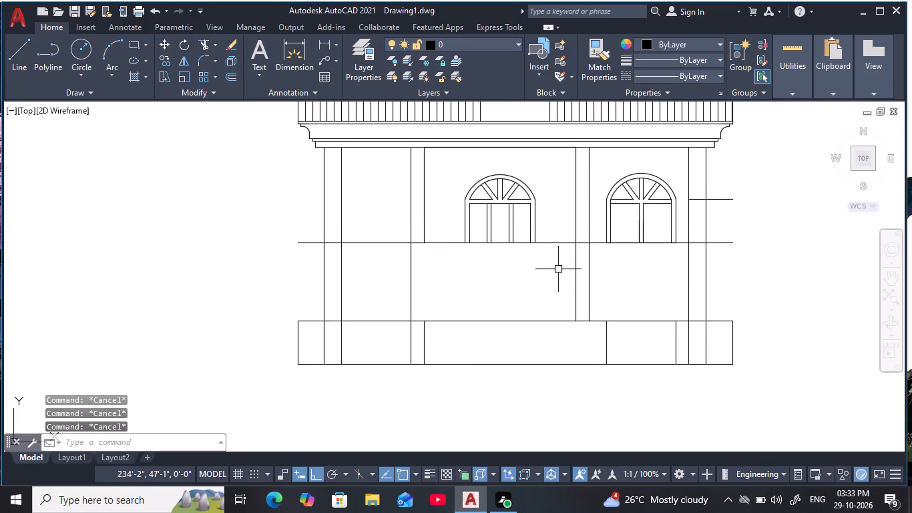
{"action": "key", "text": "Escape"}
{"action": "key", "text": "Escape"}
{"action": "key", "text": "Escape"}
{"action": "key", "text": "Escape"}
{"action": "key", "text": "Escape"}
{"action": "key", "text": "Escape"}
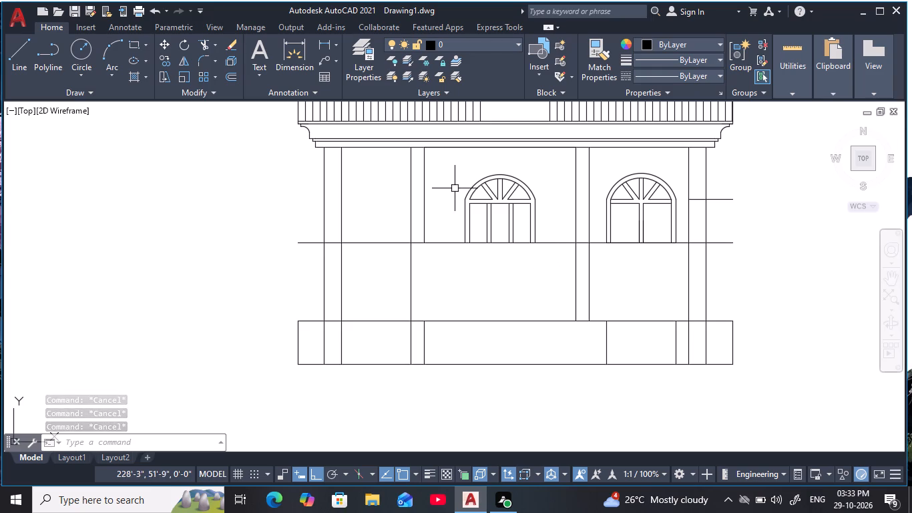
Offset the lower head line of the shortened door opening 1' downward.
{"action": "middle_click_drag", "start_coordinate": [470, 198], "coordinate": [482, 246]}
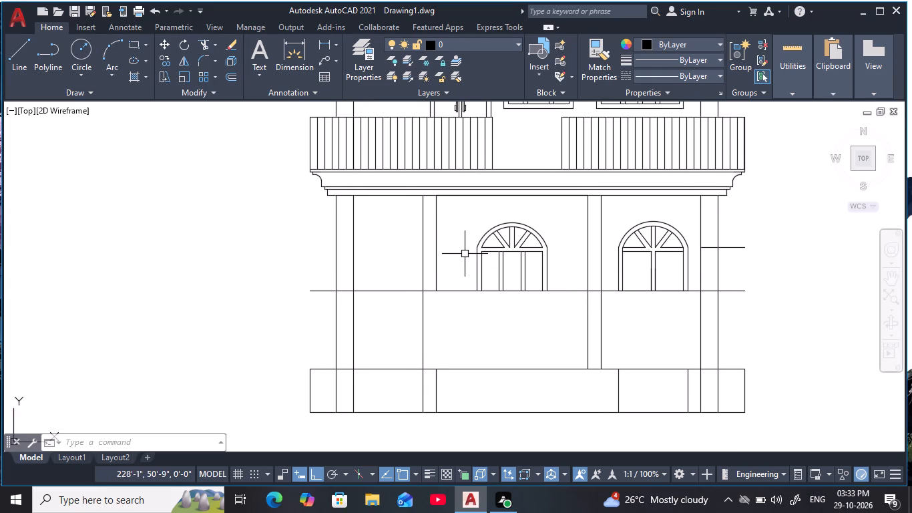
{"action": "scroll", "coordinate": [676, 267], "scroll_direction": "up", "scroll_amount": 1}
{"action": "middle_click_drag", "start_coordinate": [676, 267], "coordinate": [665, 258]}
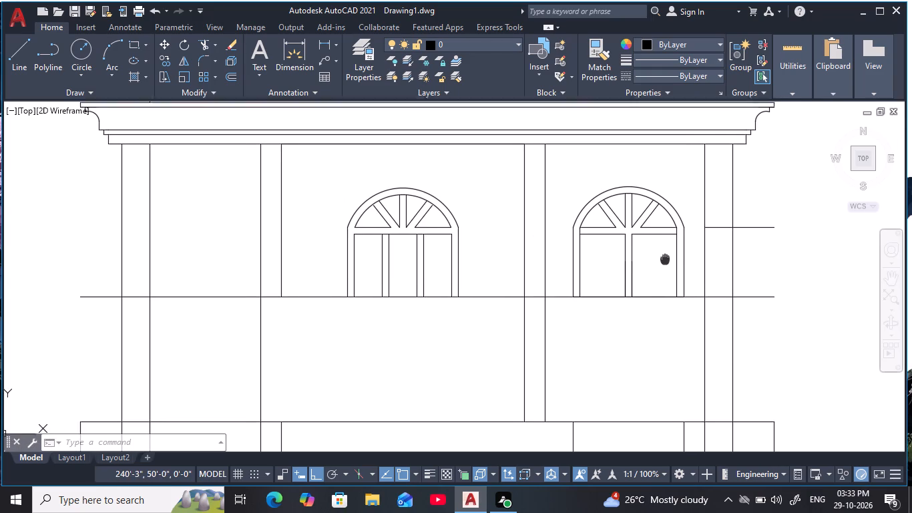
{"action": "middle_click_drag", "start_coordinate": [665, 258], "coordinate": [658, 255]}
{"action": "key", "text": "Escape"}
{"action": "key", "text": "Escape"}
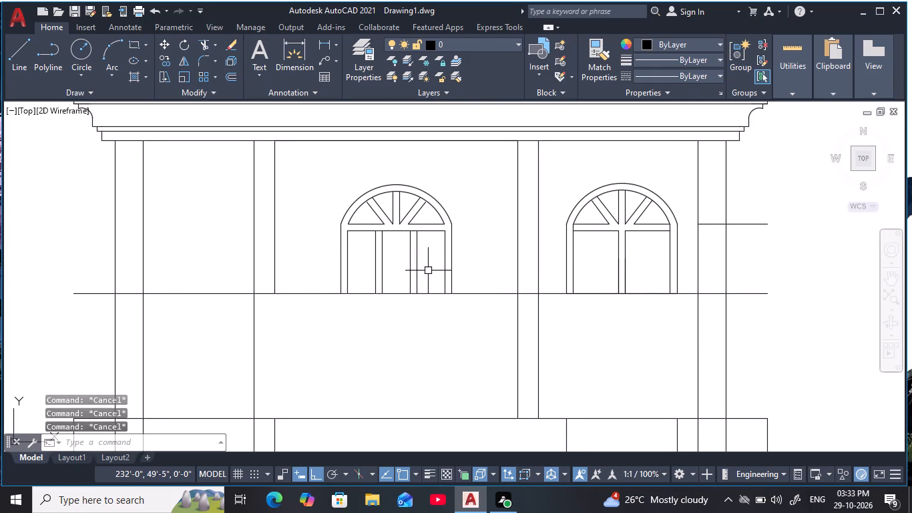
{"action": "key", "text": "Escape"}
{"action": "middle_click_drag", "start_coordinate": [428, 271], "coordinate": [440, 251]}
{"action": "key", "text": "Escape"}
{"action": "key", "text": "Escape"}
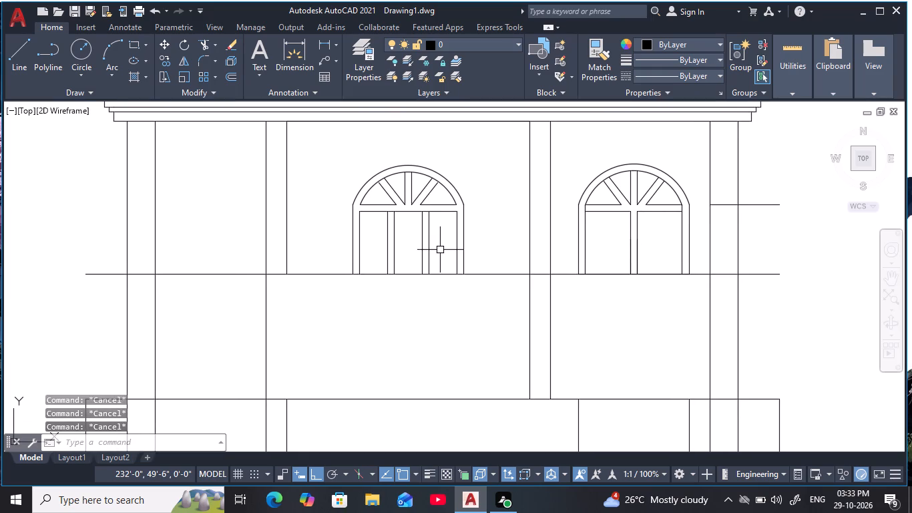
{"action": "type", "text": "o 1"}
{"action": "type", "text": "'"}
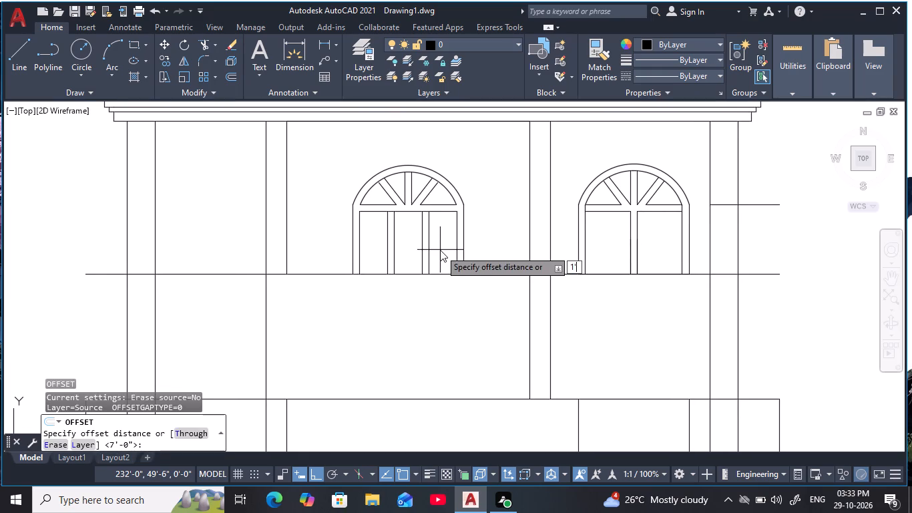
{"action": "key", "text": "space"}
{"action": "left_click", "coordinate": [440, 212]}
{"action": "left_click", "coordinate": [454, 260]}
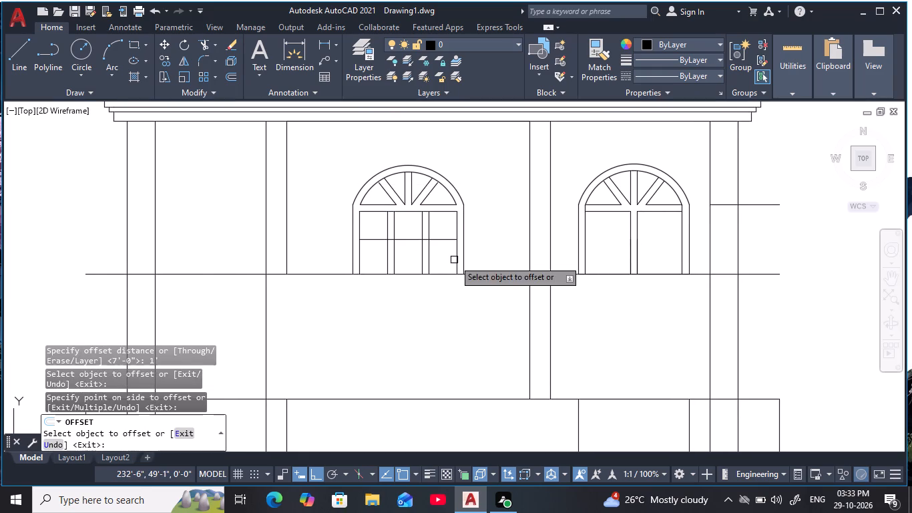
{"action": "key", "text": "Escape"}
{"action": "key", "text": "Escape"}
{"action": "key", "text": "Escape"}
{"action": "key", "text": "Escape"}
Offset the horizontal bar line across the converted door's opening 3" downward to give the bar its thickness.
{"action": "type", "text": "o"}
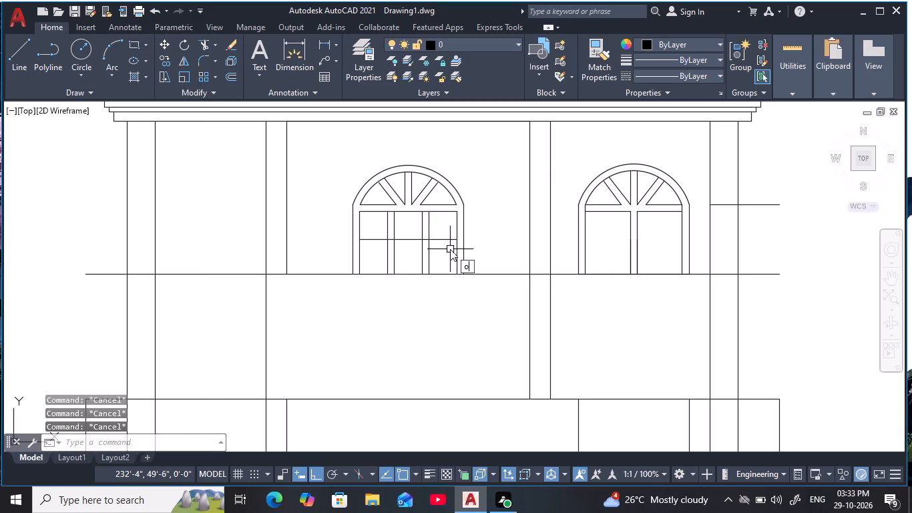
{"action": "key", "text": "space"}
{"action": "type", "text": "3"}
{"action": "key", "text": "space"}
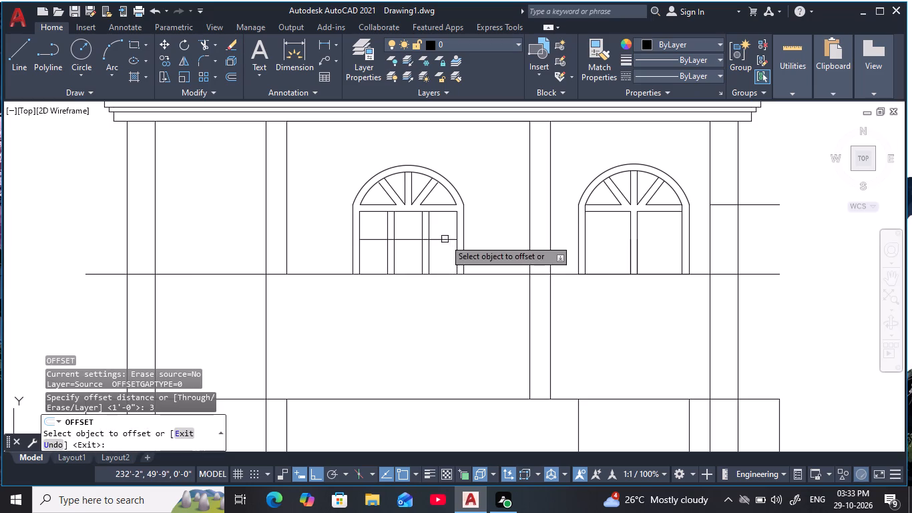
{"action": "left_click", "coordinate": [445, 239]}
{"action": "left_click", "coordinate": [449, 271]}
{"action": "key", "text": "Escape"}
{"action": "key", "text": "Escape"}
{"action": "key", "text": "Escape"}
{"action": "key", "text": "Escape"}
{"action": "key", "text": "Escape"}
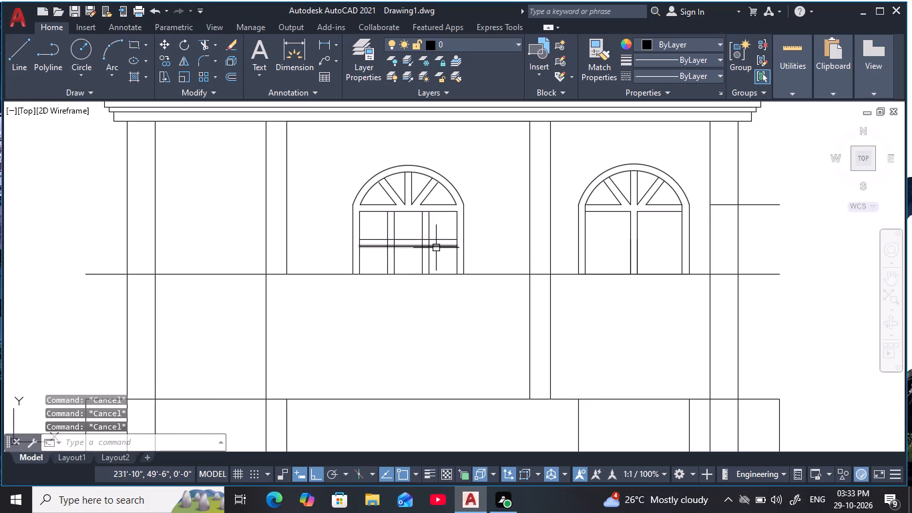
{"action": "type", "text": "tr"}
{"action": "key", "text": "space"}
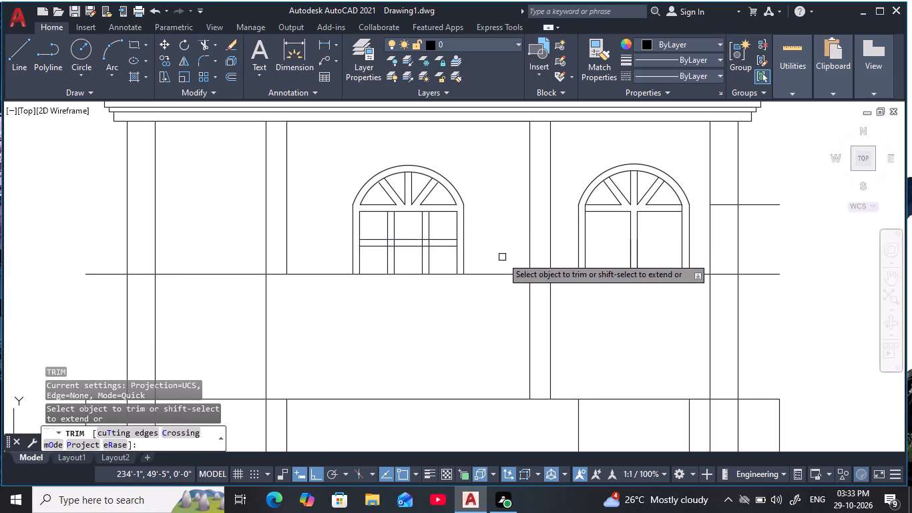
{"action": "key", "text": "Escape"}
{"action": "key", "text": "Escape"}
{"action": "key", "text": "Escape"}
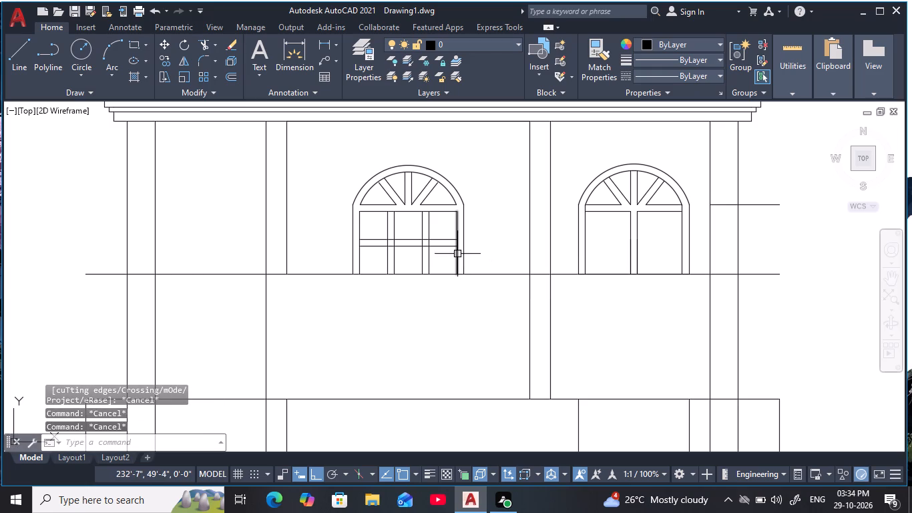
Erase the two horizontal bar lines crossing the converted arched opening below its head.
{"action": "left_click", "coordinate": [449, 259]}
{"action": "left_click", "coordinate": [439, 229]}
{"action": "type", "text": "e"}
{"action": "key", "text": "space"}
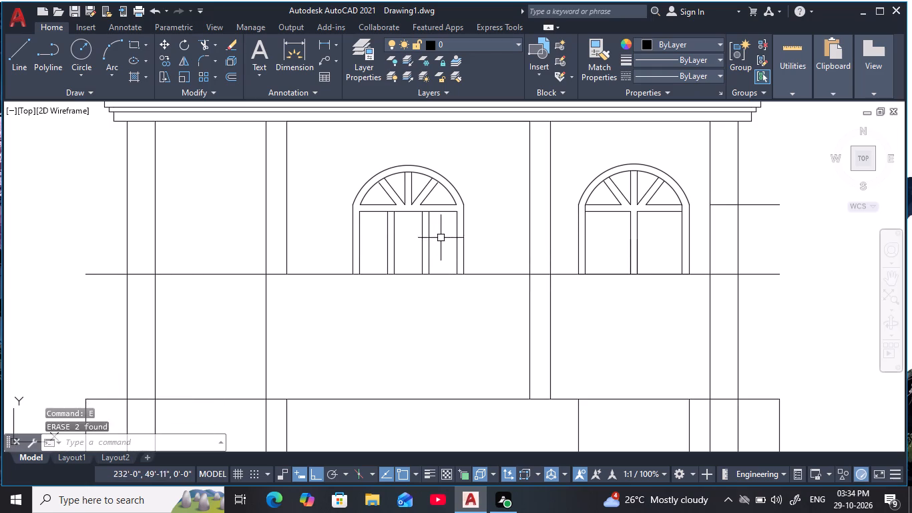
{"action": "key", "text": "Escape"}
{"action": "key", "text": "Escape"}
{"action": "key", "text": "Escape"}
{"action": "key", "text": "Escape"}
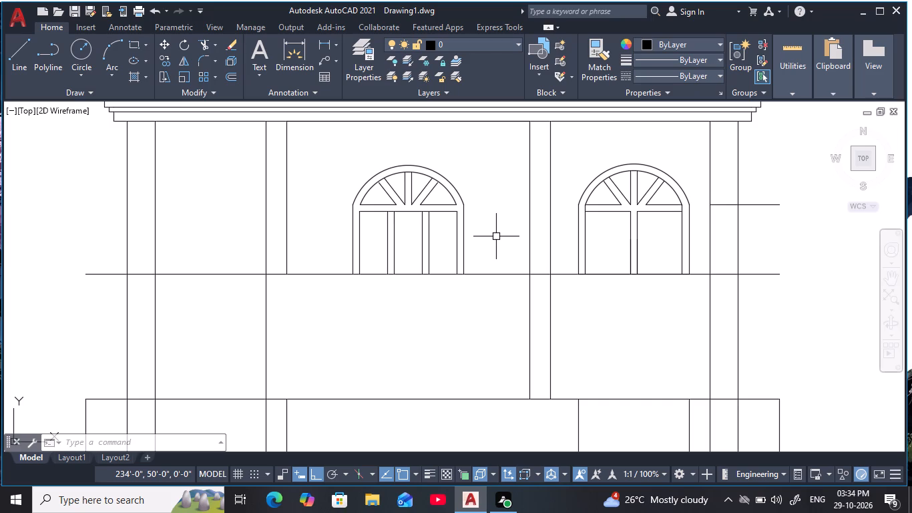
Erase the short horizontal line crossing the building's right-end column at the arch springing level.
{"action": "left_click", "coordinate": [798, 227]}
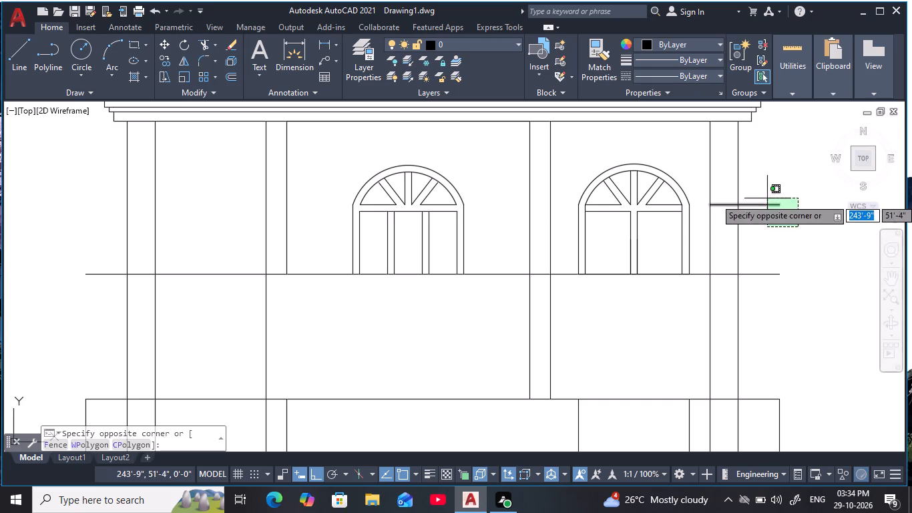
{"action": "left_click", "coordinate": [765, 195]}
{"action": "type", "text": "e"}
{"action": "key", "text": "space"}
{"action": "key", "text": "Escape"}
{"action": "key", "text": "Escape"}
{"action": "key", "text": "Escape"}
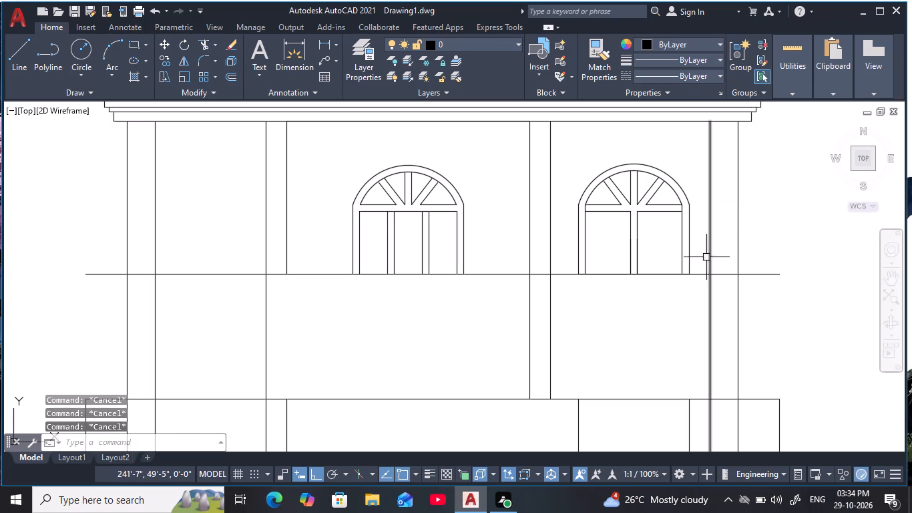
{"action": "key", "text": "Escape"}
{"action": "key", "text": "Escape"}
{"action": "key", "text": "Escape"}
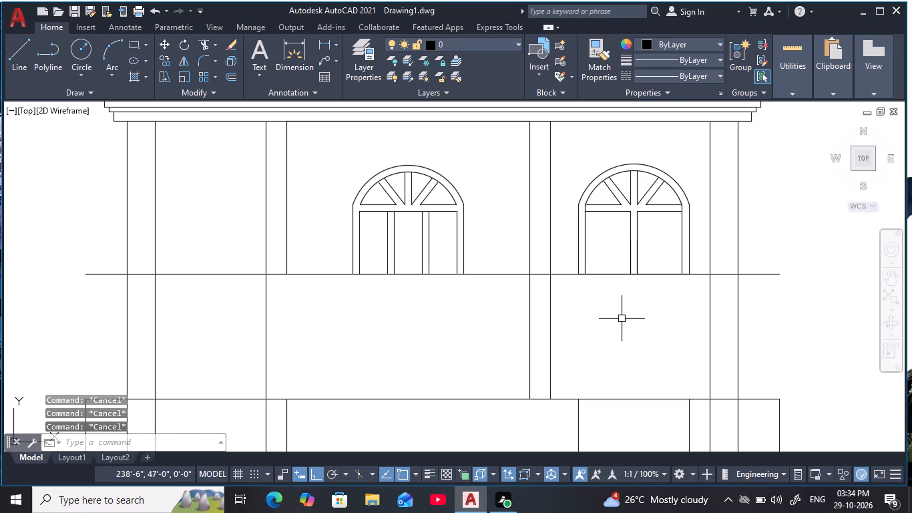
Extend the lower head line of the right-hand arched window across its central mullion.
{"action": "type", "text": "ex"}
{"action": "key", "text": "space"}
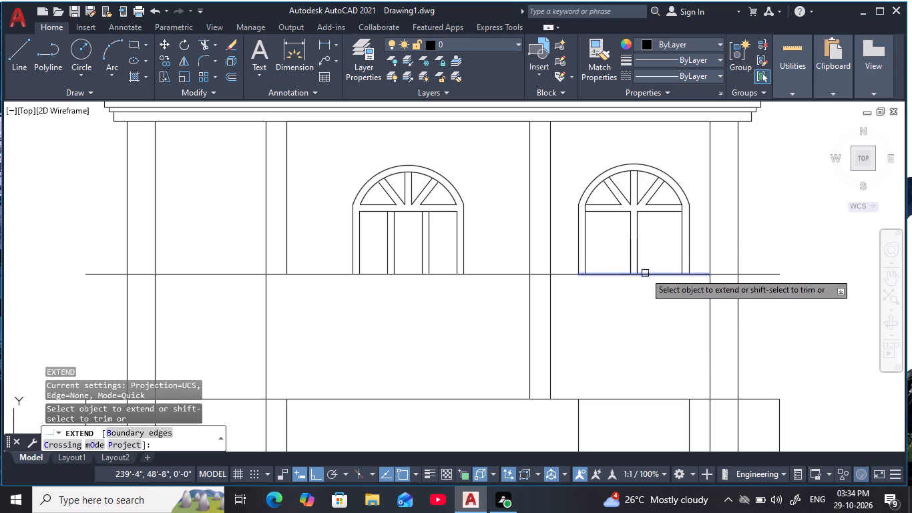
{"action": "left_click", "coordinate": [660, 214]}
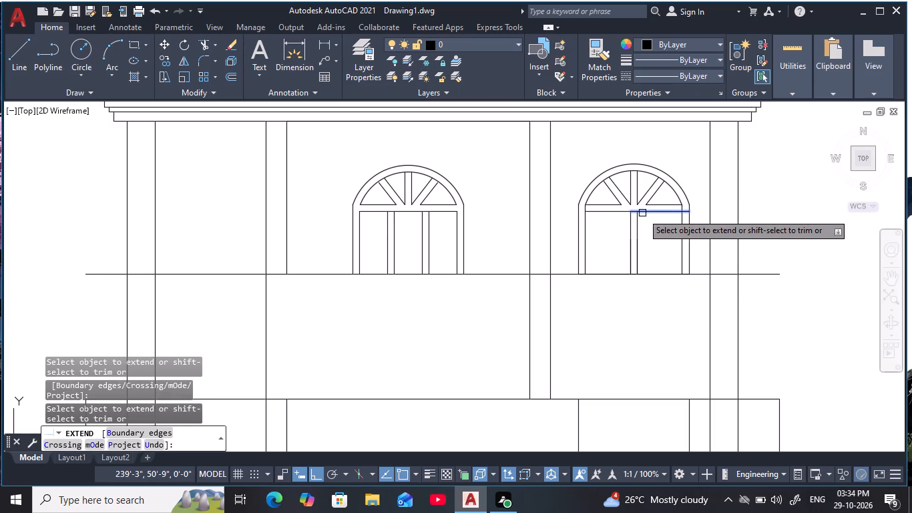
{"action": "left_click", "coordinate": [642, 213]}
{"action": "key", "text": "Escape"}
{"action": "key", "text": "Escape"}
{"action": "key", "text": "Escape"}
{"action": "key", "text": "Escape"}
{"action": "key", "text": "Escape"}
Trim the part of the extended head line that overhangs into the right-hand window's outer frame.
{"action": "type", "text": "tr"}
{"action": "key", "text": "space"}
{"action": "scroll", "coordinate": [698, 212], "scroll_direction": "up", "scroll_amount": 3}
{"action": "left_click", "coordinate": [687, 203]}
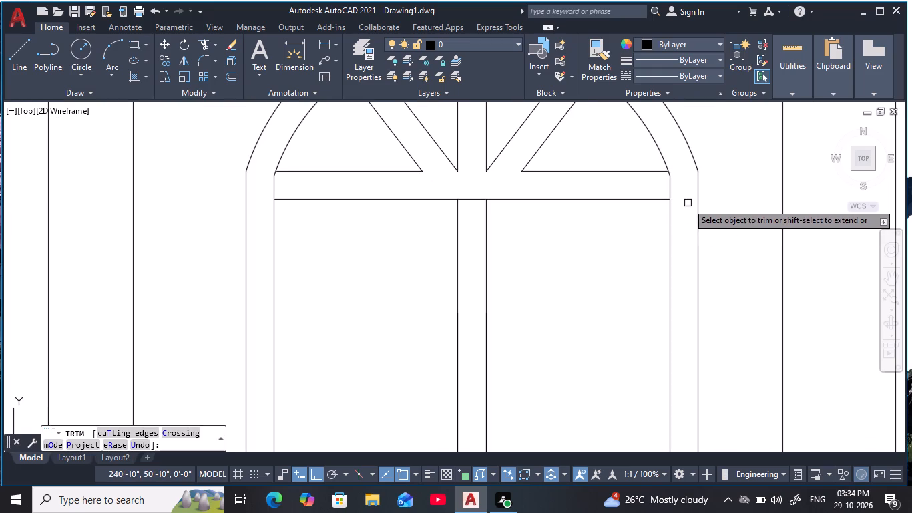
{"action": "scroll", "coordinate": [716, 210], "scroll_direction": "down", "scroll_amount": 3}
{"action": "middle_click_drag", "start_coordinate": [680, 247], "coordinate": [682, 254]}
{"action": "scroll", "coordinate": [682, 254], "scroll_direction": "down", "scroll_amount": 1}
{"action": "key", "text": "Escape"}
{"action": "key", "text": "Escape"}
{"action": "key", "text": "Escape"}
{"action": "key", "text": "Escape"}
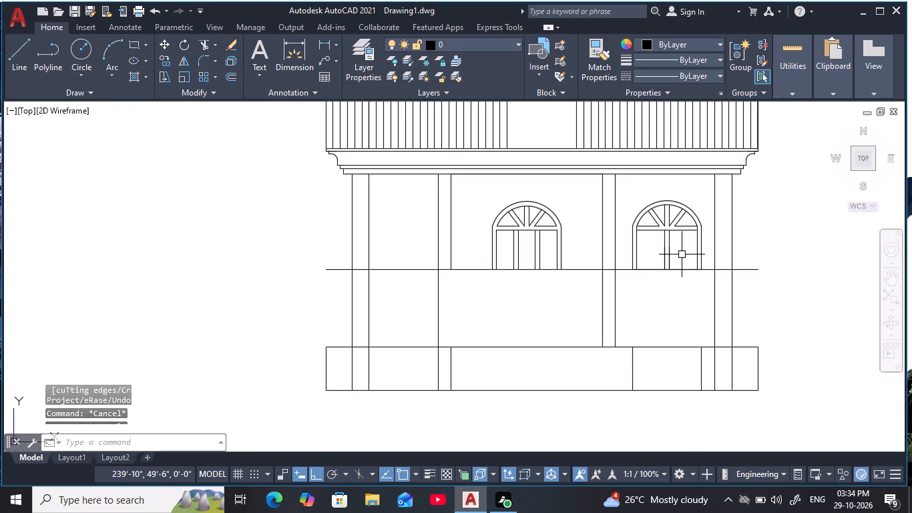
{"action": "key", "text": "Escape"}
{"action": "key", "text": "Escape"}
{"action": "key", "text": "Escape"}
{"action": "key", "text": "Escape"}
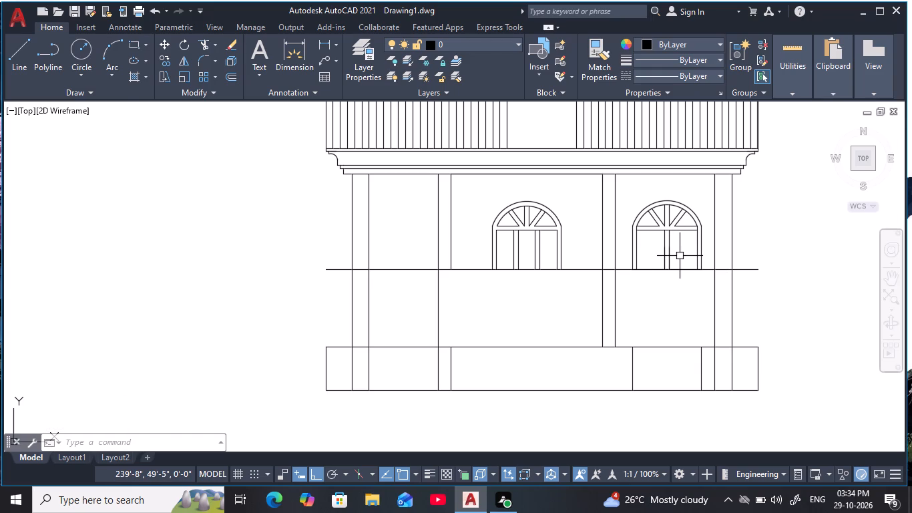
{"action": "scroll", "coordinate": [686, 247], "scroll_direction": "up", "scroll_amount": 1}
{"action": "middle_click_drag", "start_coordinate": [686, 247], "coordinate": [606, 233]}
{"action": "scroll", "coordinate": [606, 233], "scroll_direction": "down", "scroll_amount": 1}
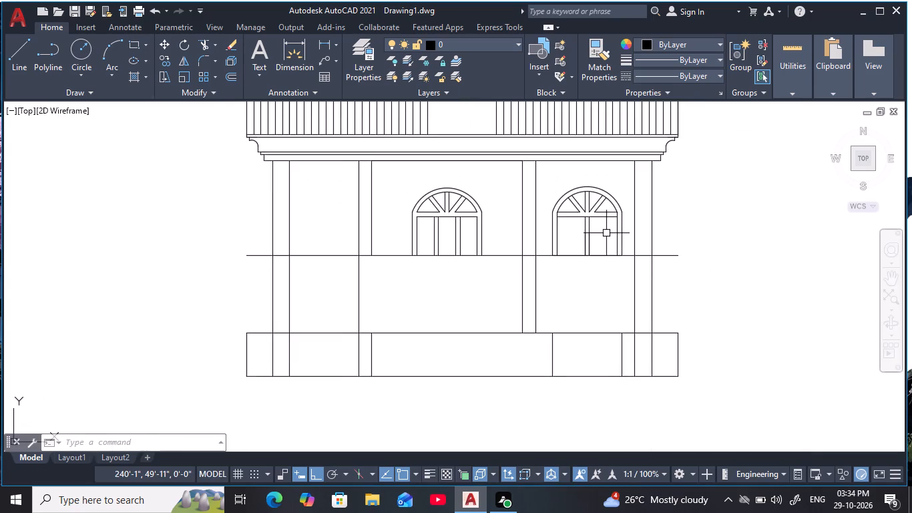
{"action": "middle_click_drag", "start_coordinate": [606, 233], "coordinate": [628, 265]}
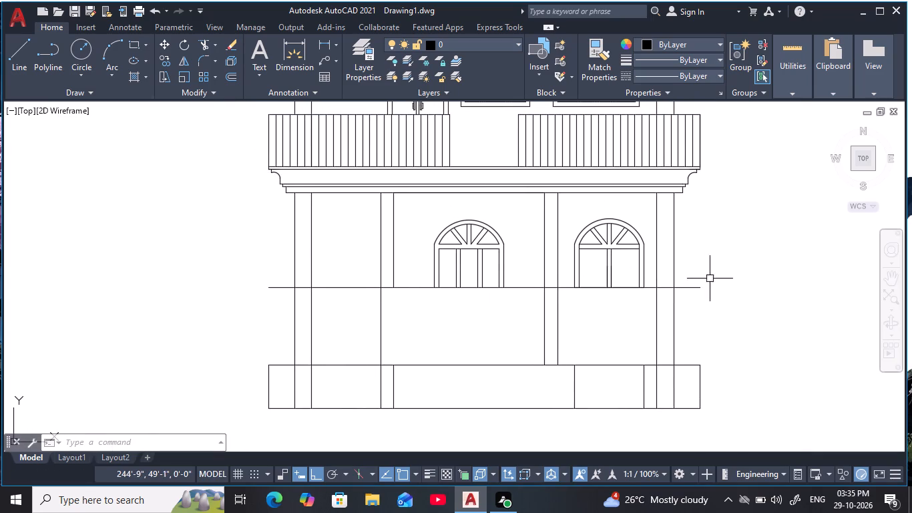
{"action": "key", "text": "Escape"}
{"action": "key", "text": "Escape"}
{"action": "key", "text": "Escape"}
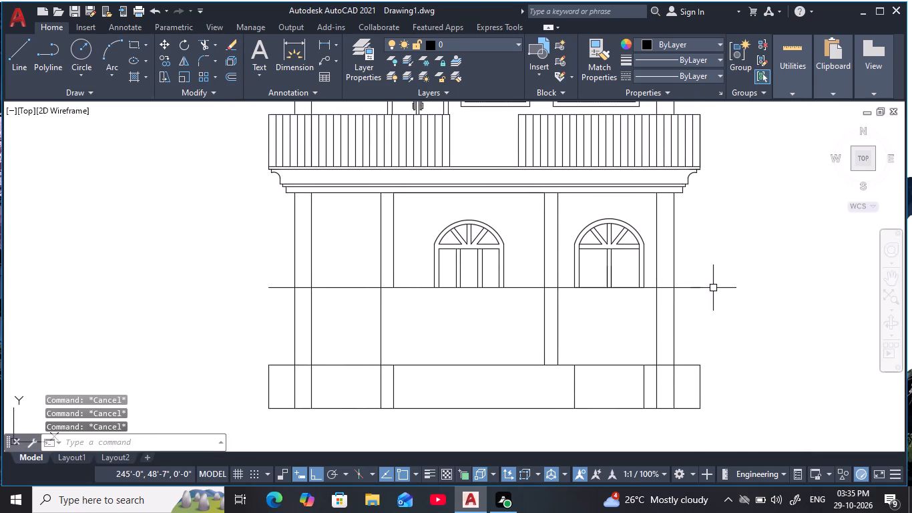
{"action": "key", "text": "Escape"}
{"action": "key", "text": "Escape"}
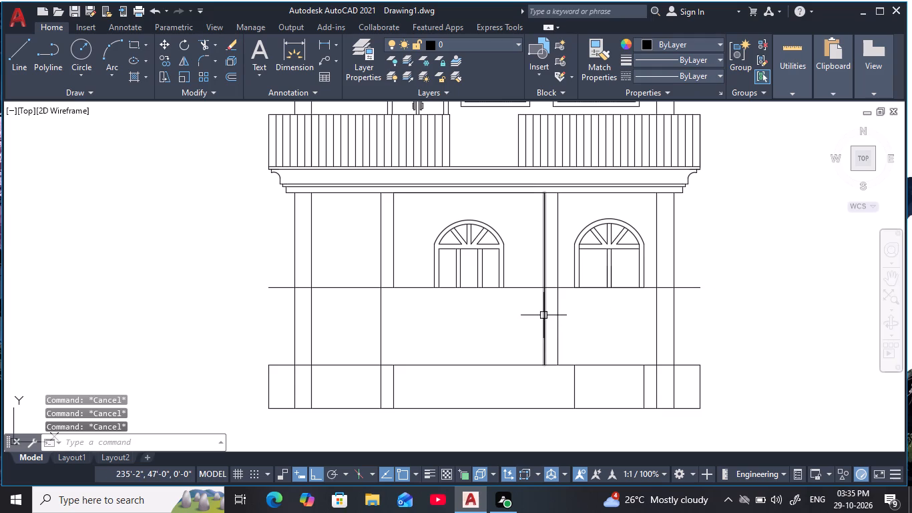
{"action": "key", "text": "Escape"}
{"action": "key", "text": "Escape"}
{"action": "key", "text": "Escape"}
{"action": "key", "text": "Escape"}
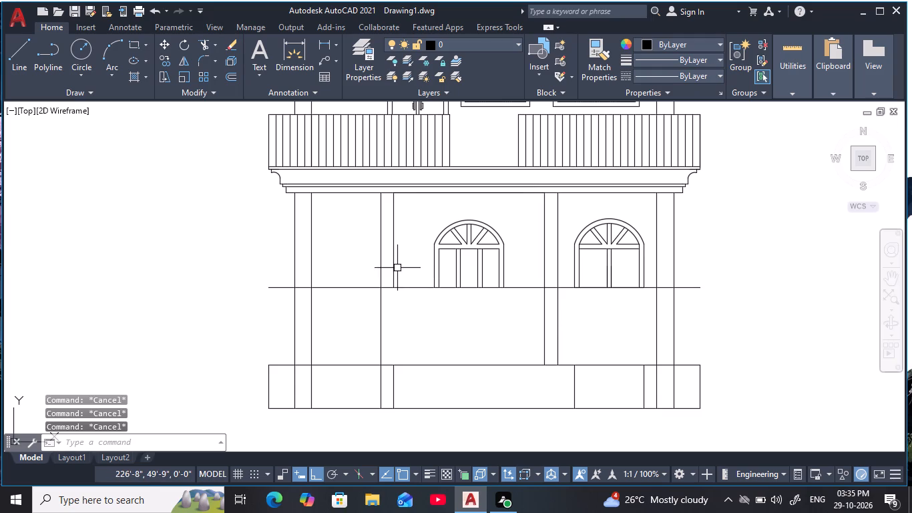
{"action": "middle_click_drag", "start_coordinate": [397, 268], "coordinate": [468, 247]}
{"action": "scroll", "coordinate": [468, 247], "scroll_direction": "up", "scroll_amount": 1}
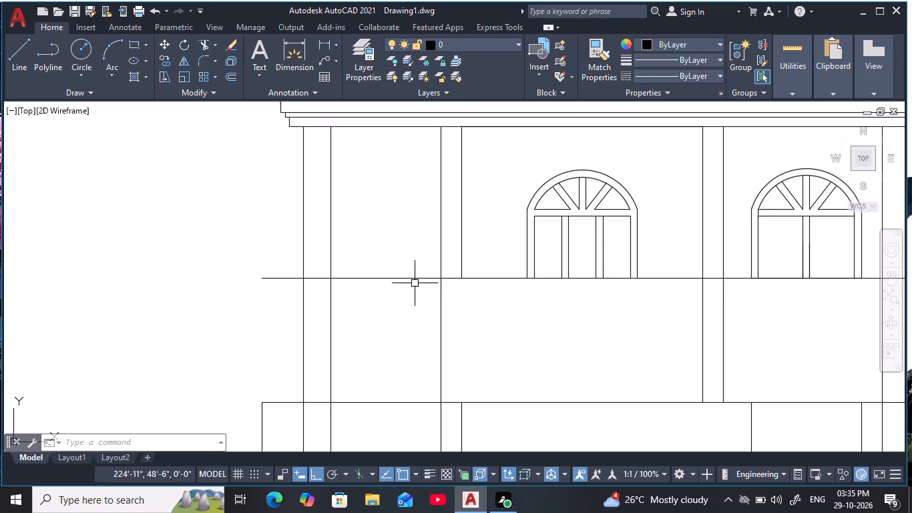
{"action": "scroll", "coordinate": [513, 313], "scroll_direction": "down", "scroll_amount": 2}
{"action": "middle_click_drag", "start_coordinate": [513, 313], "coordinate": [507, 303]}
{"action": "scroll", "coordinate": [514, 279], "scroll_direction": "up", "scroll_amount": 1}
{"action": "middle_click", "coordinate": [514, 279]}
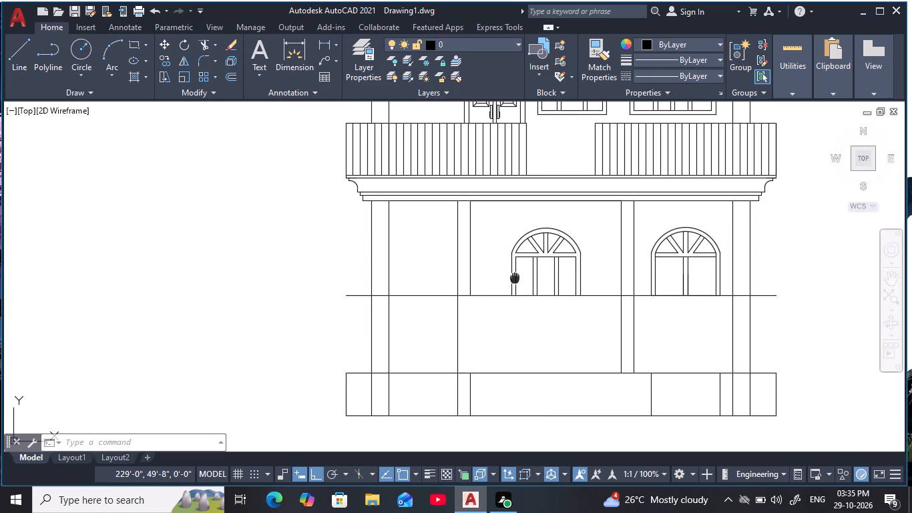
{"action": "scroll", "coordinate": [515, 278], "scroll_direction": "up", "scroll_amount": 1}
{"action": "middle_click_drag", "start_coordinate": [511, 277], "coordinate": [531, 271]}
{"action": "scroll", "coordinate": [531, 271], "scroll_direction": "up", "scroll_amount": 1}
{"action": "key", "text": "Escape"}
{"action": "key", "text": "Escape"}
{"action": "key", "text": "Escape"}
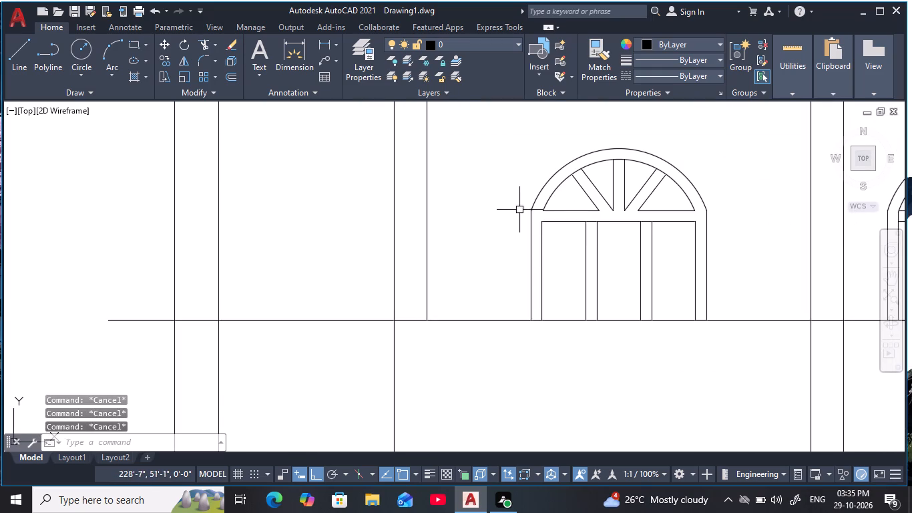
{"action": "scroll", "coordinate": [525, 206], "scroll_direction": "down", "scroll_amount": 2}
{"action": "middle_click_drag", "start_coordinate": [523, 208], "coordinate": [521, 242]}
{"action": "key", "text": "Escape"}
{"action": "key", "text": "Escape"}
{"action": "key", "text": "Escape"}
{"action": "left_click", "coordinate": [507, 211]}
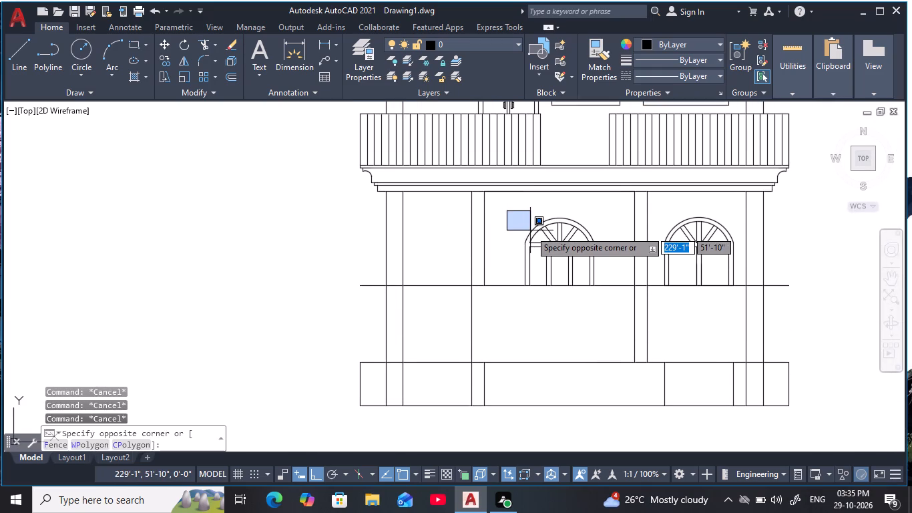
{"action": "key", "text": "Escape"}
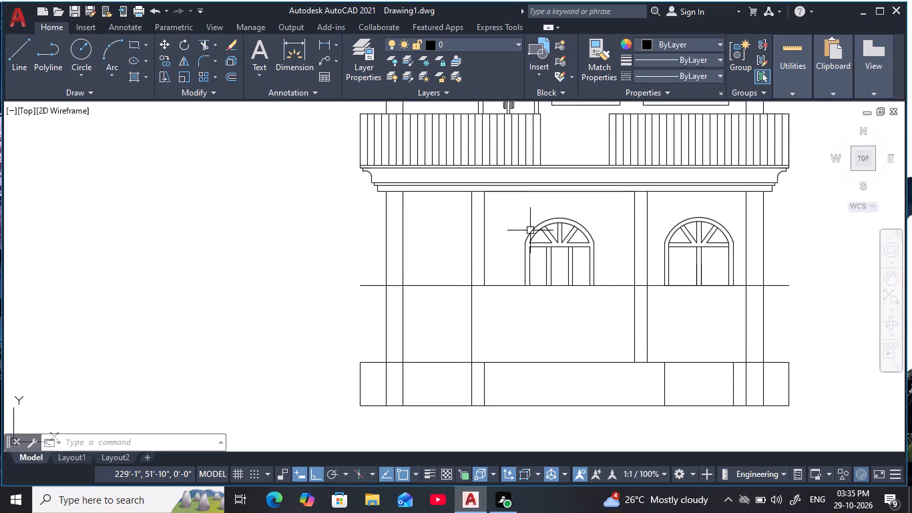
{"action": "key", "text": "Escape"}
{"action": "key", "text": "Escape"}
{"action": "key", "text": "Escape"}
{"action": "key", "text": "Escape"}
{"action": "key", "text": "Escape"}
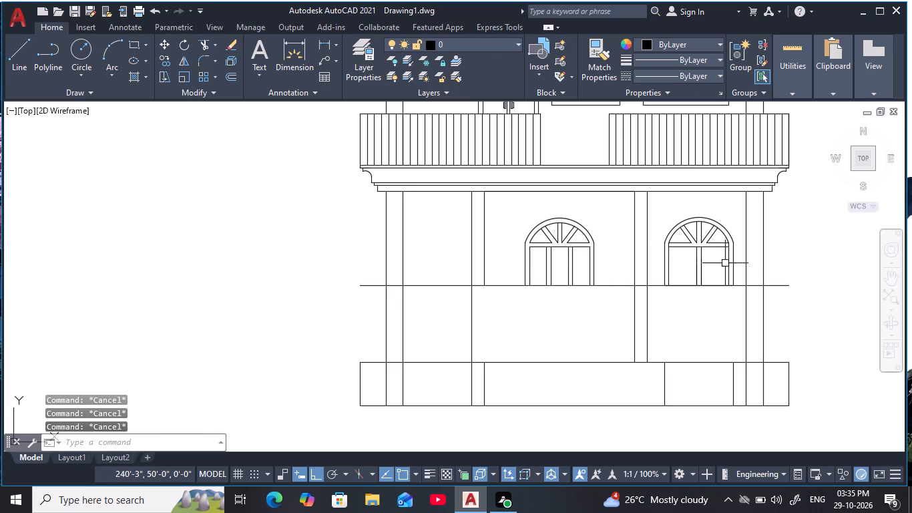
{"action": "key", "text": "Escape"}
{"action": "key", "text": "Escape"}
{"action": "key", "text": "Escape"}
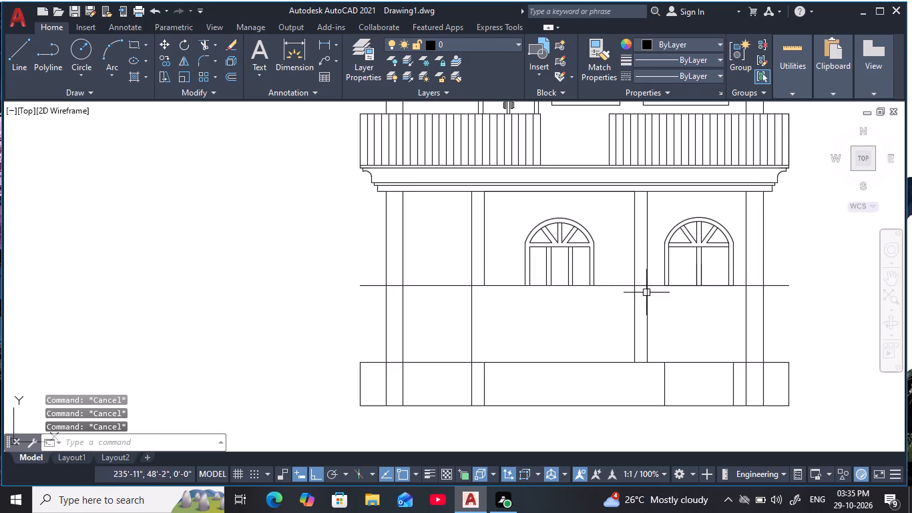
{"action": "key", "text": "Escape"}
Erase the two vertical lines of the ground-floor column between the two arched windows.
{"action": "left_click", "coordinate": [657, 260]}
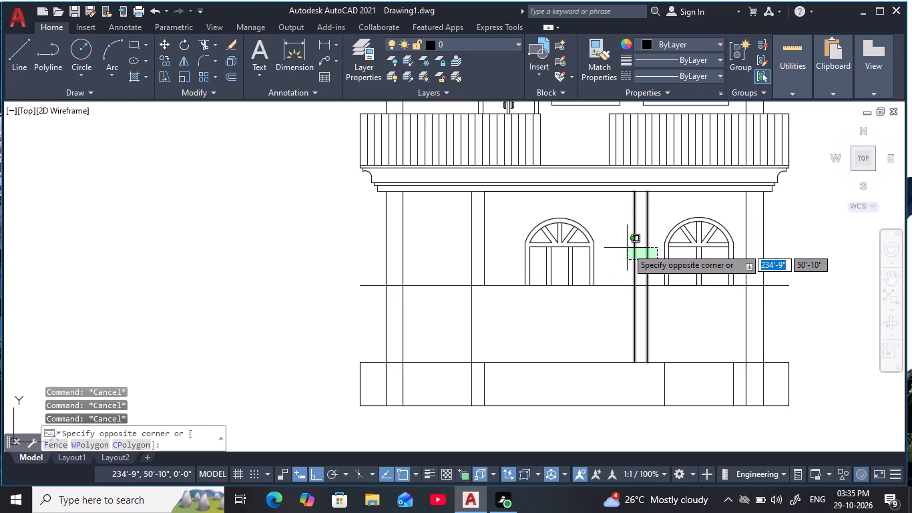
{"action": "left_click", "coordinate": [627, 248]}
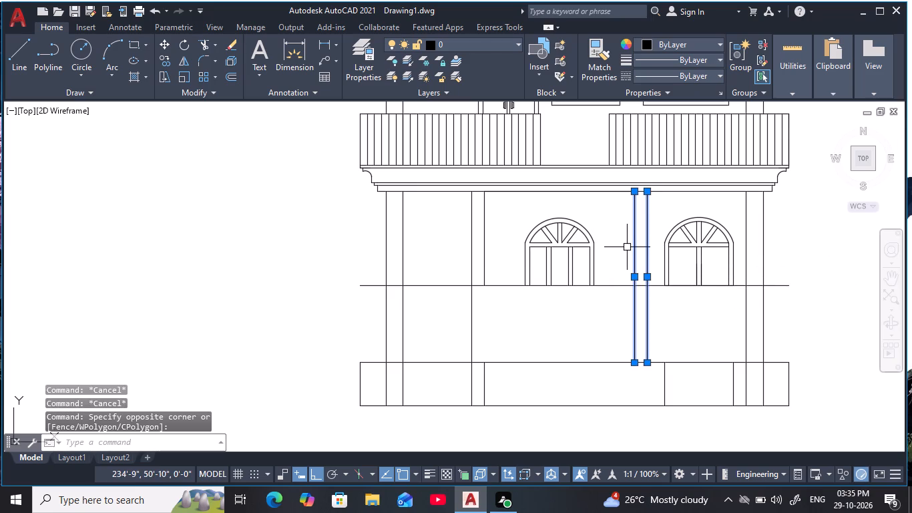
{"action": "type", "text": "e"}
{"action": "key", "text": "space"}
{"action": "key", "text": "Escape"}
{"action": "key", "text": "Escape"}
{"action": "key", "text": "Escape"}
{"action": "middle_click_drag", "start_coordinate": [630, 247], "coordinate": [633, 252]}
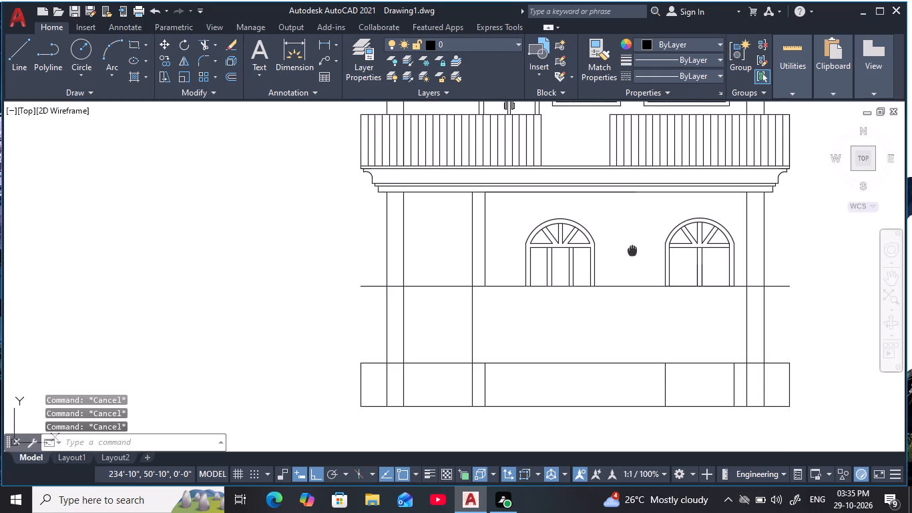
{"action": "middle_click_drag", "start_coordinate": [633, 252], "coordinate": [635, 256]}
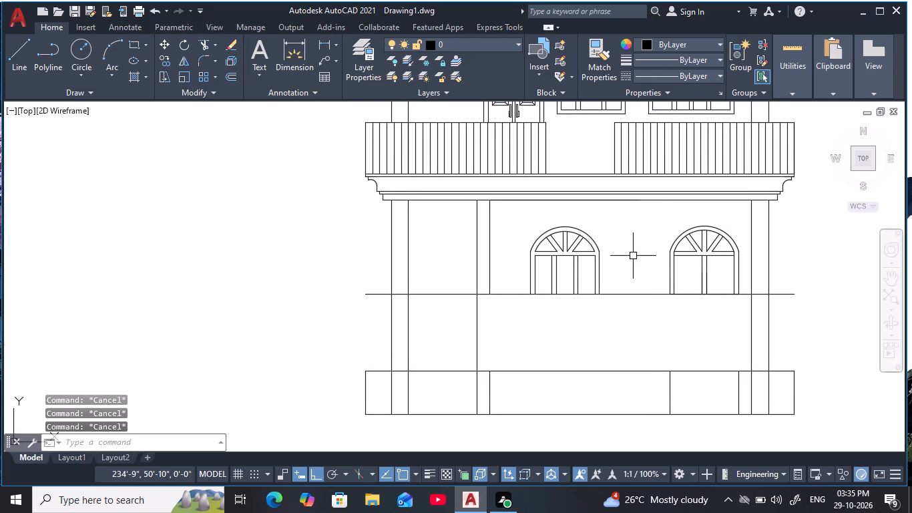
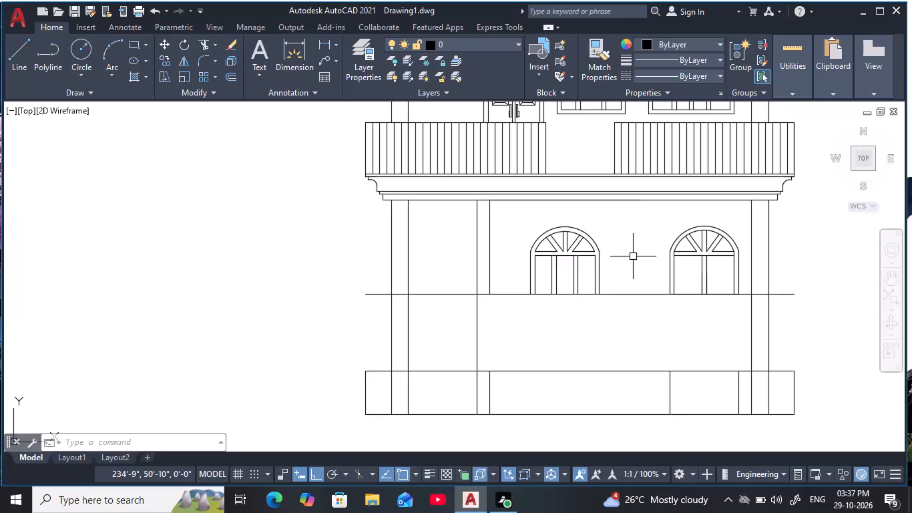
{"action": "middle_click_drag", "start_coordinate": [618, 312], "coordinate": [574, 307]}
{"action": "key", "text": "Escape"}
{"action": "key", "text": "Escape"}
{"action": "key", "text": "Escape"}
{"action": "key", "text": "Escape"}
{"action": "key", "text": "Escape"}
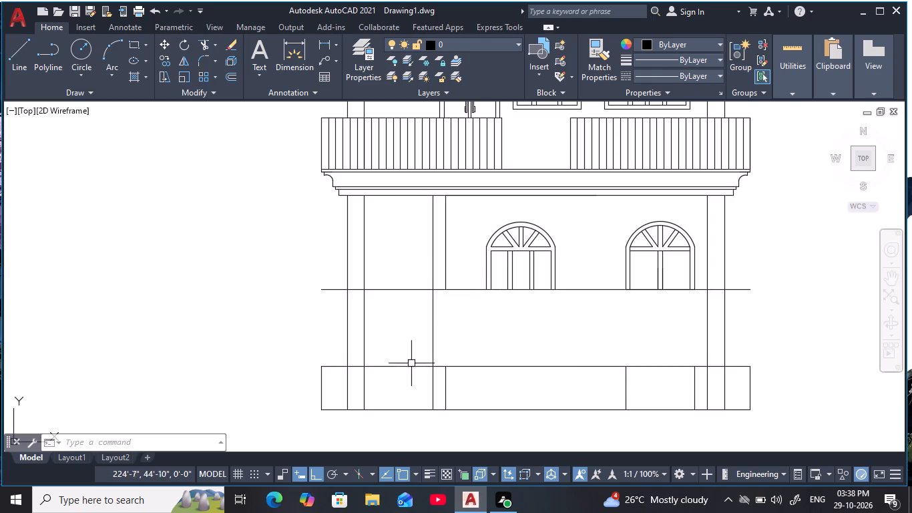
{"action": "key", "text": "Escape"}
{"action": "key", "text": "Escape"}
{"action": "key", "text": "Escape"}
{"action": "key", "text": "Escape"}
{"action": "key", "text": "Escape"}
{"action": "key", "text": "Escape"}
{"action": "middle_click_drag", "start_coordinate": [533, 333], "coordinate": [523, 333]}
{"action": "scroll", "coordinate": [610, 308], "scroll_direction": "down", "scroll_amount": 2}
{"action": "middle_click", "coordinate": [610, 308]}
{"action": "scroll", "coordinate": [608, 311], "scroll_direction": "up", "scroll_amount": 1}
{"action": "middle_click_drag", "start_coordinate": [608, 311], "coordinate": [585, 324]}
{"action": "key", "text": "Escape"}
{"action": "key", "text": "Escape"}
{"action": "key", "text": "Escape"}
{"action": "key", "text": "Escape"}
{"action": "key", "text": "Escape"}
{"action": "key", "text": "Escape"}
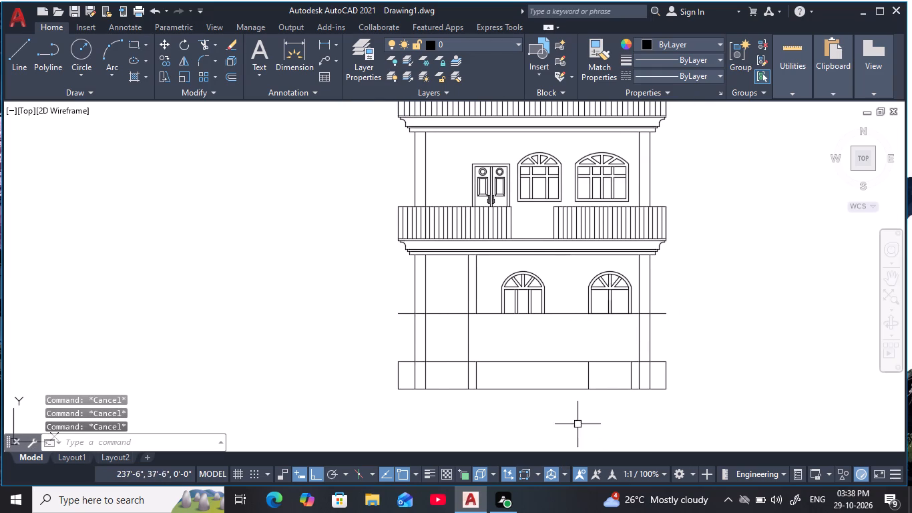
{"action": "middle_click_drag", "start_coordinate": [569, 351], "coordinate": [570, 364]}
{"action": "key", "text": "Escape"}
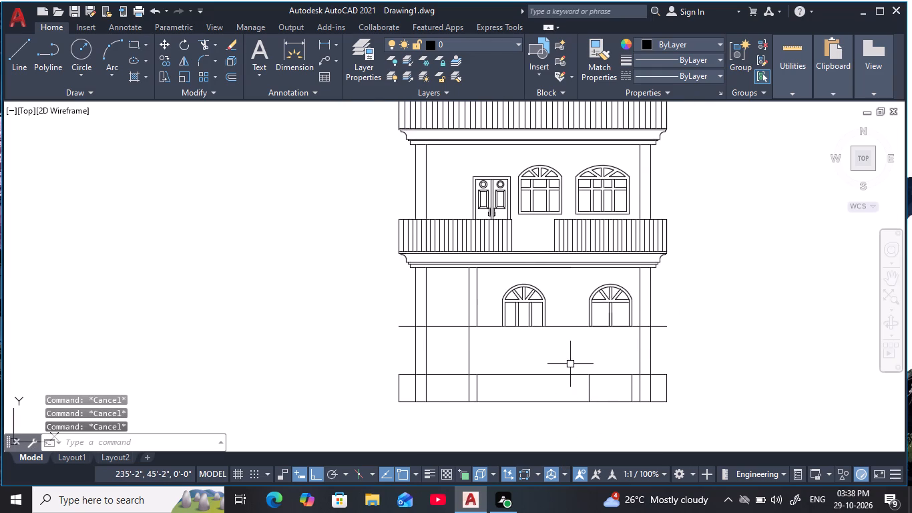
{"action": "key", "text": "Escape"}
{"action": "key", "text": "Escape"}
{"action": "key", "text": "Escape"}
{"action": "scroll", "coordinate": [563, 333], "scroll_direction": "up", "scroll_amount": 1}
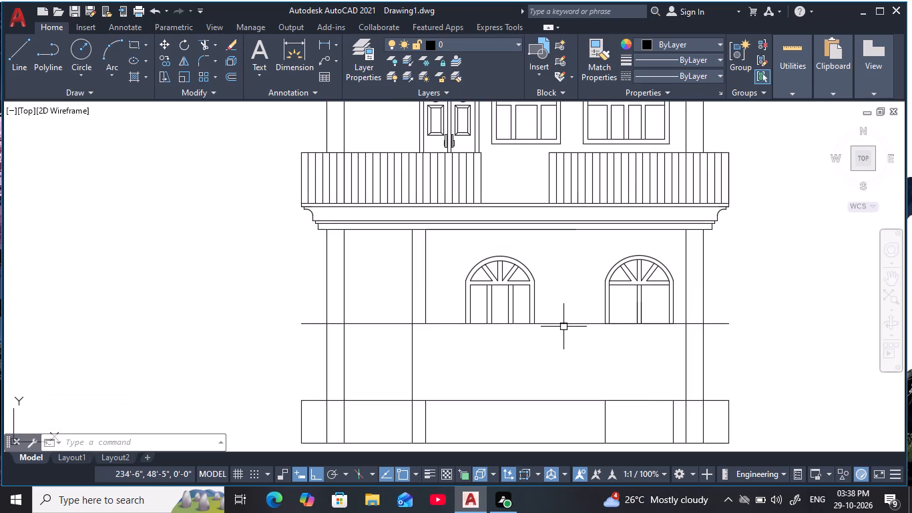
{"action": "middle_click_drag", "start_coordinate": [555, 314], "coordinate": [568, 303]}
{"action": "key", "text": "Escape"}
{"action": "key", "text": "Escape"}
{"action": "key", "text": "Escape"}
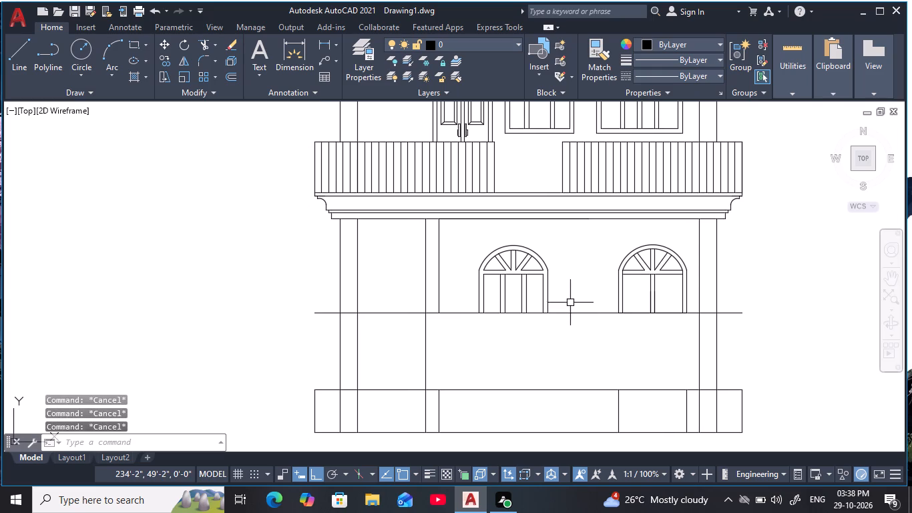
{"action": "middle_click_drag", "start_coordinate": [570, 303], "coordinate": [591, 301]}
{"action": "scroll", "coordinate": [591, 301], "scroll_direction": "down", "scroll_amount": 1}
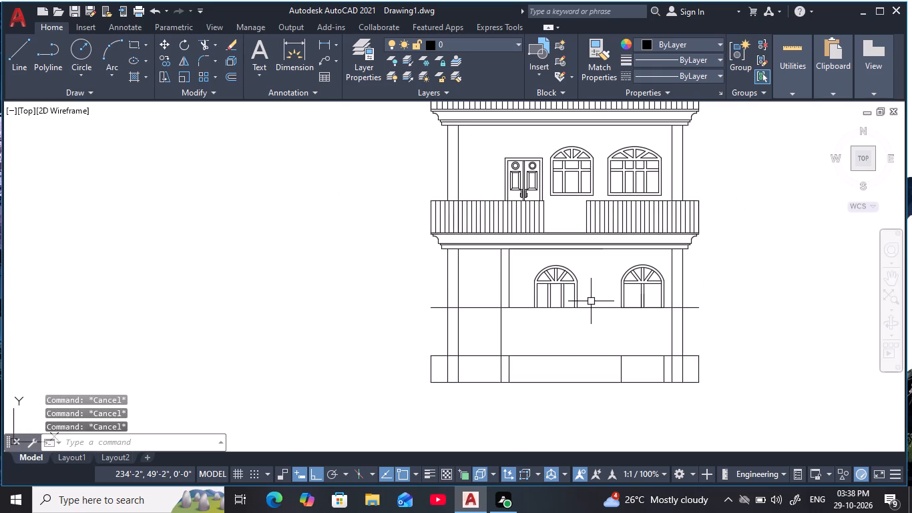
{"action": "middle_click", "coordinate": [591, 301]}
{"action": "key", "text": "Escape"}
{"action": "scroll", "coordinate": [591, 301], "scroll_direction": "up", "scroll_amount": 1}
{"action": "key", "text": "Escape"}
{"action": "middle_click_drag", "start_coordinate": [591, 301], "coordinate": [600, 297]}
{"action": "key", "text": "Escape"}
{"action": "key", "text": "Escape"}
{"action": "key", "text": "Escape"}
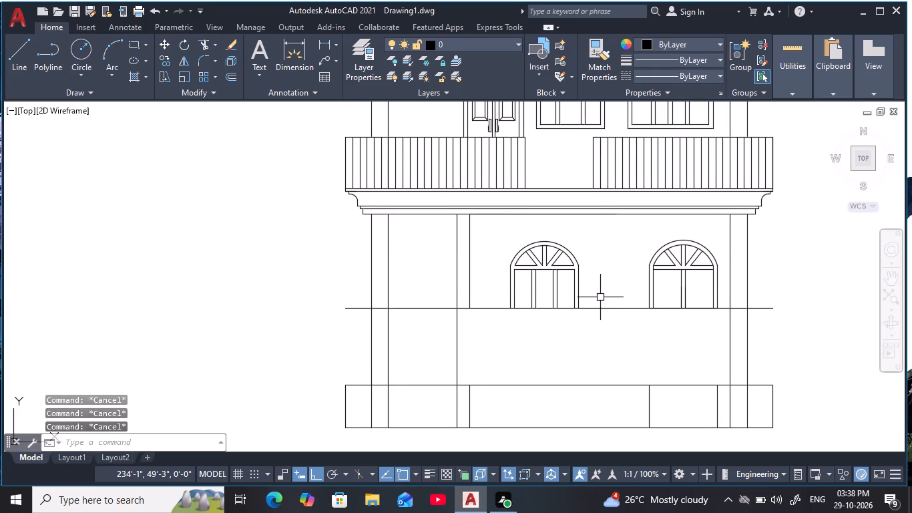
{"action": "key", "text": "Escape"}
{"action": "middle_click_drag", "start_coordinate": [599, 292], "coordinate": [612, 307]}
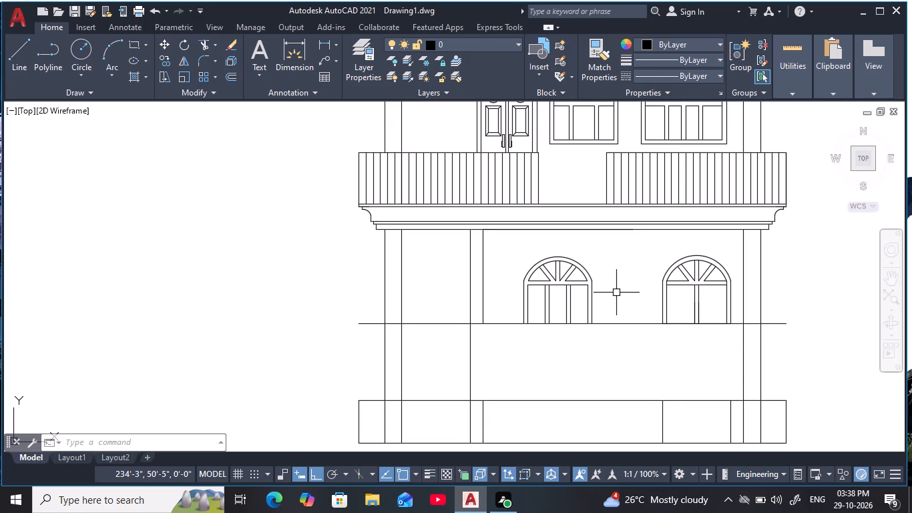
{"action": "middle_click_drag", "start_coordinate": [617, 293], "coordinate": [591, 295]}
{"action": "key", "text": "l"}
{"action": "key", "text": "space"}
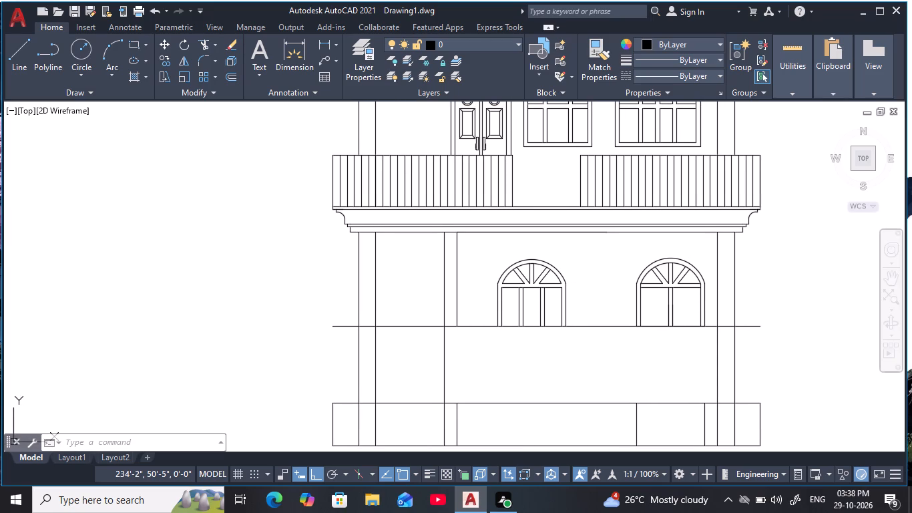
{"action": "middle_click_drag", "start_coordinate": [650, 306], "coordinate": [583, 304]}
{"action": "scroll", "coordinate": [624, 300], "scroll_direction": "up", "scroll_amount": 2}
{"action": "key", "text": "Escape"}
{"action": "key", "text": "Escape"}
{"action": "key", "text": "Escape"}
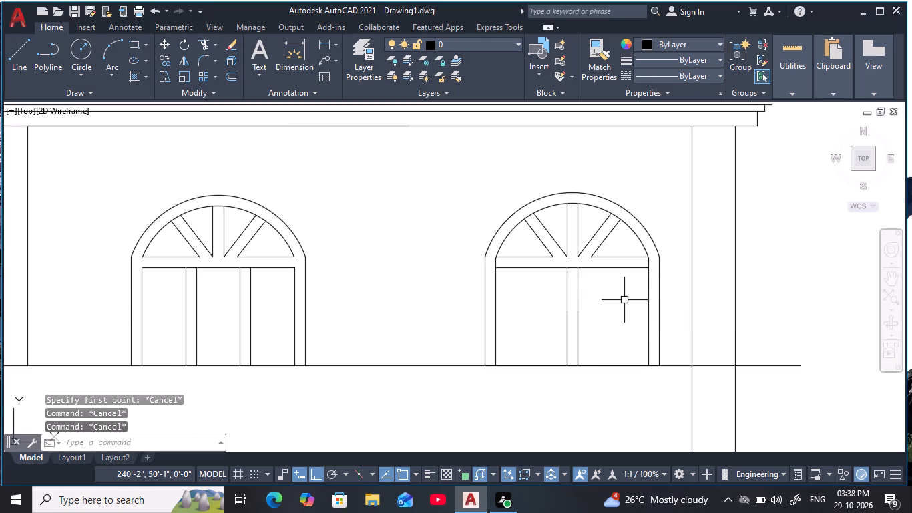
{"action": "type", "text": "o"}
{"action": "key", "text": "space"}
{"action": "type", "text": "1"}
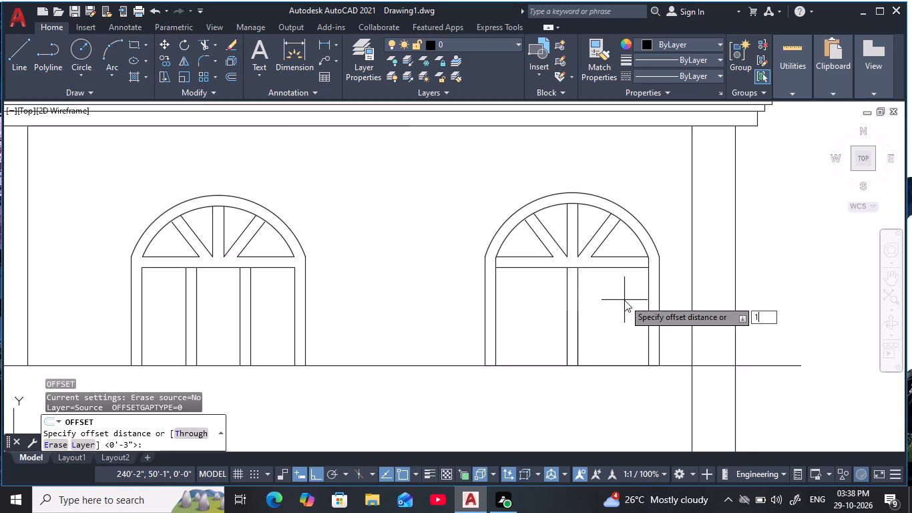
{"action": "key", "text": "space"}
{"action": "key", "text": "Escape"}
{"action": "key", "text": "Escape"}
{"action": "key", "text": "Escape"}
Offset the lower head line of the right-hand ground-floor arched window 1' downward.
{"action": "type", "text": "o 1"}
{"action": "key", "text": "apostrophe"}
{"action": "key", "text": "space"}
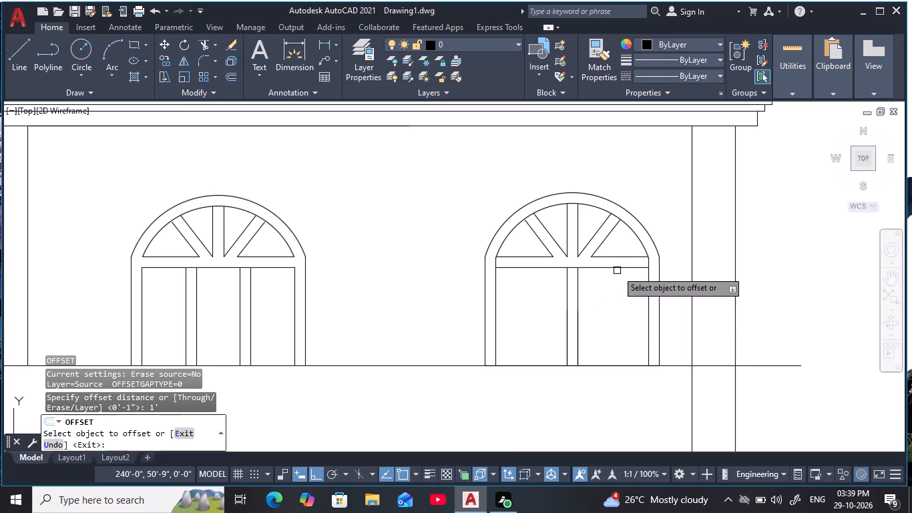
{"action": "left_click", "coordinate": [617, 268]}
{"action": "left_click", "coordinate": [644, 320]}
{"action": "key", "text": "Escape"}
{"action": "key", "text": "Escape"}
{"action": "key", "text": "Escape"}
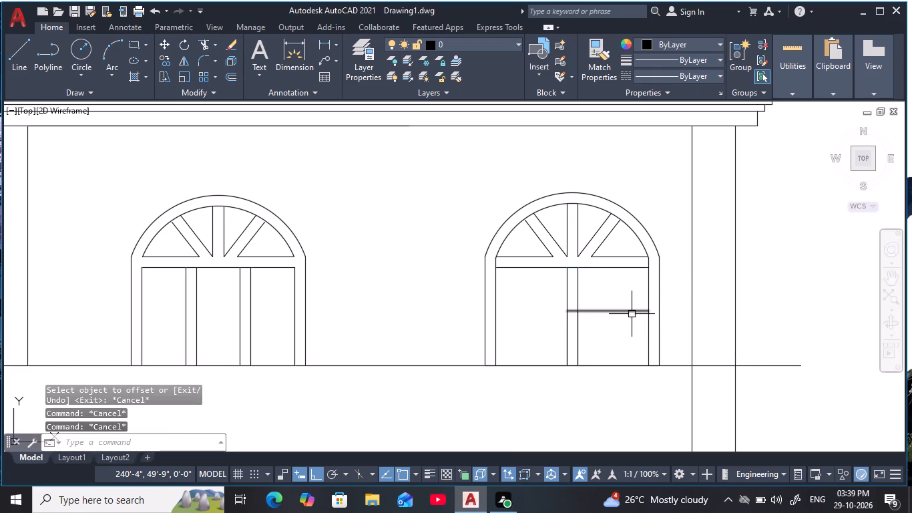
Extend the new horizontal line across the central mullion to the far inner frame of the right-hand arched window.
{"action": "key", "text": "e"}
{"action": "key", "text": "x"}
{"action": "key", "text": "space"}
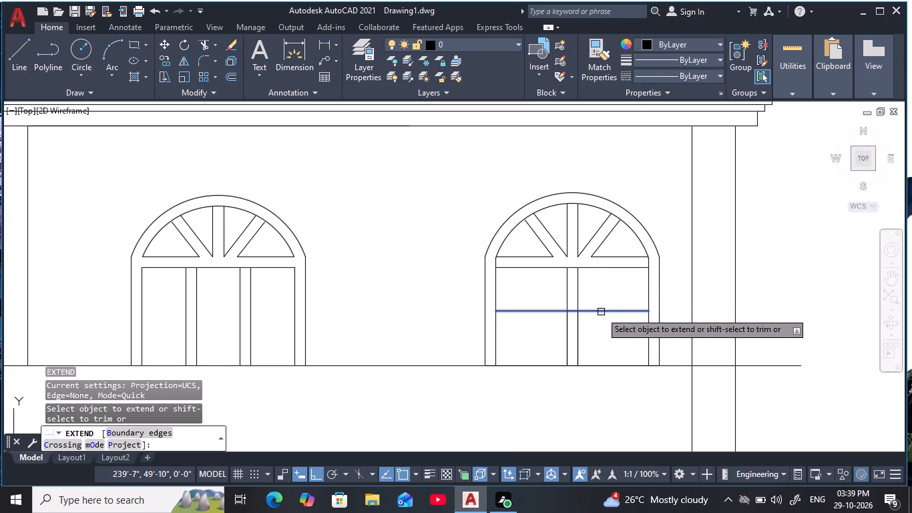
{"action": "left_click", "coordinate": [601, 312]}
{"action": "key", "text": "Escape"}
{"action": "key", "text": "Escape"}
{"action": "key", "text": "Escape"}
{"action": "key", "text": "Escape"}
Offset the extended horizontal line 3" downward to form a transom bar in the right-hand arched window.
{"action": "type", "text": "o 3"}
{"action": "key", "text": "space"}
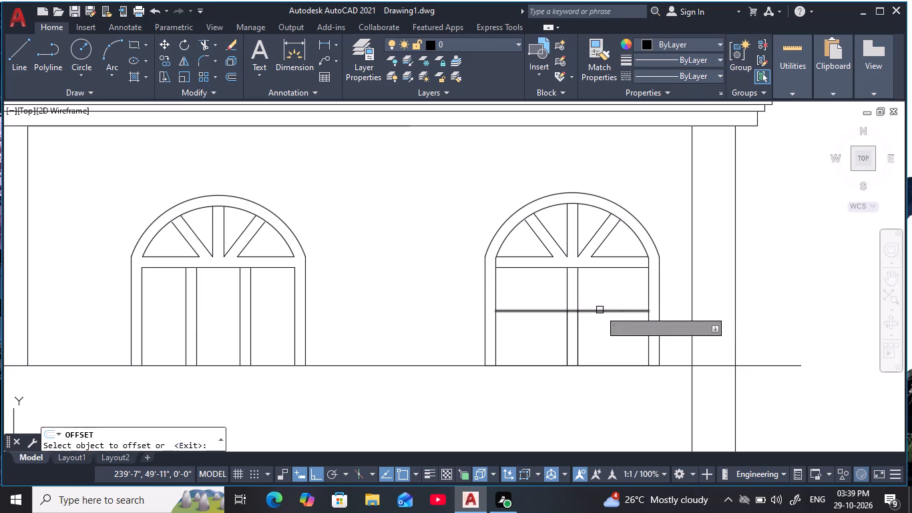
{"action": "left_click", "coordinate": [600, 310]}
{"action": "left_click", "coordinate": [608, 317]}
{"action": "key", "text": "Escape"}
{"action": "key", "text": "Escape"}
{"action": "key", "text": "Escape"}
{"action": "key", "text": "Escape"}
Trim the transom and mullion line segments inside their crossing in the right-hand arched window to leave an open joint.
{"action": "type", "text": "tr"}
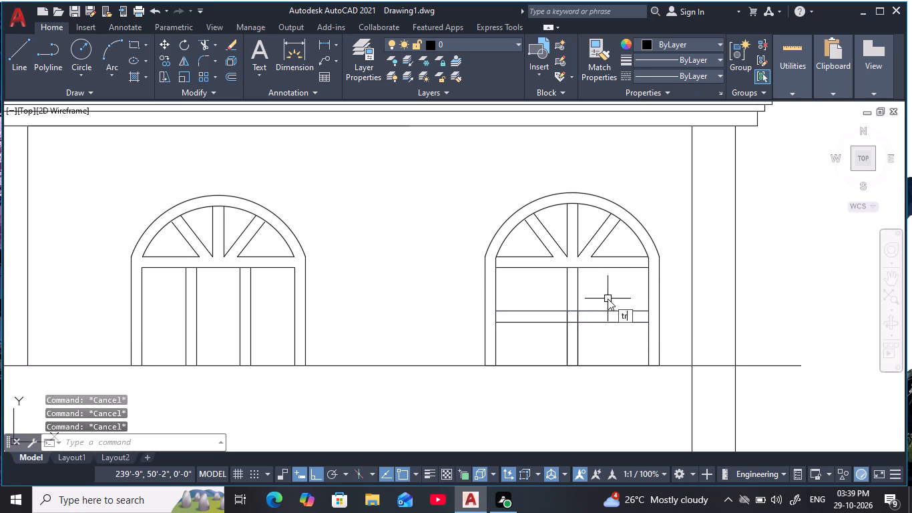
{"action": "key", "text": "space"}
{"action": "scroll", "coordinate": [583, 306], "scroll_direction": "up", "scroll_amount": 2}
{"action": "left_click_drag", "start_coordinate": [563, 313], "coordinate": [564, 333]}
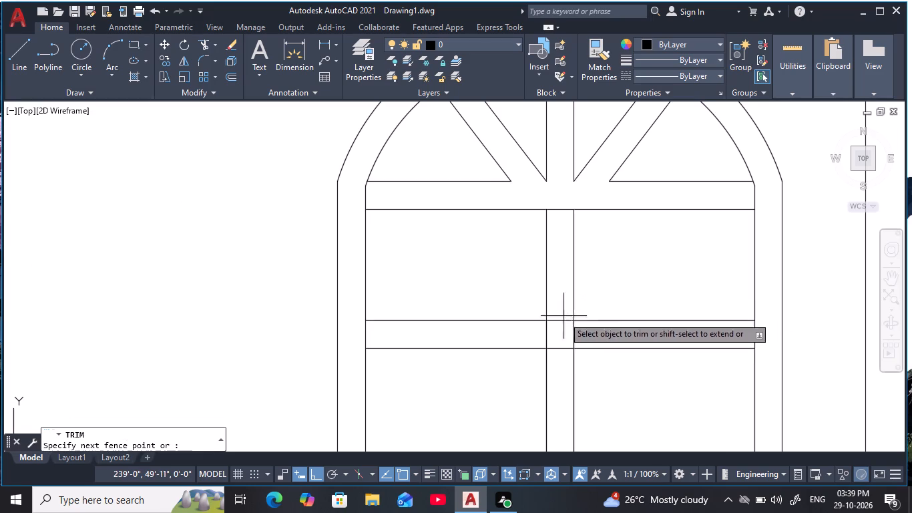
{"action": "left_click_drag", "start_coordinate": [564, 333], "coordinate": [567, 363]}
{"action": "left_click_drag", "start_coordinate": [586, 337], "coordinate": [534, 341]}
{"action": "scroll", "coordinate": [552, 327], "scroll_direction": "down", "scroll_amount": 3}
{"action": "key", "text": "Escape"}
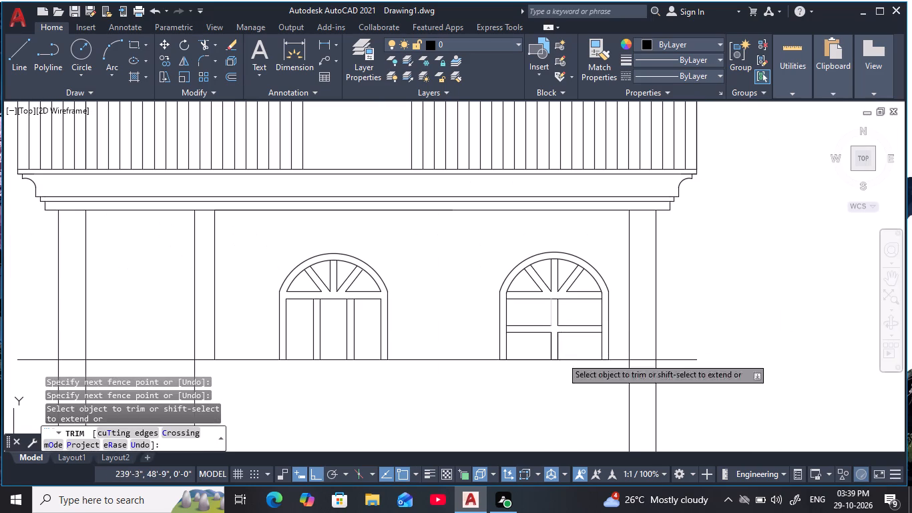
{"action": "key", "text": "Escape"}
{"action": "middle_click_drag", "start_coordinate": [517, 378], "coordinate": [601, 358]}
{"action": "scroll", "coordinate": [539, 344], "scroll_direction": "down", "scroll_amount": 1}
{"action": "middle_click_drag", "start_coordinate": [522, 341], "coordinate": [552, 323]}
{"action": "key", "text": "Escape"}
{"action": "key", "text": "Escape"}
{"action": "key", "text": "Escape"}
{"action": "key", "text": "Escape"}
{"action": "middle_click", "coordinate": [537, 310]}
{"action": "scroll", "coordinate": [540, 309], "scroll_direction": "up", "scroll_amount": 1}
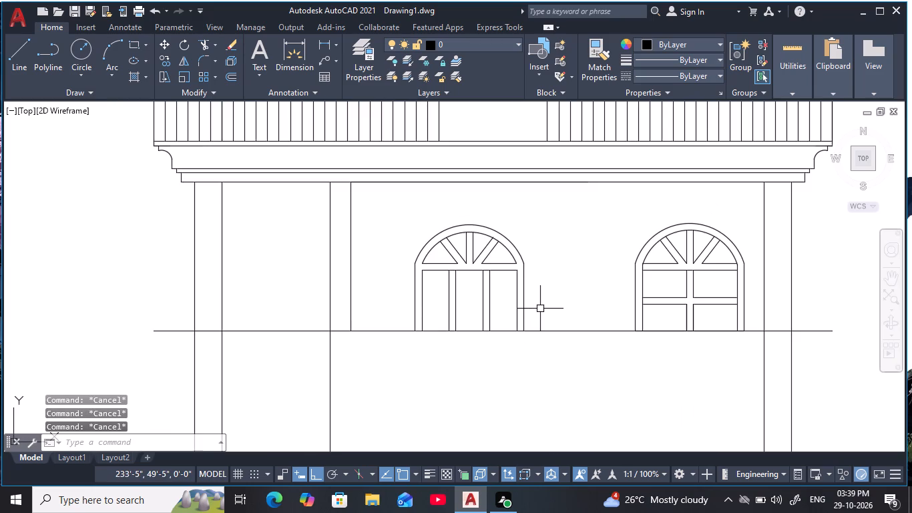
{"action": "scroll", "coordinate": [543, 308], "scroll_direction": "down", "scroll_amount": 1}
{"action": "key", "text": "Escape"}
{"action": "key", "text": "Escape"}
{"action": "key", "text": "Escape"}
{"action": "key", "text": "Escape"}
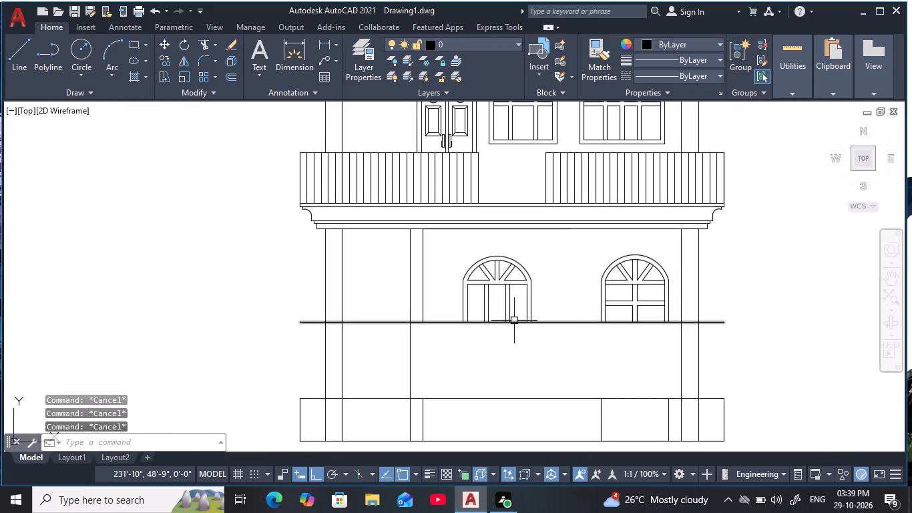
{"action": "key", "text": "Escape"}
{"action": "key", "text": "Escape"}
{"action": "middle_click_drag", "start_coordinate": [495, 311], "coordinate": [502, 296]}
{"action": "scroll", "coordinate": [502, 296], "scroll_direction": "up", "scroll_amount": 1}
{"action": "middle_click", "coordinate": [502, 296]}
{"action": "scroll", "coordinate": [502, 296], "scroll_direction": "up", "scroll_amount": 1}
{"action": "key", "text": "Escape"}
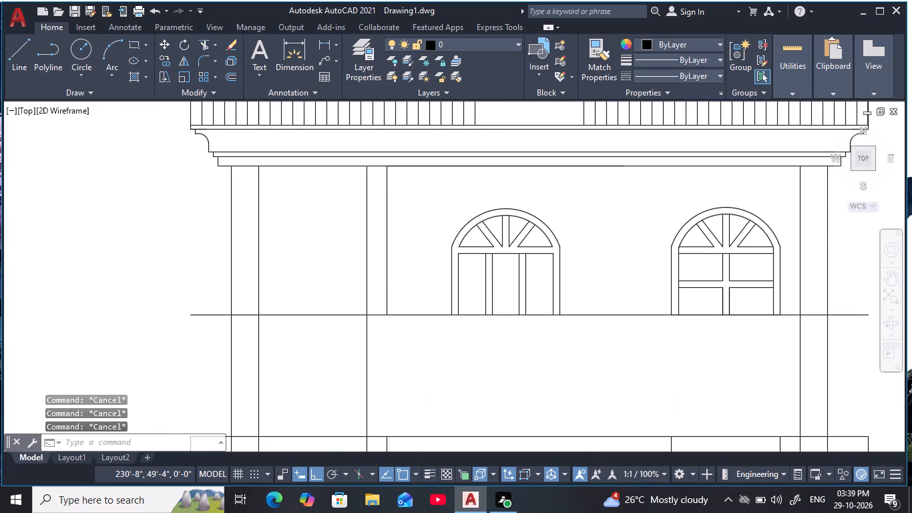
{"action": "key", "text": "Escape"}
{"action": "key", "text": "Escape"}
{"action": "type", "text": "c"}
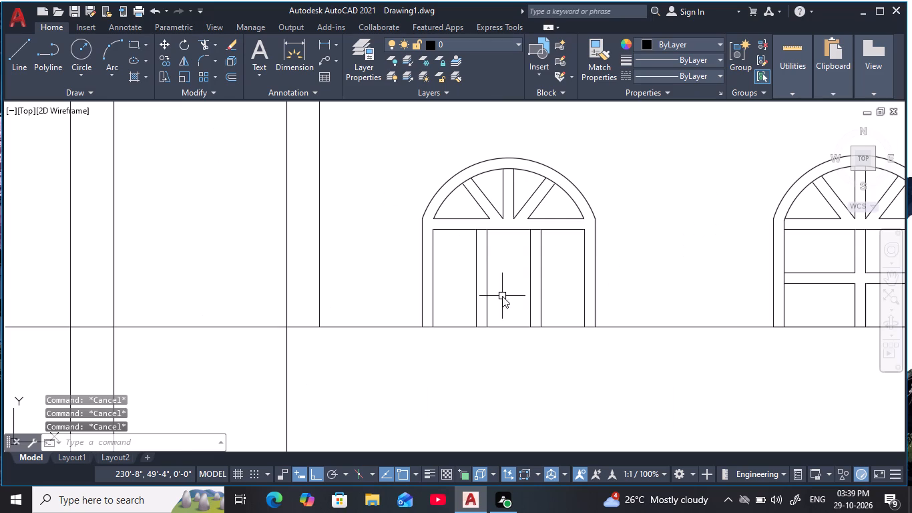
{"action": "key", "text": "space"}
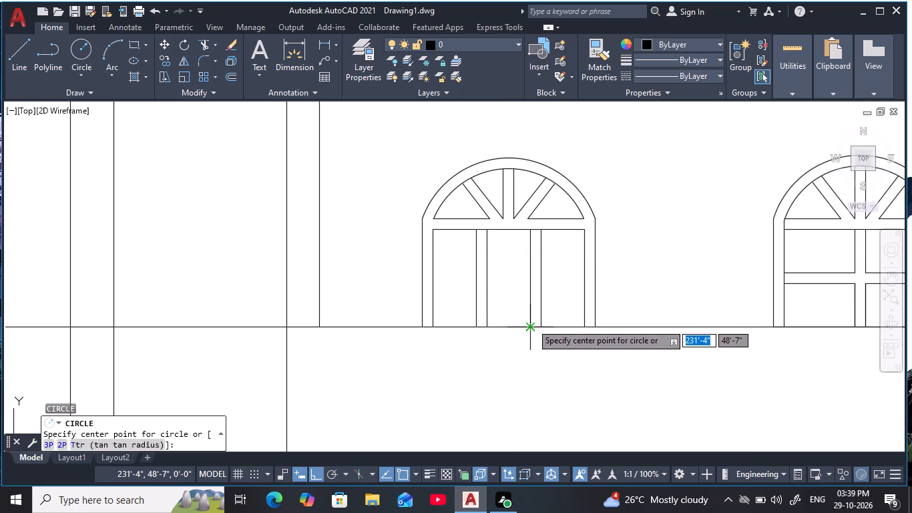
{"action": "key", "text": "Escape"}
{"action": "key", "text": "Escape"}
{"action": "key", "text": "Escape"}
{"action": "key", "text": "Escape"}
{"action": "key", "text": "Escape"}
Draw a vertical centre line in the left-hand arched opening from the head line's midpoint down to the base line.
{"action": "type", "text": "l"}
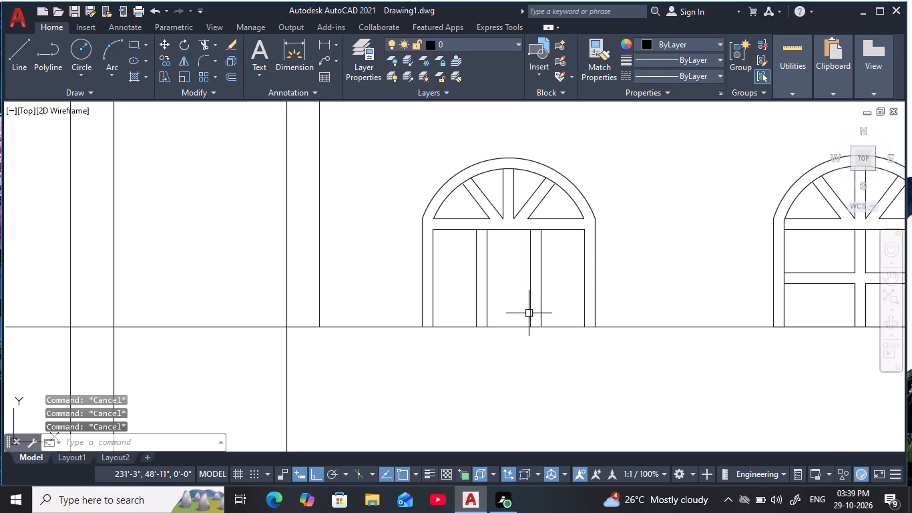
{"action": "key", "text": "space"}
{"action": "left_click", "coordinate": [507, 232]}
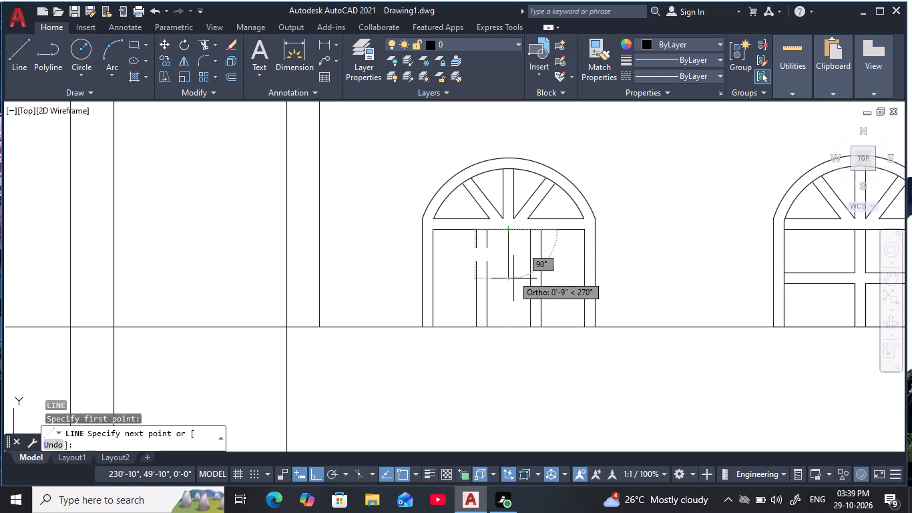
{"action": "left_click", "coordinate": [511, 323]}
{"action": "key", "text": "Escape"}
{"action": "key", "text": "Escape"}
{"action": "key", "text": "Escape"}
{"action": "scroll", "coordinate": [537, 298], "scroll_direction": "down", "scroll_amount": 1}
{"action": "key", "text": "Escape"}
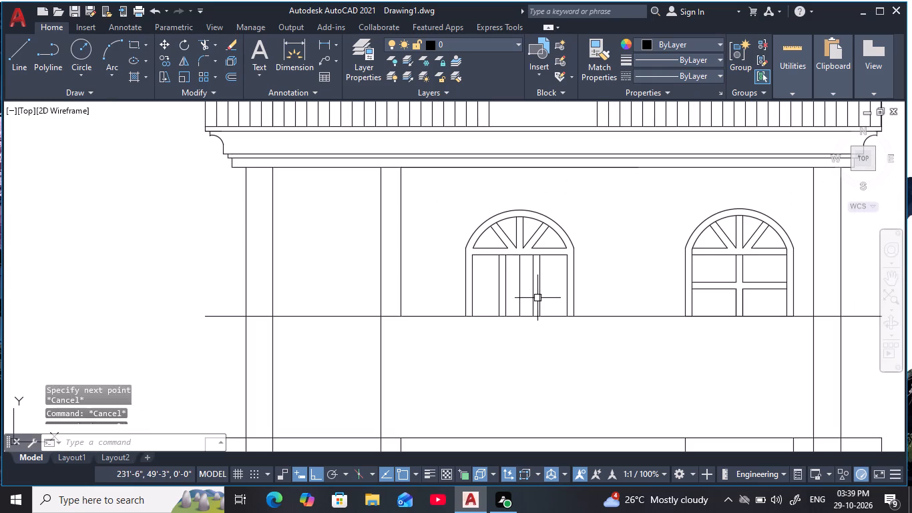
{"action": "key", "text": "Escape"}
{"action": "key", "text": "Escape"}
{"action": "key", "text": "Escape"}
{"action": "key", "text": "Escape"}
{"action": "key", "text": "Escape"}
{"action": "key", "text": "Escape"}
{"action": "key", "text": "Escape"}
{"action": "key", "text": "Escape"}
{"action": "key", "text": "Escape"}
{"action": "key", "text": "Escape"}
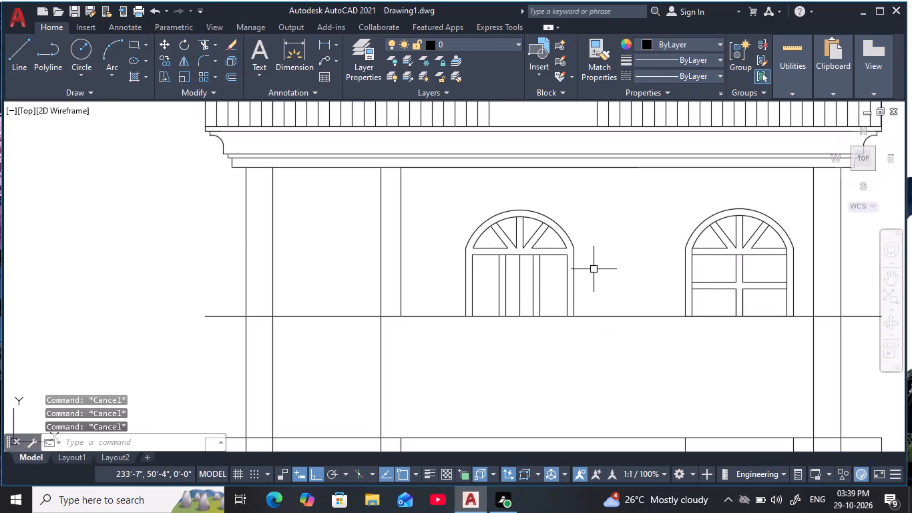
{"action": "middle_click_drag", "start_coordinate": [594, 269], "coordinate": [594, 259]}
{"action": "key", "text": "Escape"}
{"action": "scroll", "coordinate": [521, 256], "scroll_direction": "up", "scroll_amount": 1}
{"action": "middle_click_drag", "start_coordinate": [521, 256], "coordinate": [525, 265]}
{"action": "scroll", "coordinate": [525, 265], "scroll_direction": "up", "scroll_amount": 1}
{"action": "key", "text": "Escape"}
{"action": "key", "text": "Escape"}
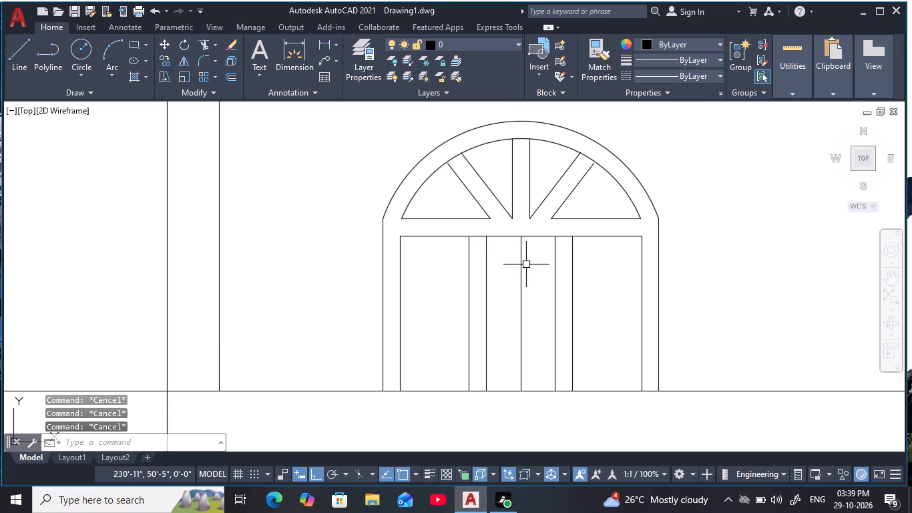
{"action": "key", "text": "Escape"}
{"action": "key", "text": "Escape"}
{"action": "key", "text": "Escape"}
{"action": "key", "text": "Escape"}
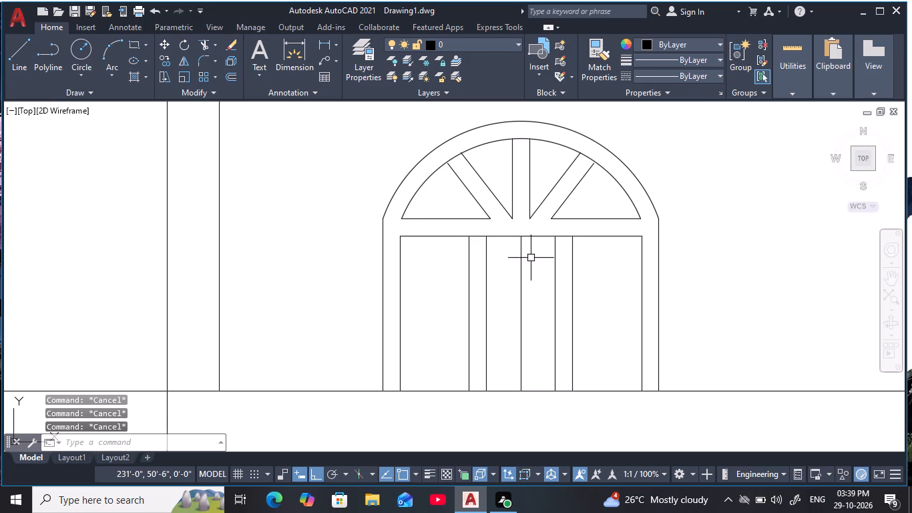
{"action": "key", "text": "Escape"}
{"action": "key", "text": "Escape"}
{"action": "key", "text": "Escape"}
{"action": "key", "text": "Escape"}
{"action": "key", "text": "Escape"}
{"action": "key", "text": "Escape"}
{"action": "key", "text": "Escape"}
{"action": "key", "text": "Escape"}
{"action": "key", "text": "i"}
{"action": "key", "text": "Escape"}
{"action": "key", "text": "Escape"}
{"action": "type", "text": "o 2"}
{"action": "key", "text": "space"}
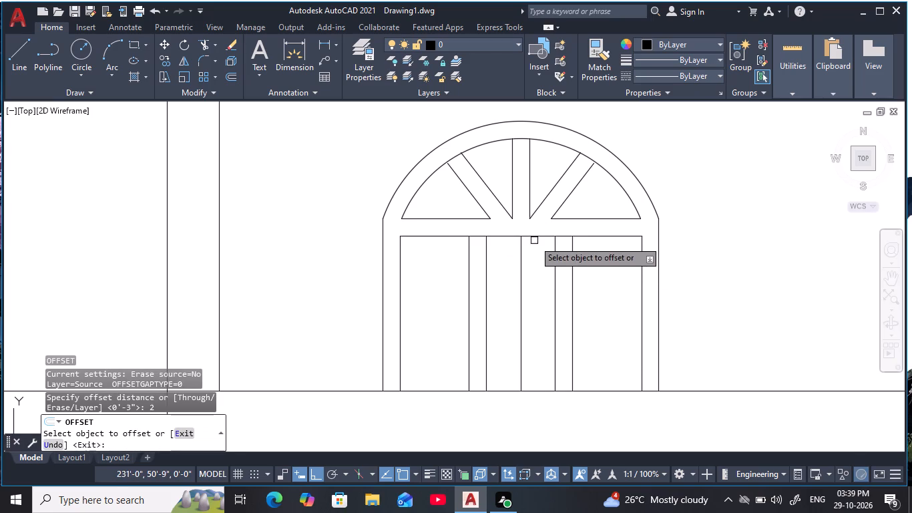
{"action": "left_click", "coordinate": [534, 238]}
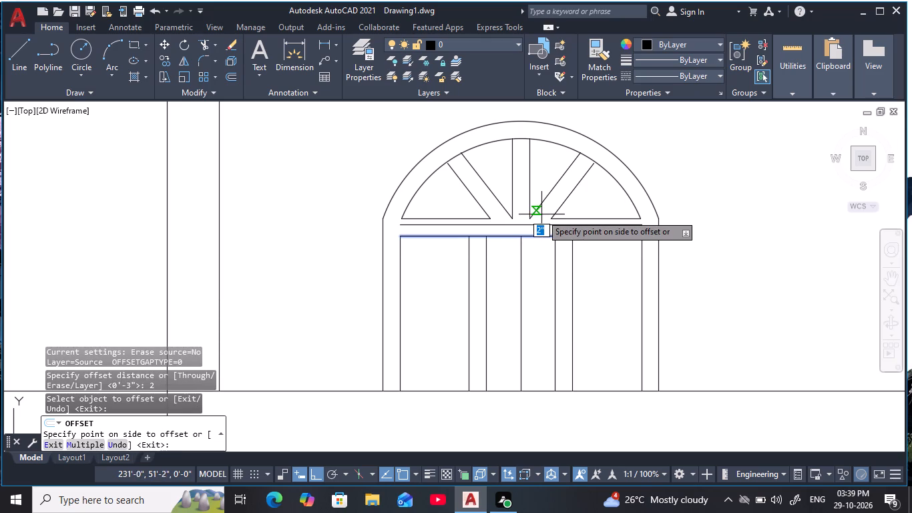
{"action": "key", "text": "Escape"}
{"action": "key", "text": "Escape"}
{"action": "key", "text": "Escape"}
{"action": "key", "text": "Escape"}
Offset the head line below the fanlight of the left-hand arched opening 1" upward.
{"action": "type", "text": "o 1"}
{"action": "key", "text": "space"}
{"action": "left_click", "coordinate": [547, 237]}
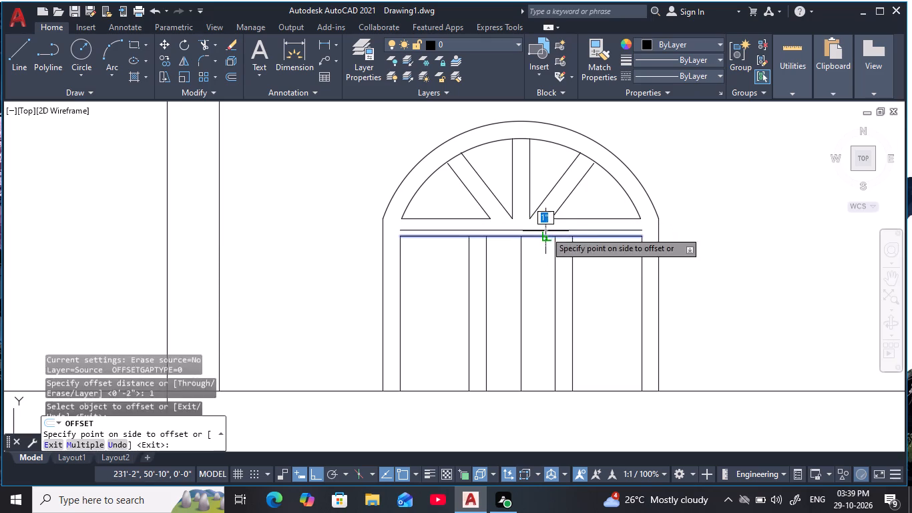
{"action": "left_click", "coordinate": [545, 228]}
{"action": "key", "text": "Escape"}
{"action": "key", "text": "Escape"}
{"action": "key", "text": "Escape"}
{"action": "key", "text": "Escape"}
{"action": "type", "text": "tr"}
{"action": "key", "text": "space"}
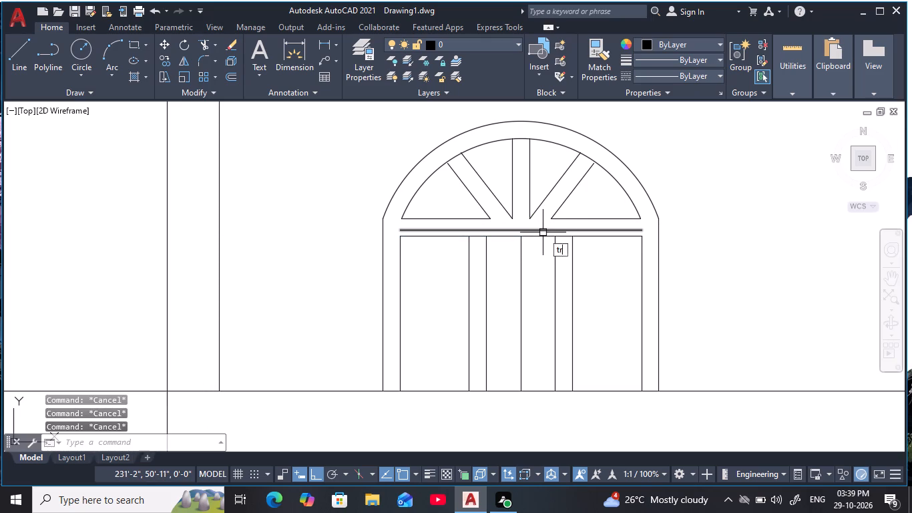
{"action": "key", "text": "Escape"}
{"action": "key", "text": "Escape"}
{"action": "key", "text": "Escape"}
Extend the centre line and both inner jamb lines of the left-hand arched opening up to the new head line.
{"action": "type", "text": "ex"}
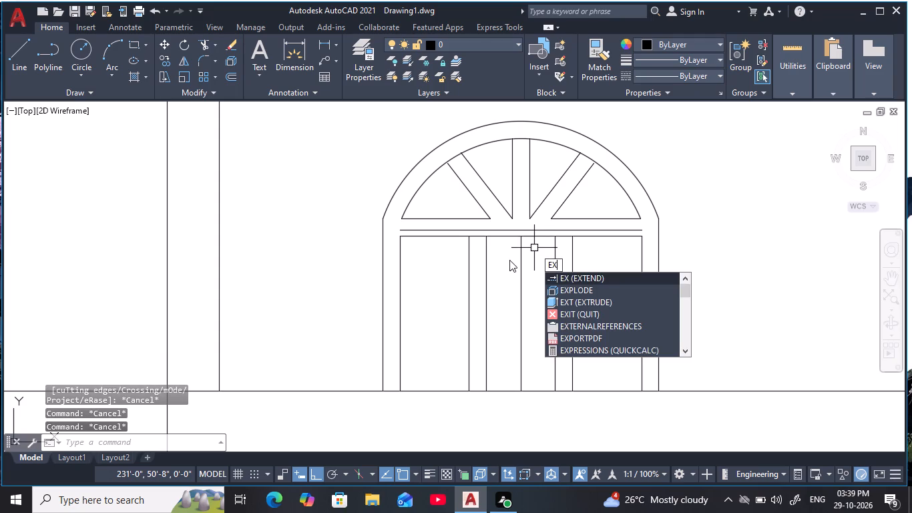
{"action": "key", "text": "space"}
{"action": "left_click", "coordinate": [520, 261]}
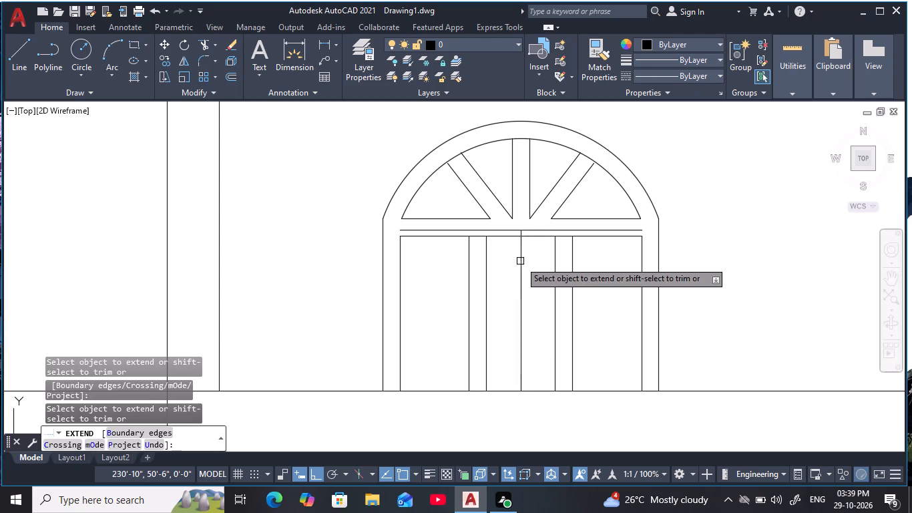
{"action": "left_click", "coordinate": [401, 259]}
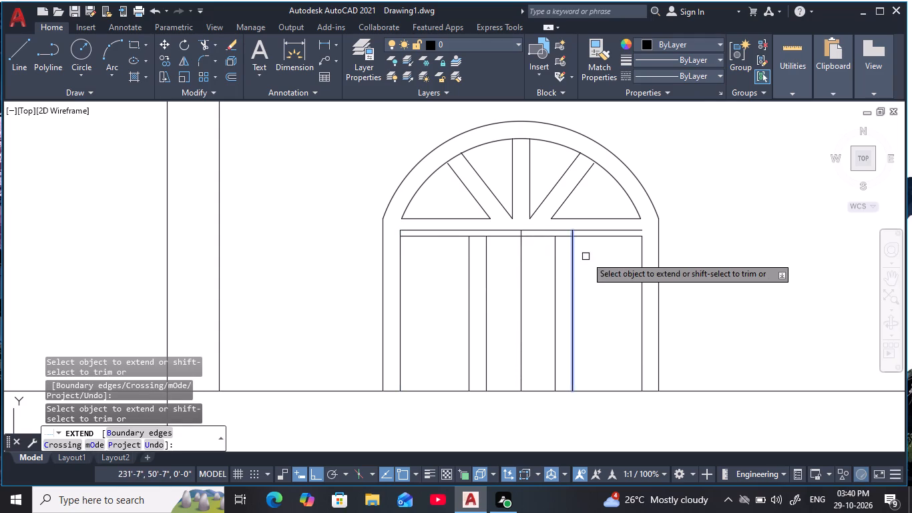
{"action": "left_click", "coordinate": [638, 261]}
{"action": "key", "text": "Escape"}
{"action": "key", "text": "Escape"}
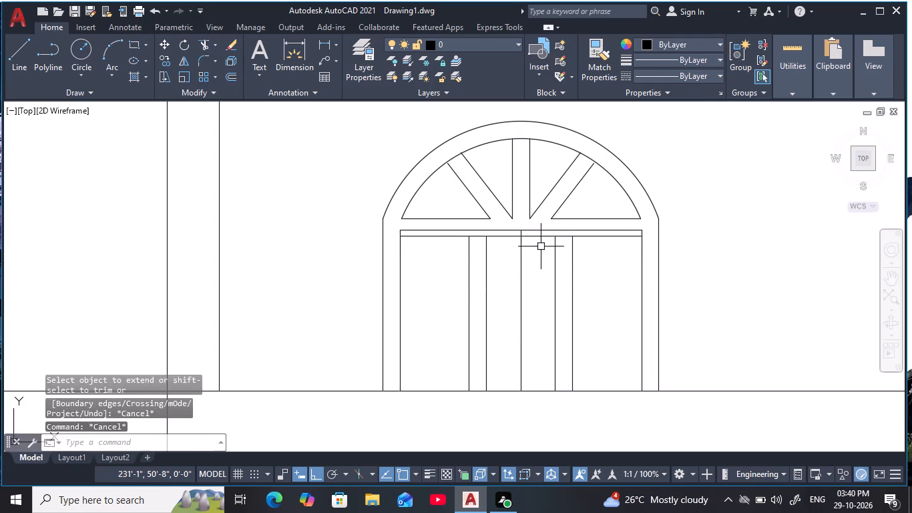
{"action": "key", "text": "Escape"}
{"action": "key", "text": "Escape"}
{"action": "key", "text": "Escape"}
{"action": "key", "text": "Escape"}
Trim the short centre-line segment between the two head lines of the left-hand arched opening.
{"action": "type", "text": "tr"}
{"action": "key", "text": "space"}
{"action": "scroll", "coordinate": [528, 240], "scroll_direction": "up", "scroll_amount": 1}
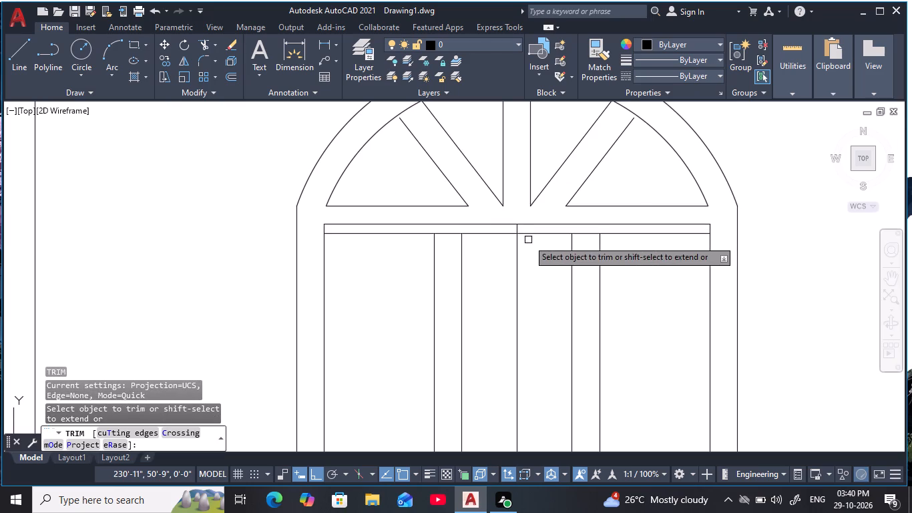
{"action": "left_click", "coordinate": [518, 230]}
{"action": "scroll", "coordinate": [537, 285], "scroll_direction": "down", "scroll_amount": 2}
{"action": "middle_click_drag", "start_coordinate": [537, 285], "coordinate": [517, 280]}
{"action": "key", "text": "Escape"}
{"action": "key", "text": "Escape"}
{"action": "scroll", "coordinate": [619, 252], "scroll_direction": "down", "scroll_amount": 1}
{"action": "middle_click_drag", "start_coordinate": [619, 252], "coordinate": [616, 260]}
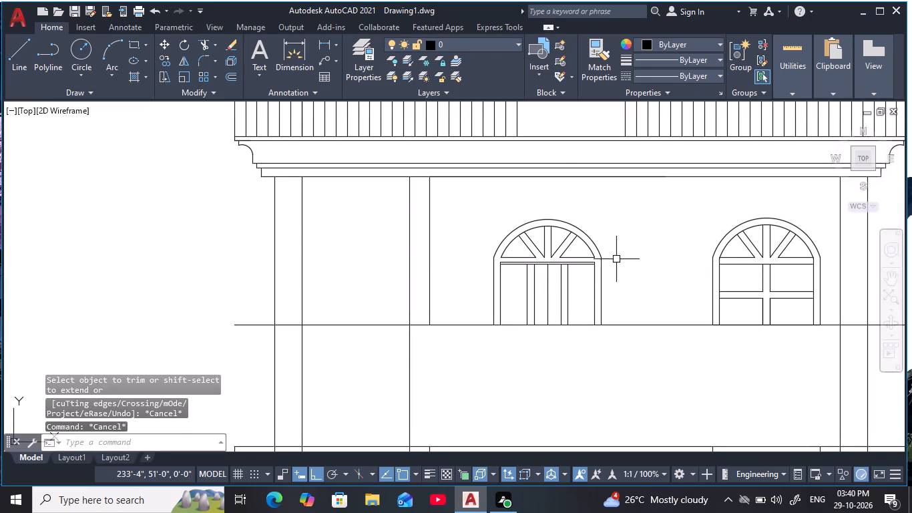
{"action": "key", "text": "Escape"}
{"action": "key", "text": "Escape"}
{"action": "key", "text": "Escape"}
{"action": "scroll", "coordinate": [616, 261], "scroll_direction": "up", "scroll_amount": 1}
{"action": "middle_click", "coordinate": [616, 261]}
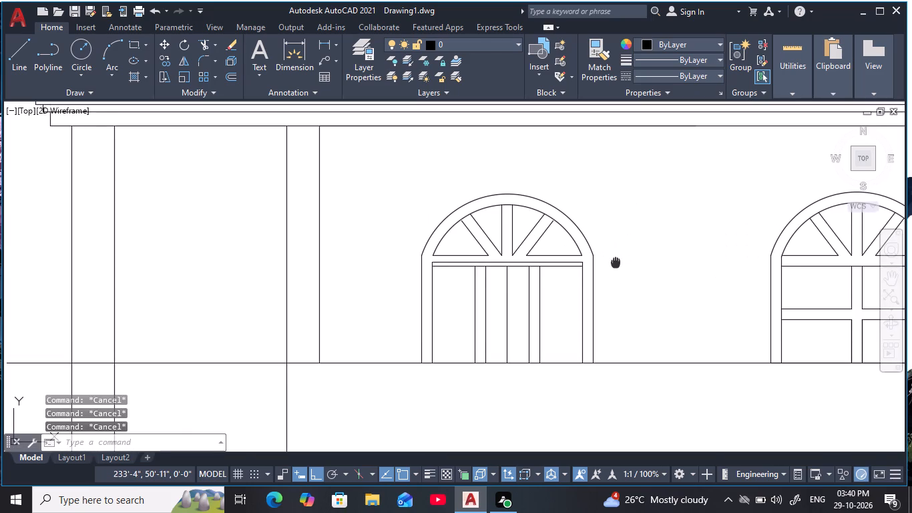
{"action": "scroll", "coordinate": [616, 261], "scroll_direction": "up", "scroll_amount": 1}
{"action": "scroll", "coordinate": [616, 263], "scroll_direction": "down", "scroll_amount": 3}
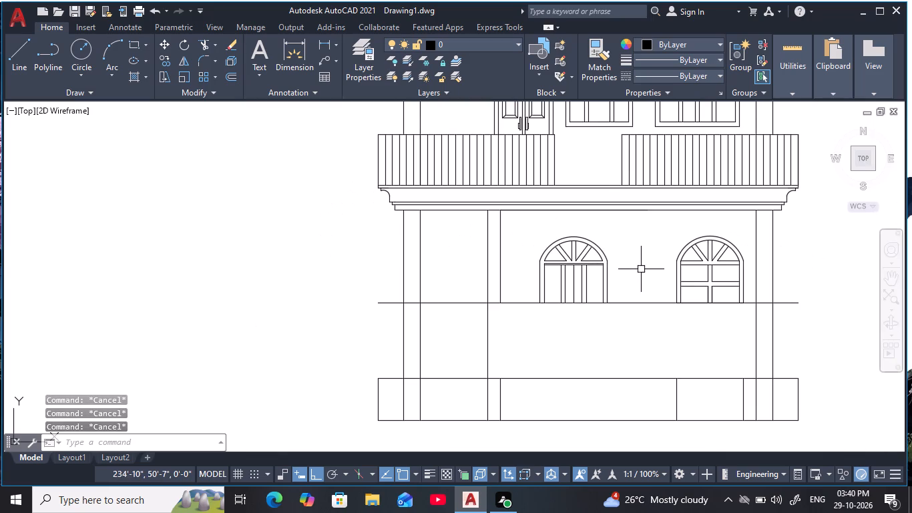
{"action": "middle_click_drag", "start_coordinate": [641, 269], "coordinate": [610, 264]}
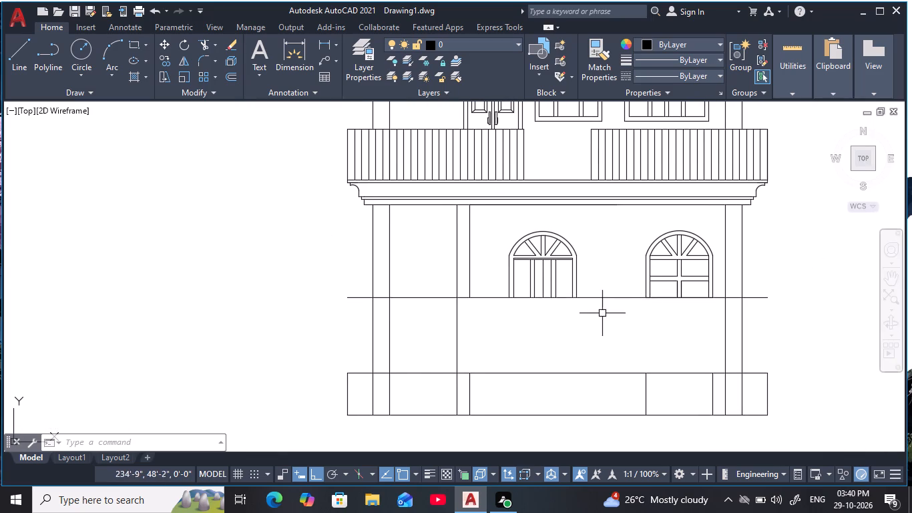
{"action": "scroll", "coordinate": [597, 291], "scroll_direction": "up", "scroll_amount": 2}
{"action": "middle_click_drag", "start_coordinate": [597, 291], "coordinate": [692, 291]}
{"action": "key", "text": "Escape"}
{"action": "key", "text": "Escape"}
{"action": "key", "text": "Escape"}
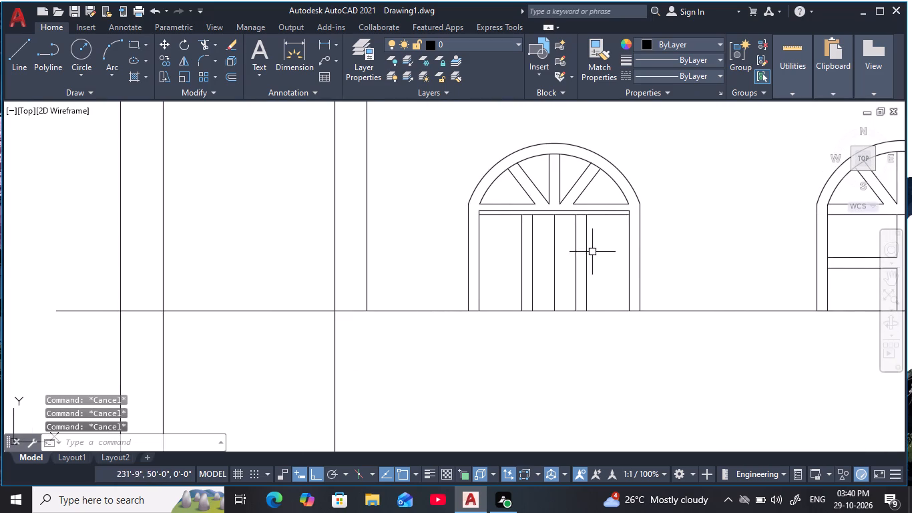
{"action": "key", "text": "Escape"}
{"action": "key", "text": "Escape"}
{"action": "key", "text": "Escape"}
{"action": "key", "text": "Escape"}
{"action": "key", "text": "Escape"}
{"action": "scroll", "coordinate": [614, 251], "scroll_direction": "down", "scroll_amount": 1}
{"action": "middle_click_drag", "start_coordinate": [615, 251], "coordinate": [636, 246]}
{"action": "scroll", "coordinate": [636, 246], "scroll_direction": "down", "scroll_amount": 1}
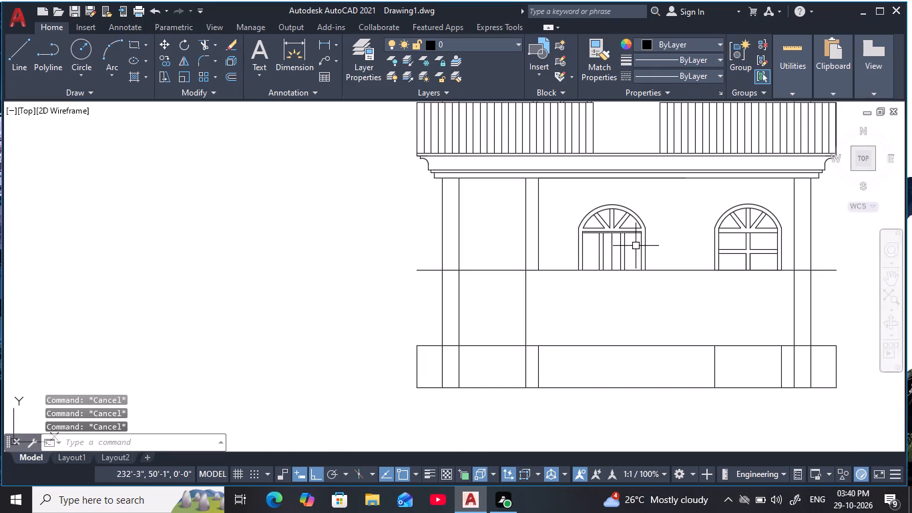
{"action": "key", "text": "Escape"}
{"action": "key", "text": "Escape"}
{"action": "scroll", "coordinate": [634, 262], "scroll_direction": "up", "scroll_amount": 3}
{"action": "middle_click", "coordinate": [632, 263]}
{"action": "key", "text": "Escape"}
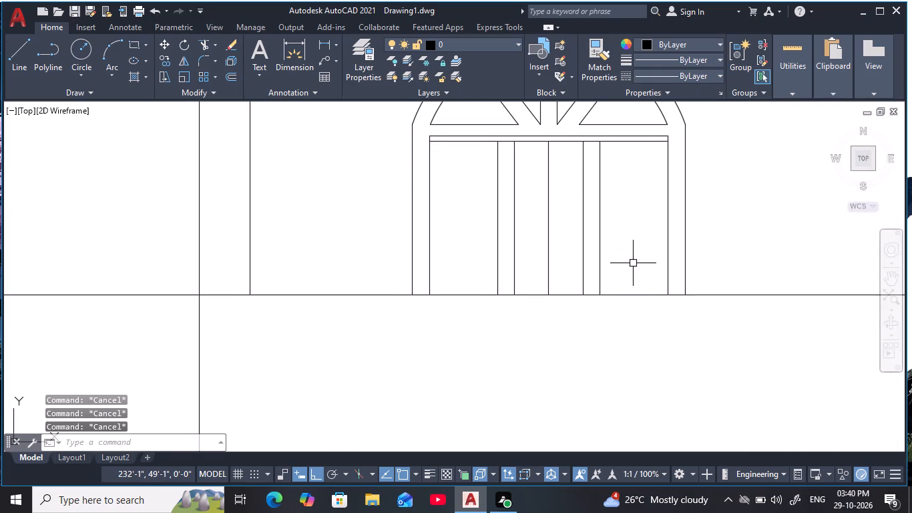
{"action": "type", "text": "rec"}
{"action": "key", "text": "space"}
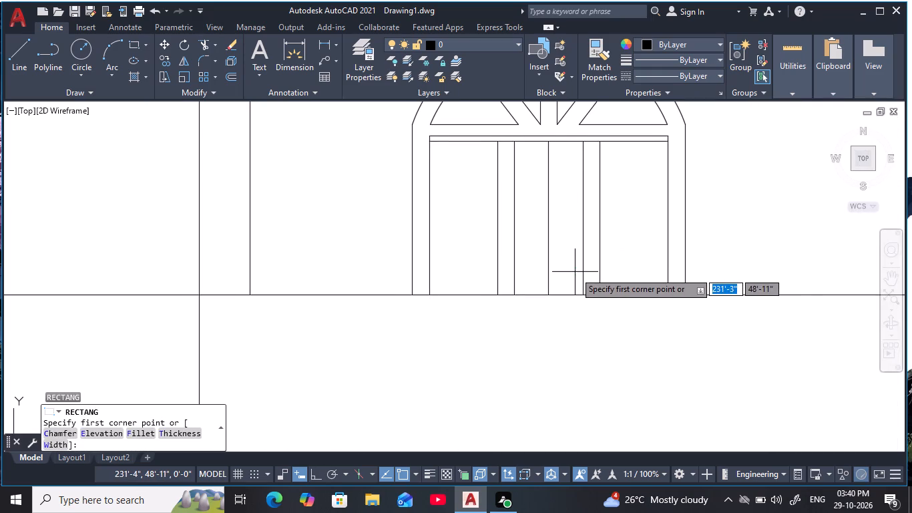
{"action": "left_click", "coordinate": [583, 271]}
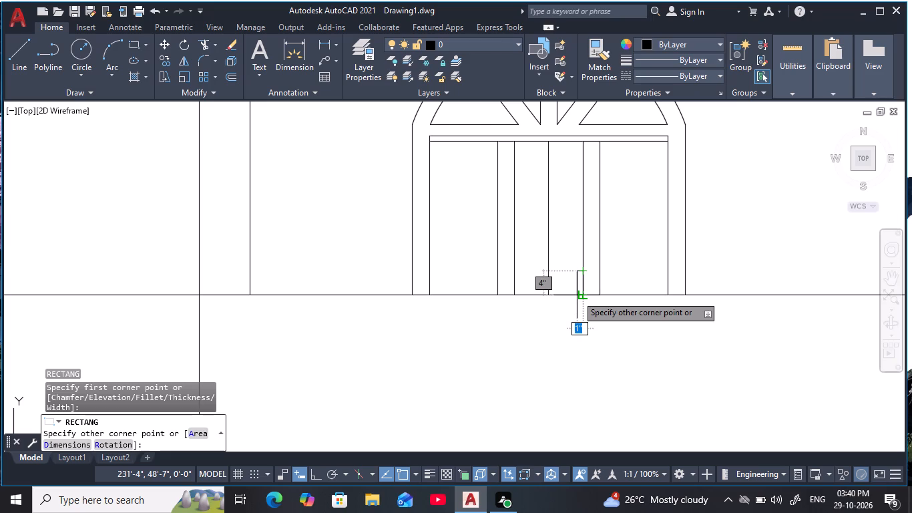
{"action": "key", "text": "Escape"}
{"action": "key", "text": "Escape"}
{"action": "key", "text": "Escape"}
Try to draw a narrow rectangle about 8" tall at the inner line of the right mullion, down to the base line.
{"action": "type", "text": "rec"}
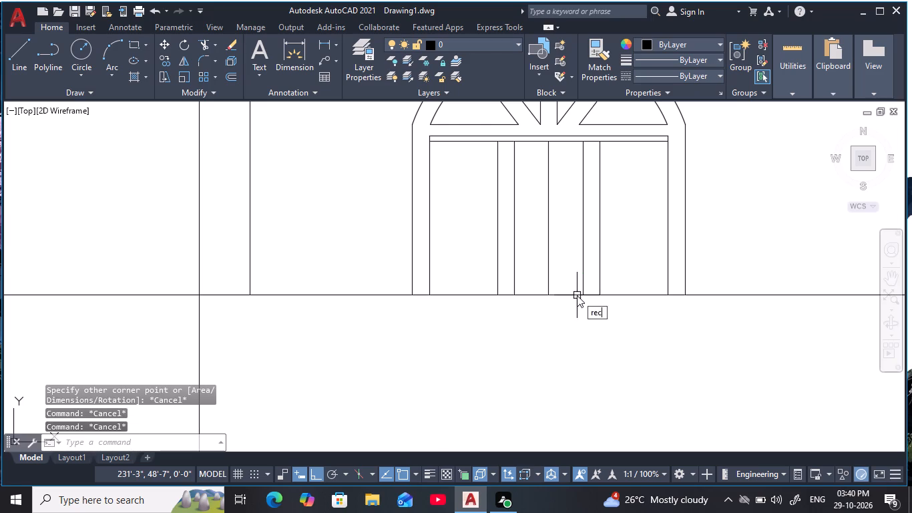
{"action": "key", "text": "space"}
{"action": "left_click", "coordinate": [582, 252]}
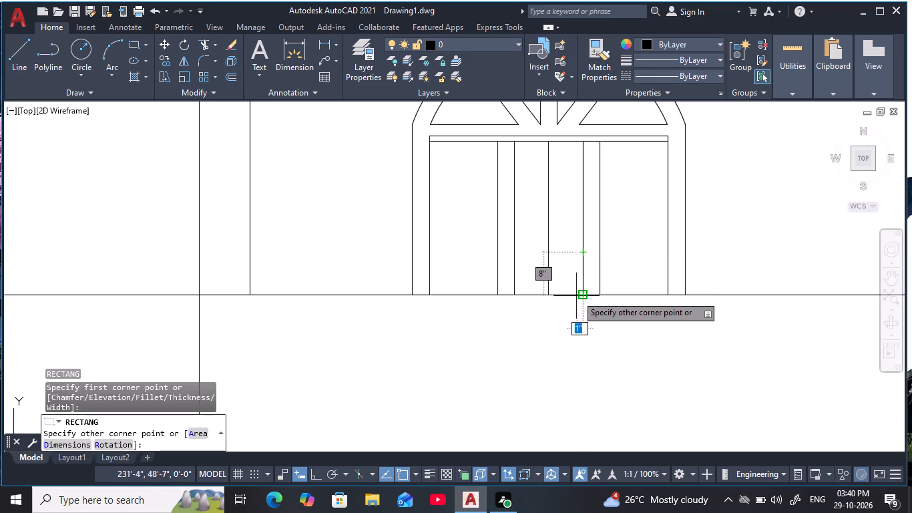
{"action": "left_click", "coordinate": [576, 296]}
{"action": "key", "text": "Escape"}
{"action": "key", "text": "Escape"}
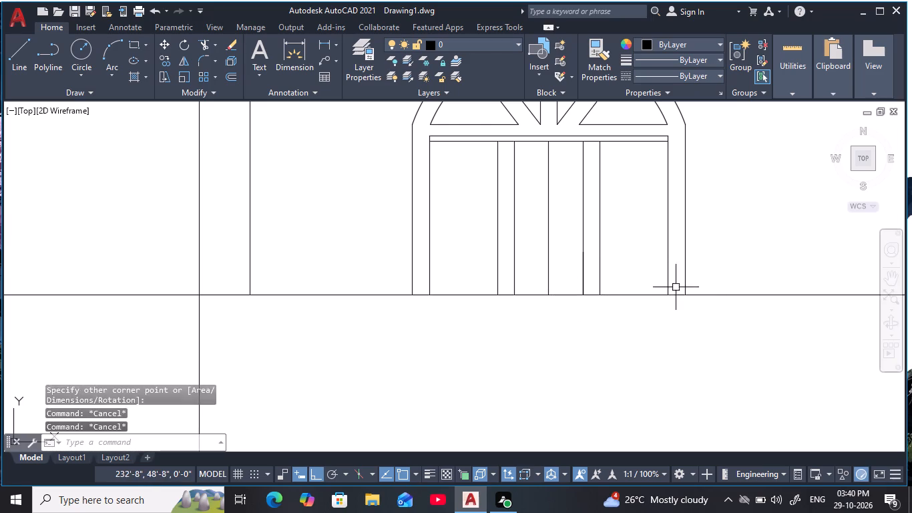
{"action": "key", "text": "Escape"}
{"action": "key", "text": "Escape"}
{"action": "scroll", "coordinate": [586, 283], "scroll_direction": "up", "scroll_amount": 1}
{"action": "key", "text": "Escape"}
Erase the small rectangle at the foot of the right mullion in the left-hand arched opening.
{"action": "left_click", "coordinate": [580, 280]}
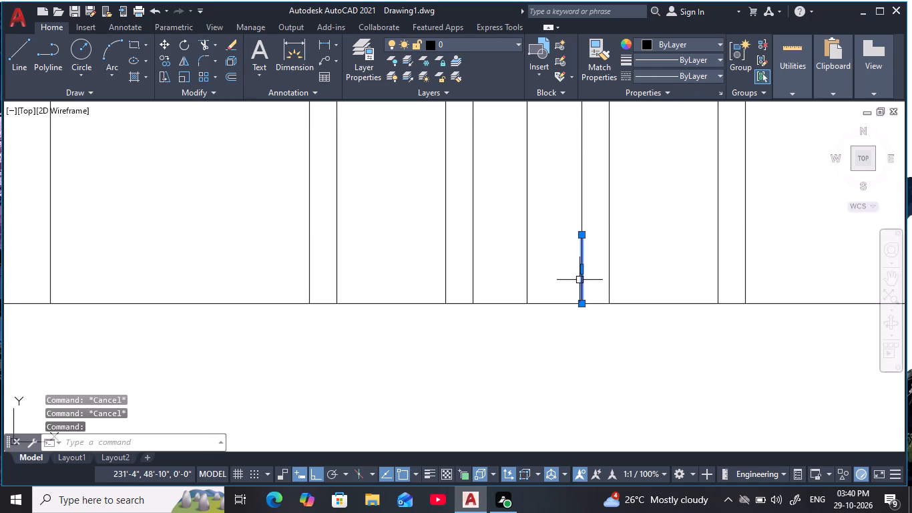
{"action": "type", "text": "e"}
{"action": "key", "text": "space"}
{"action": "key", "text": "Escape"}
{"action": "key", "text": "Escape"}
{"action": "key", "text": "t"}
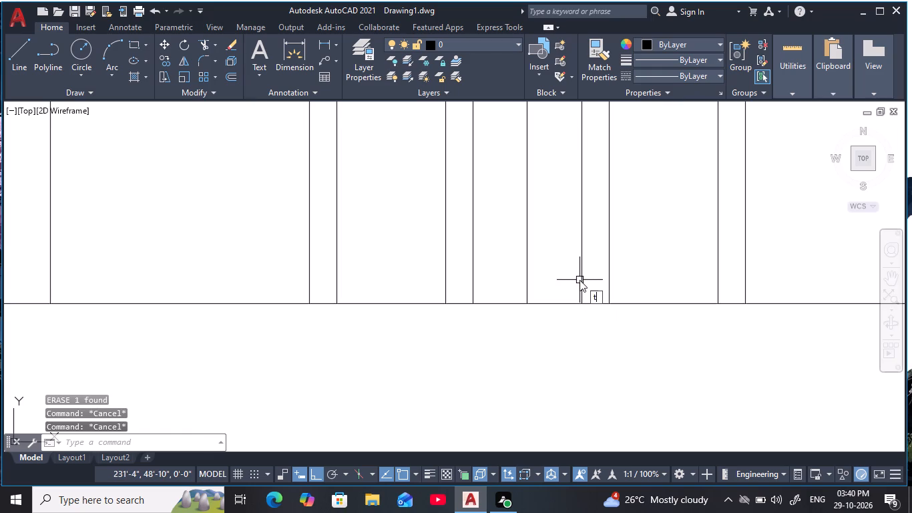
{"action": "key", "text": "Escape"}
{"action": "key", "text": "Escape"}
Draw a rectangle about 1" wide and 9" tall on the base line, against the inner side of the right mullion.
{"action": "type", "text": "rec"}
{"action": "key", "text": "space"}
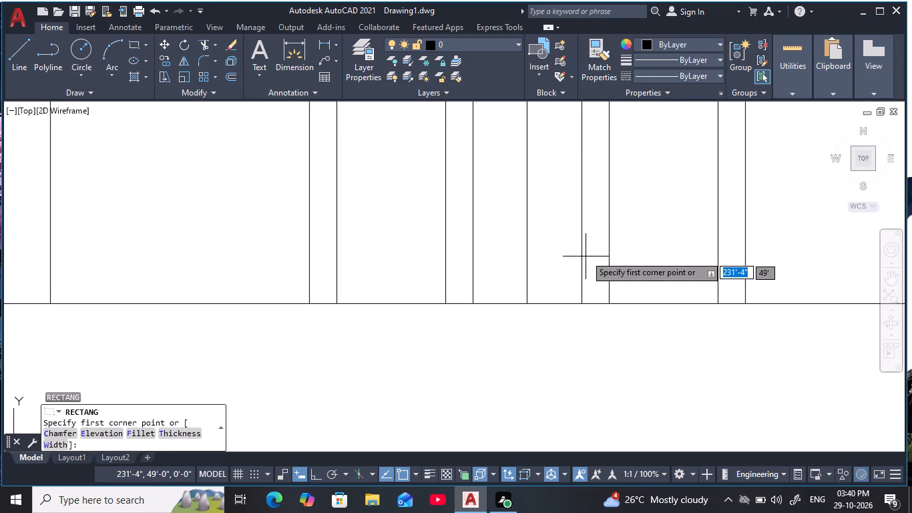
{"action": "left_click", "coordinate": [581, 222]}
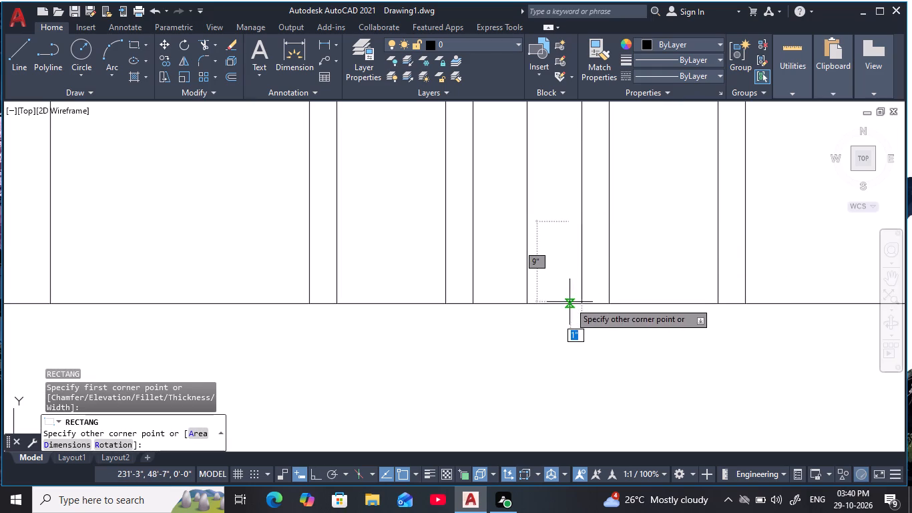
{"action": "left_click", "coordinate": [572, 303]}
{"action": "key", "text": "Escape"}
{"action": "key", "text": "Escape"}
{"action": "middle_click_drag", "start_coordinate": [547, 263], "coordinate": [559, 271]}
{"action": "key", "text": "Escape"}
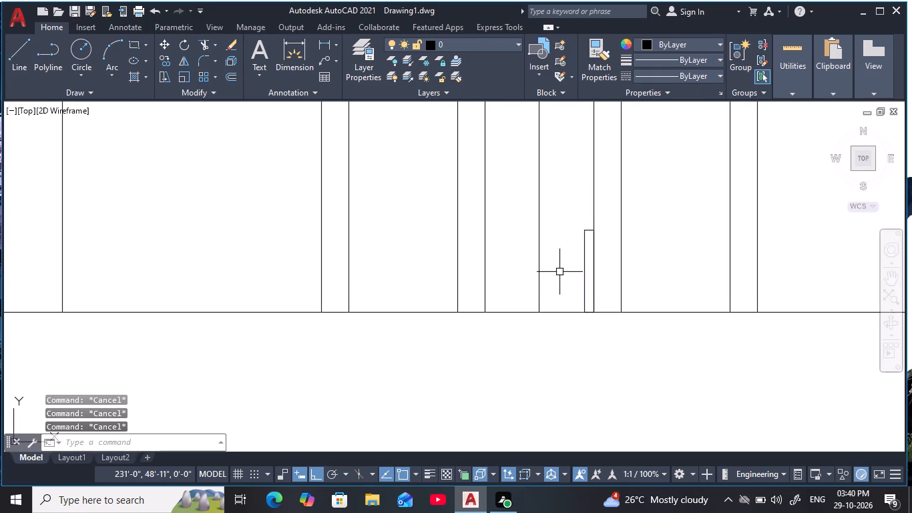
{"action": "key", "text": "Escape"}
Draw a matching rectangle about 1" wide on the base line against the left mullion's inner side, level with the first one's top.
{"action": "scroll", "coordinate": [545, 275], "scroll_direction": "down", "scroll_amount": 2}
{"action": "middle_click_drag", "start_coordinate": [545, 277], "coordinate": [551, 298]}
{"action": "key", "text": "Escape"}
{"action": "type", "text": "rec"}
{"action": "key", "text": "space"}
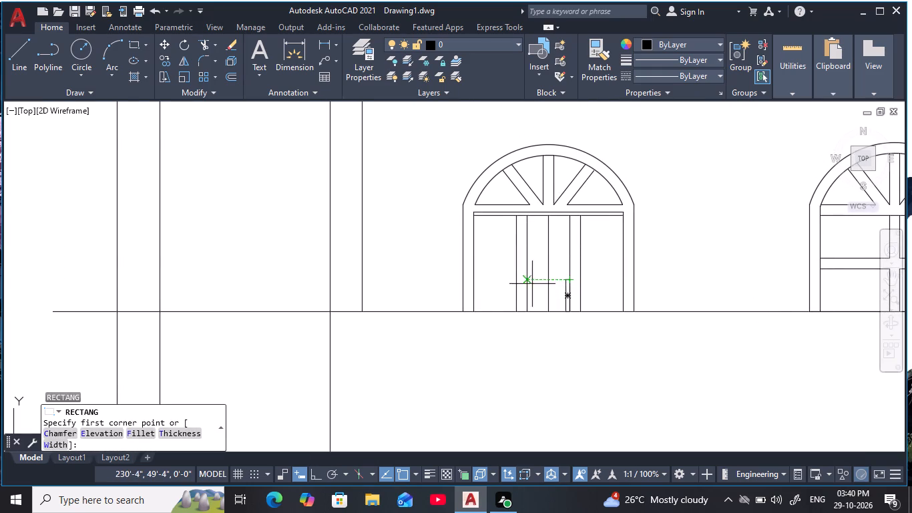
{"action": "left_click", "coordinate": [527, 283]}
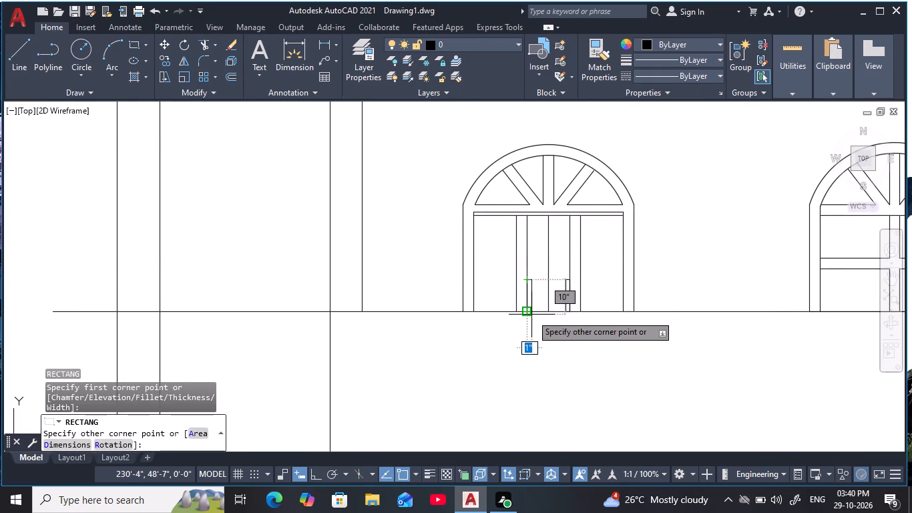
{"action": "scroll", "coordinate": [531, 315], "scroll_direction": "up", "scroll_amount": 3}
{"action": "left_click", "coordinate": [529, 309]}
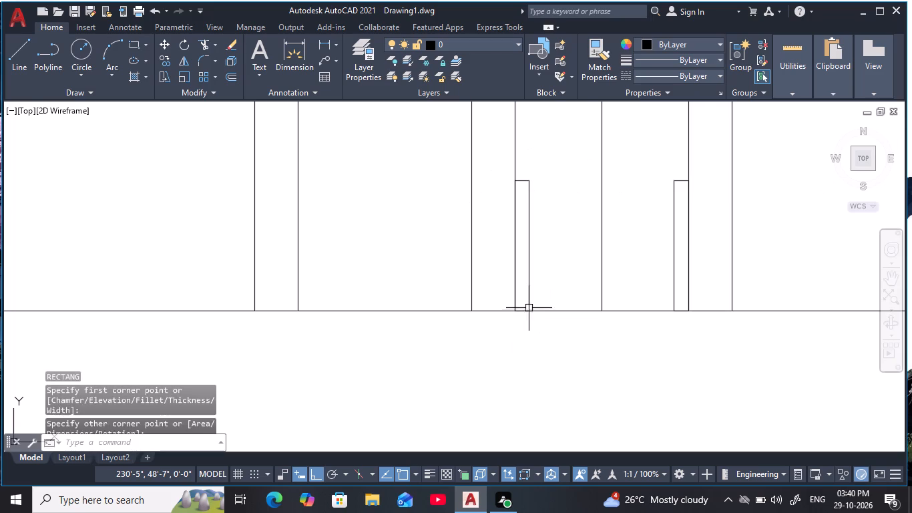
{"action": "key", "text": "Escape"}
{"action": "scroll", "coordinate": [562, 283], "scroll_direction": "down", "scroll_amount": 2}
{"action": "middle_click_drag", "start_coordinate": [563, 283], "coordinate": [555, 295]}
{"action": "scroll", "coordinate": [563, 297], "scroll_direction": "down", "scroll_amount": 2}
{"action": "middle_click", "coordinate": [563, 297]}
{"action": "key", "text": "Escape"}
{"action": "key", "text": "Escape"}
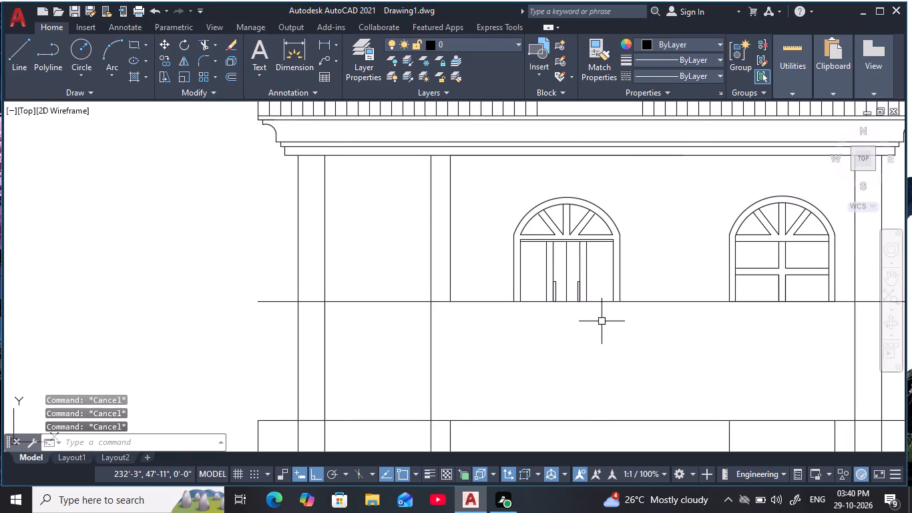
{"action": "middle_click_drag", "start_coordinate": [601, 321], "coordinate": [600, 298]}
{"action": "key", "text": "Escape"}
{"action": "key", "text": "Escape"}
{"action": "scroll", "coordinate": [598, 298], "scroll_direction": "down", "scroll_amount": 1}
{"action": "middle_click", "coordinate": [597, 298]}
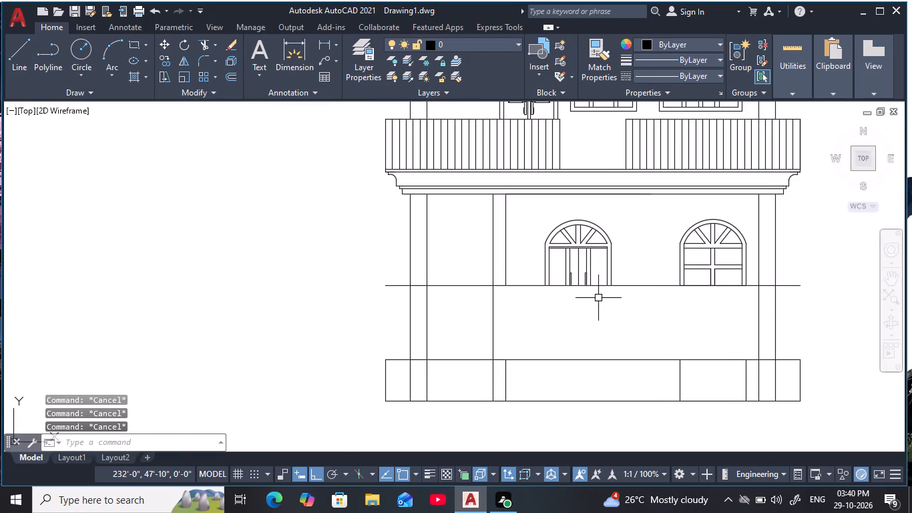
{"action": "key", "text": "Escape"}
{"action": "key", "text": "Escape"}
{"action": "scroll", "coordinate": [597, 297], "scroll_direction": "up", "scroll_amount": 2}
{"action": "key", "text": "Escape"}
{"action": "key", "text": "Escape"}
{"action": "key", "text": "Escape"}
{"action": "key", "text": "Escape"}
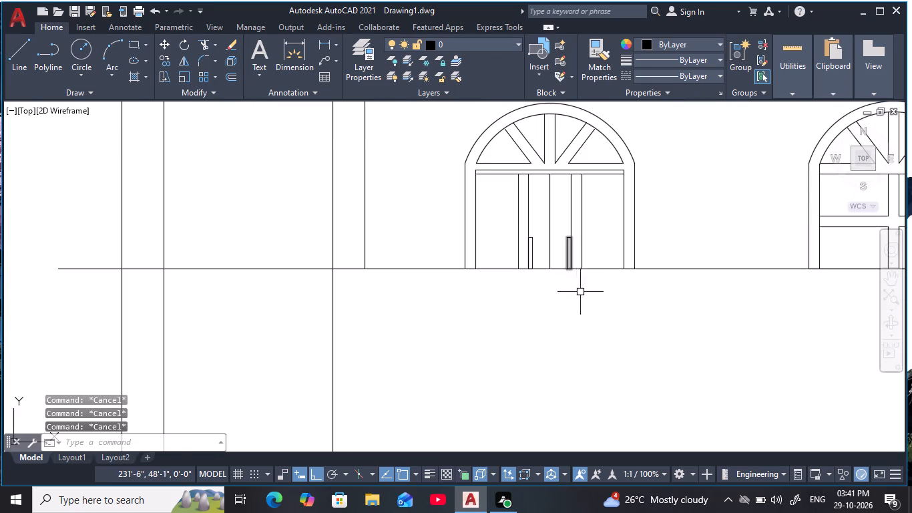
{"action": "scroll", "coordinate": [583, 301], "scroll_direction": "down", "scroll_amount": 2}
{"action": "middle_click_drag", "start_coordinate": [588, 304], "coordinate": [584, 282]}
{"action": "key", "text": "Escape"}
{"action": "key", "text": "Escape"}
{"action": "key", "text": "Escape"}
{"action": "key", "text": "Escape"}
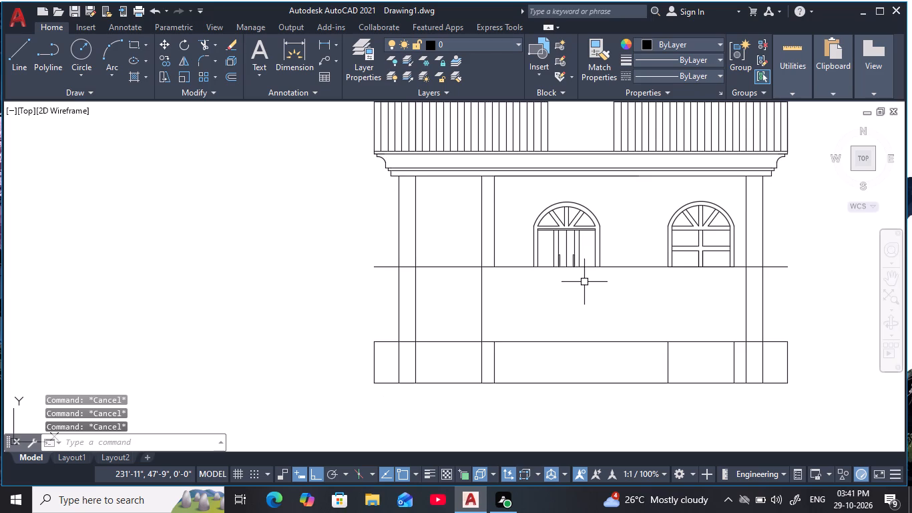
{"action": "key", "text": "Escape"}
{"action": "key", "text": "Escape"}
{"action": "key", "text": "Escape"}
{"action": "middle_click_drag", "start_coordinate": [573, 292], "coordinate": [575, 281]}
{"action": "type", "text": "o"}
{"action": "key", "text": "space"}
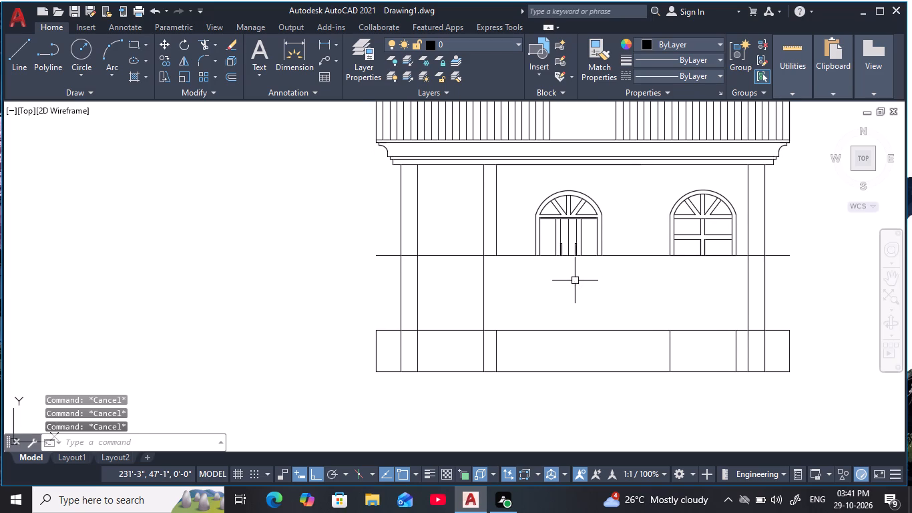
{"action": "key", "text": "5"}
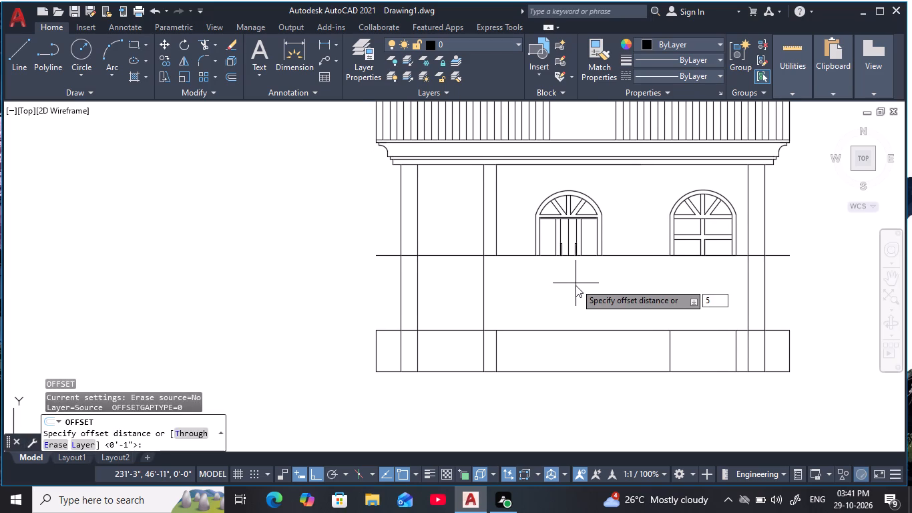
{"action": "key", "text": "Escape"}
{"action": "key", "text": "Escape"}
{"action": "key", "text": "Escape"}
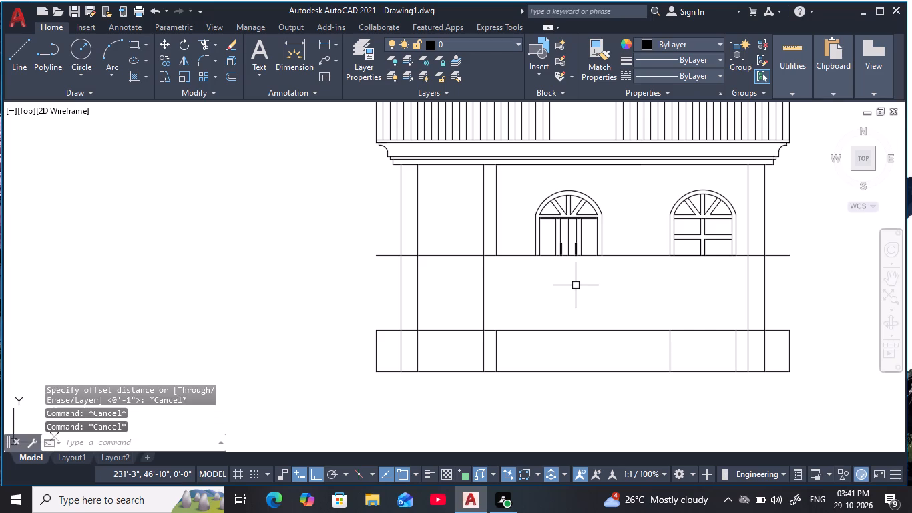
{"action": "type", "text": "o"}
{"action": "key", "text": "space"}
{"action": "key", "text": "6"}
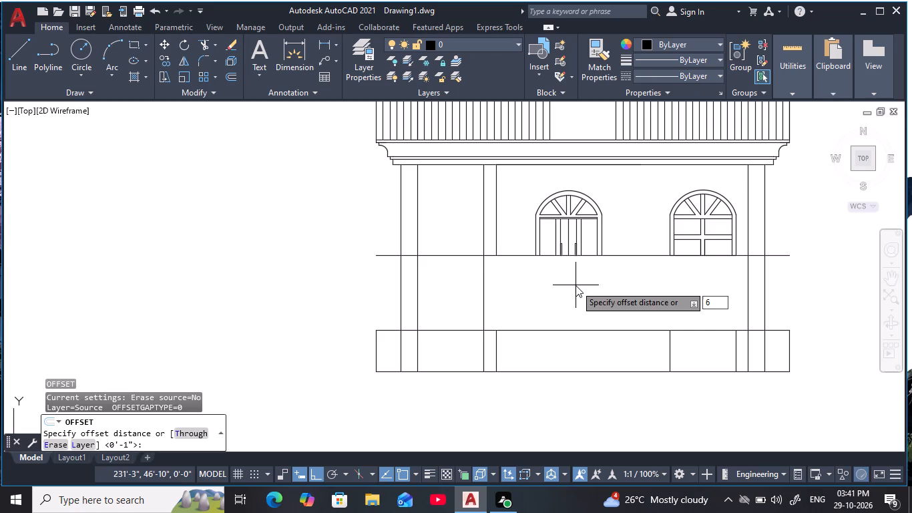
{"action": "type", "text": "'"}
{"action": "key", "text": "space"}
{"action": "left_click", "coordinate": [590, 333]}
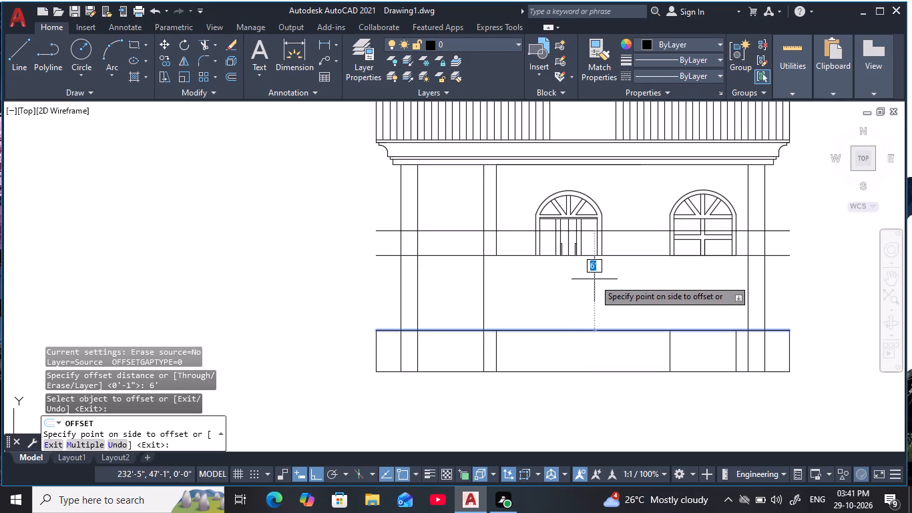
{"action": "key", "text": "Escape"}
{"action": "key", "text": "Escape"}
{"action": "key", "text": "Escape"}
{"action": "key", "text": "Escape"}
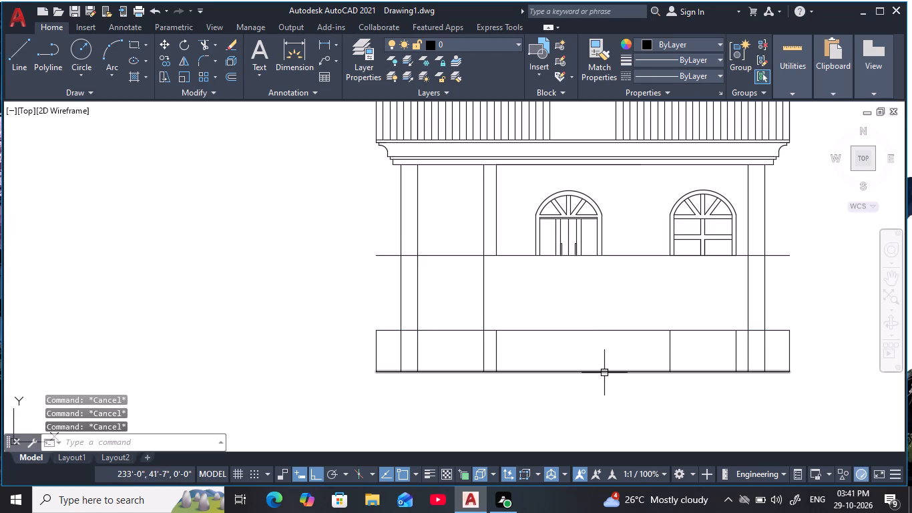
Offset the bottom line of the ground-floor base upward by 6' to make a new floor line.
{"action": "type", "text": "o 6"}
{"action": "type", "text": "'"}
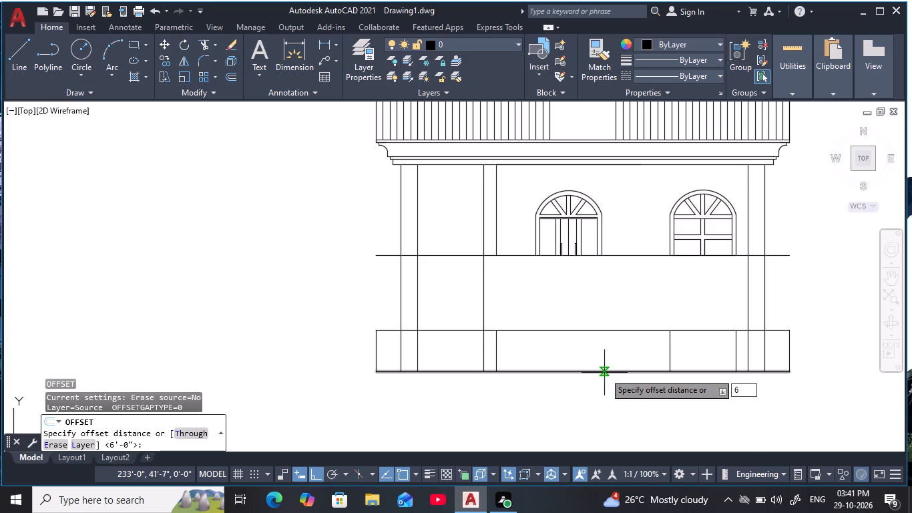
{"action": "key", "text": "space"}
{"action": "left_click", "coordinate": [604, 373]}
{"action": "left_click", "coordinate": [628, 253]}
{"action": "key", "text": "Escape"}
{"action": "key", "text": "Escape"}
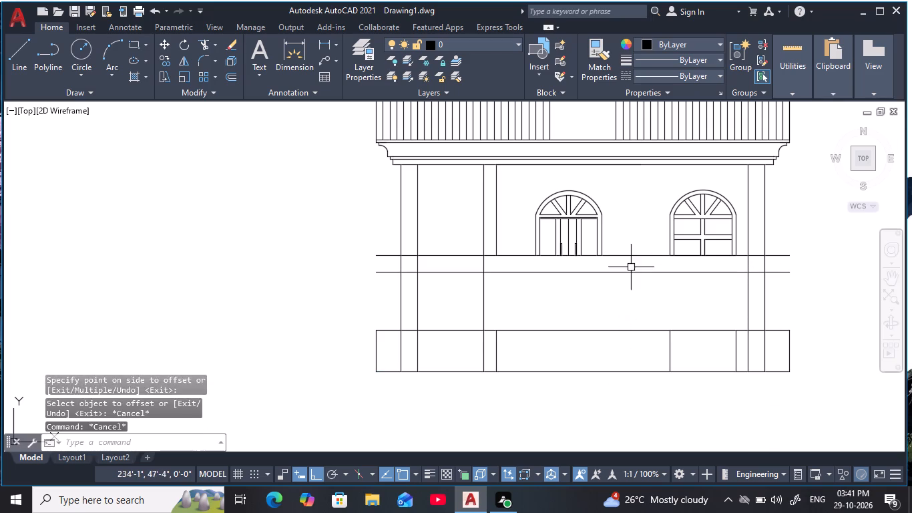
Erase the old horizontal base line running under the two ground-floor arched openings.
{"action": "left_click", "coordinate": [638, 259]}
{"action": "left_click", "coordinate": [629, 240]}
{"action": "type", "text": "e"}
{"action": "key", "text": "space"}
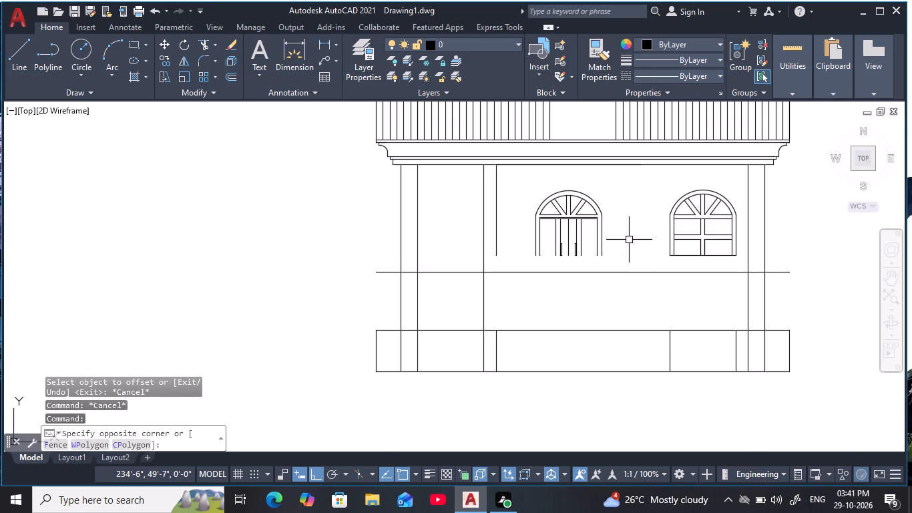
{"action": "key", "text": "Escape"}
{"action": "key", "text": "Escape"}
{"action": "key", "text": "Escape"}
{"action": "key", "text": "Escape"}
{"action": "key", "text": "Escape"}
{"action": "middle_click", "coordinate": [627, 249]}
{"action": "key", "text": "Escape"}
Extend the vertical frame and mullion lines of the left-hand arched door down to the new floor line.
{"action": "type", "text": "ex"}
{"action": "key", "text": "space"}
{"action": "left_click", "coordinate": [623, 246]}
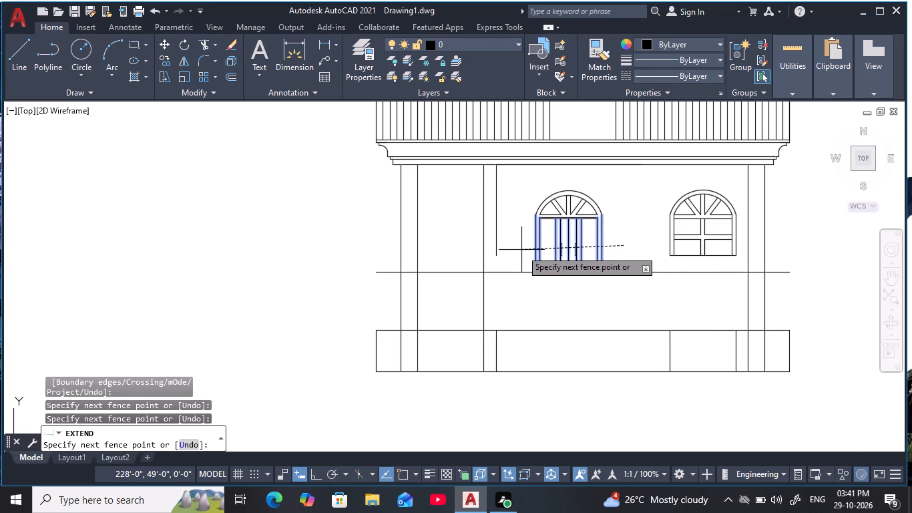
{"action": "left_click", "coordinate": [521, 250]}
{"action": "key", "text": "Escape"}
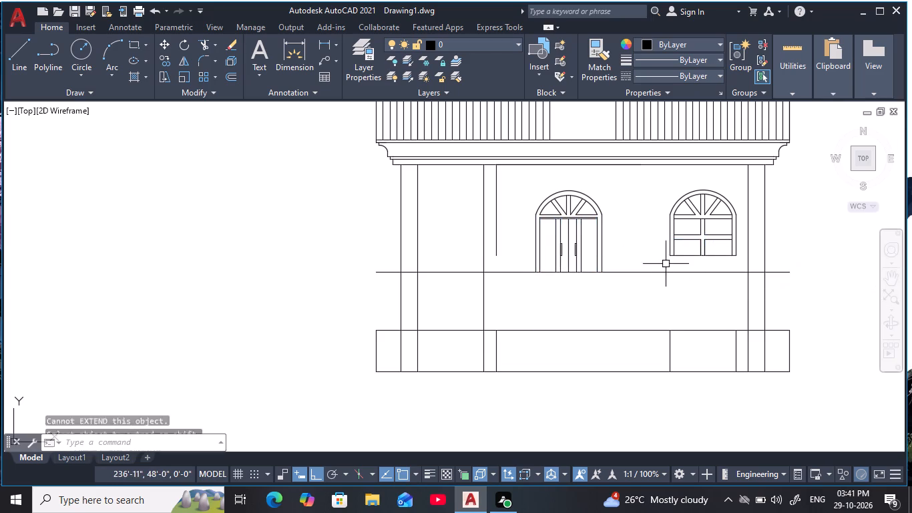
{"action": "key", "text": "Escape"}
{"action": "key", "text": "Escape"}
{"action": "key", "text": "Escape"}
{"action": "key", "text": "Escape"}
{"action": "key", "text": "Escape"}
{"action": "key", "text": "Escape"}
{"action": "key", "text": "Escape"}
{"action": "key", "text": "Escape"}
{"action": "key", "text": "Escape"}
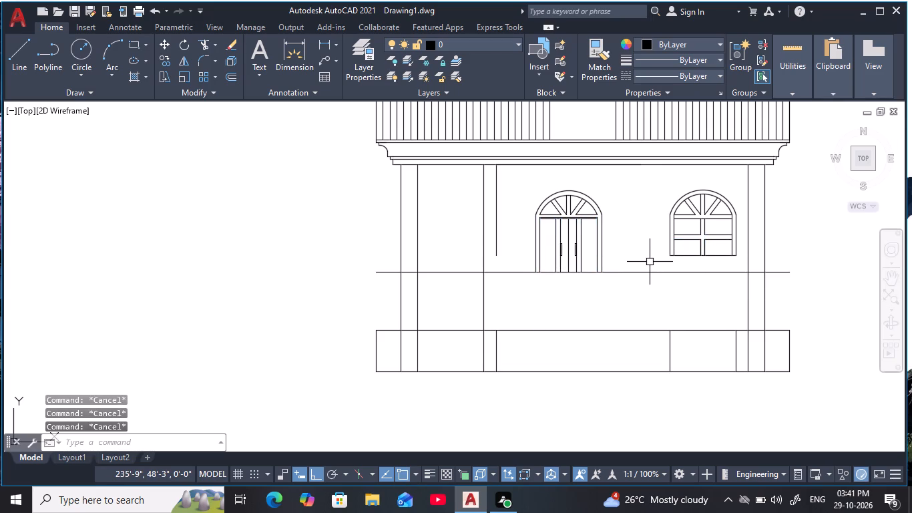
{"action": "key", "text": "Escape"}
{"action": "key", "text": "Escape"}
Extend the right edge line of the second pillar down through the floor line to the top of the plinth.
{"action": "middle_click_drag", "start_coordinate": [652, 221], "coordinate": [652, 228]}
{"action": "key", "text": "Escape"}
{"action": "scroll", "coordinate": [588, 266], "scroll_direction": "up", "scroll_amount": 1}
{"action": "middle_click_drag", "start_coordinate": [590, 265], "coordinate": [607, 250]}
{"action": "key", "text": "Escape"}
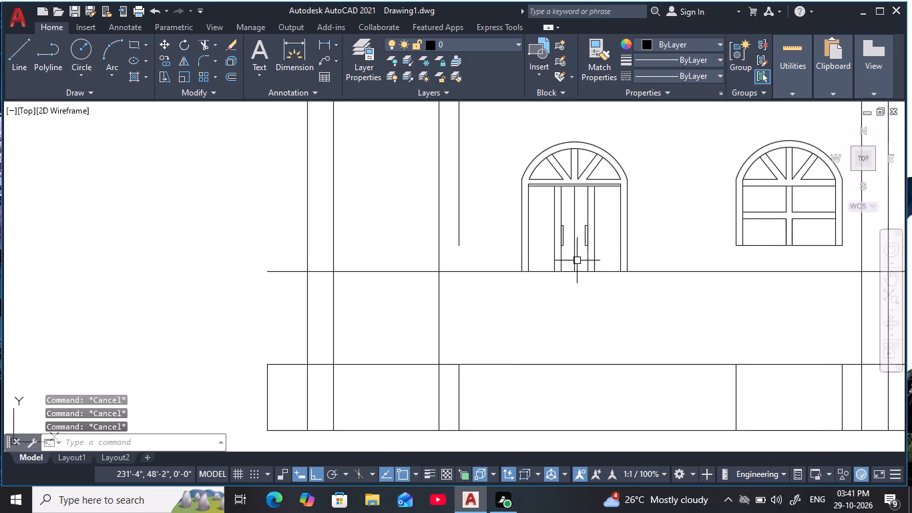
{"action": "key", "text": "Escape"}
{"action": "type", "text": "ex"}
{"action": "key", "text": "space"}
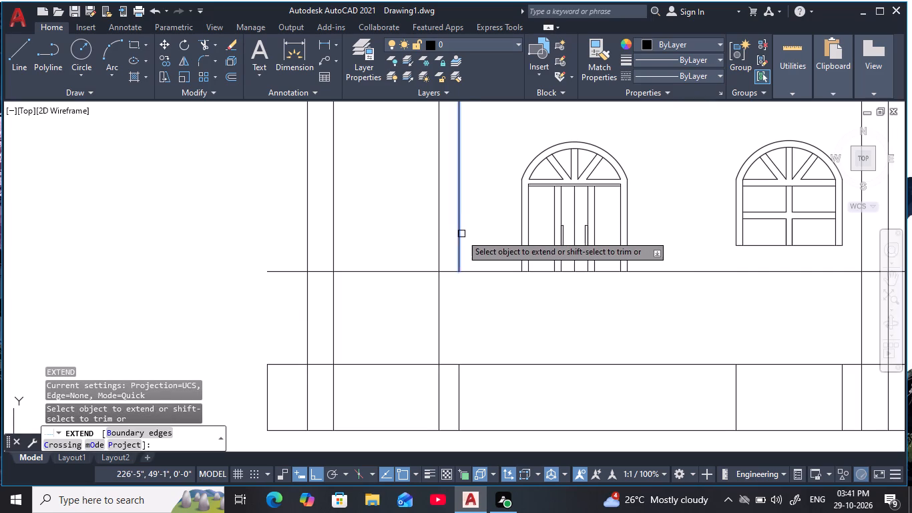
{"action": "left_click", "coordinate": [462, 236]}
{"action": "left_click", "coordinate": [455, 242]}
{"action": "left_click", "coordinate": [475, 263]}
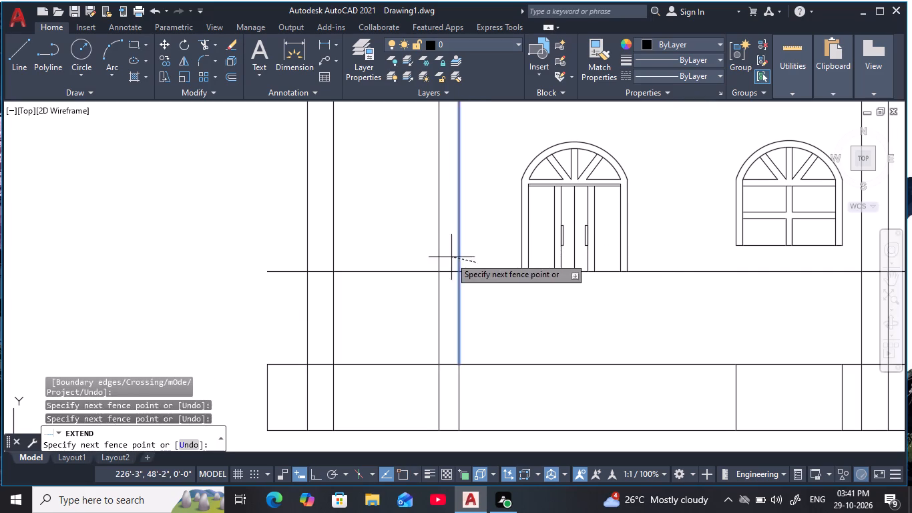
{"action": "left_click", "coordinate": [451, 257]}
{"action": "key", "text": "Escape"}
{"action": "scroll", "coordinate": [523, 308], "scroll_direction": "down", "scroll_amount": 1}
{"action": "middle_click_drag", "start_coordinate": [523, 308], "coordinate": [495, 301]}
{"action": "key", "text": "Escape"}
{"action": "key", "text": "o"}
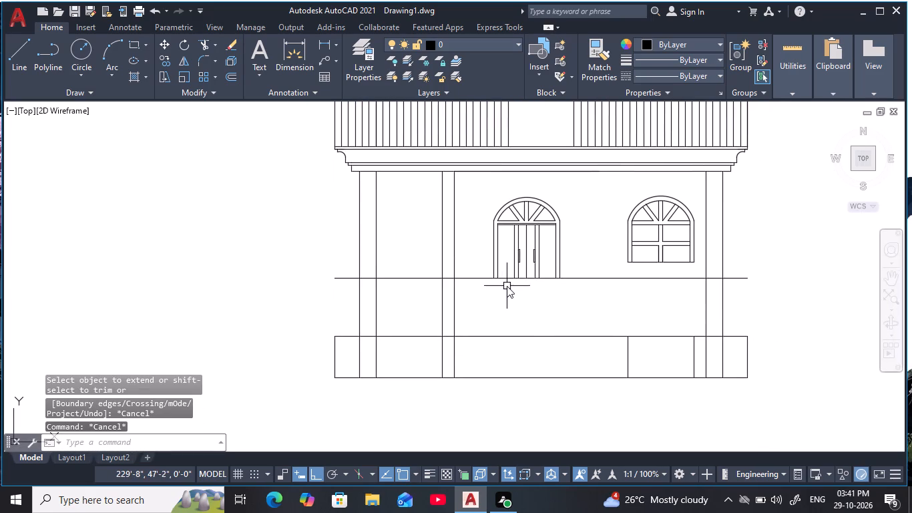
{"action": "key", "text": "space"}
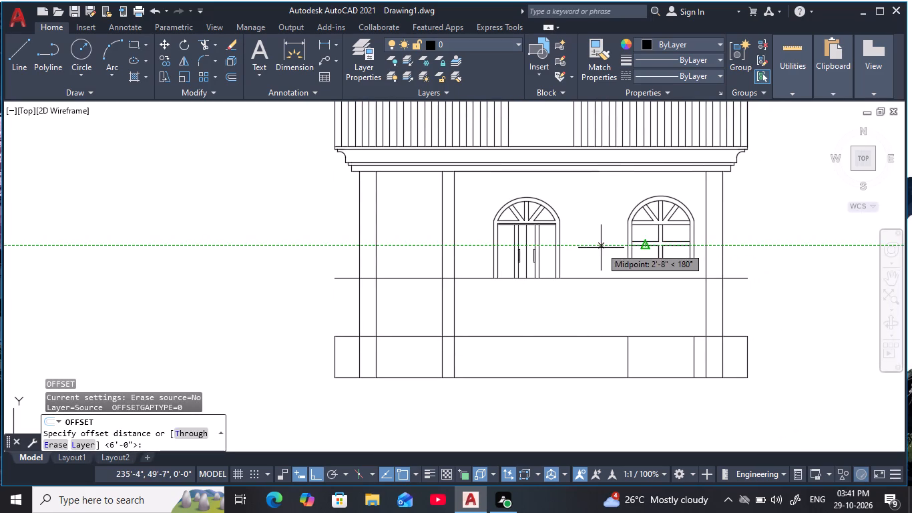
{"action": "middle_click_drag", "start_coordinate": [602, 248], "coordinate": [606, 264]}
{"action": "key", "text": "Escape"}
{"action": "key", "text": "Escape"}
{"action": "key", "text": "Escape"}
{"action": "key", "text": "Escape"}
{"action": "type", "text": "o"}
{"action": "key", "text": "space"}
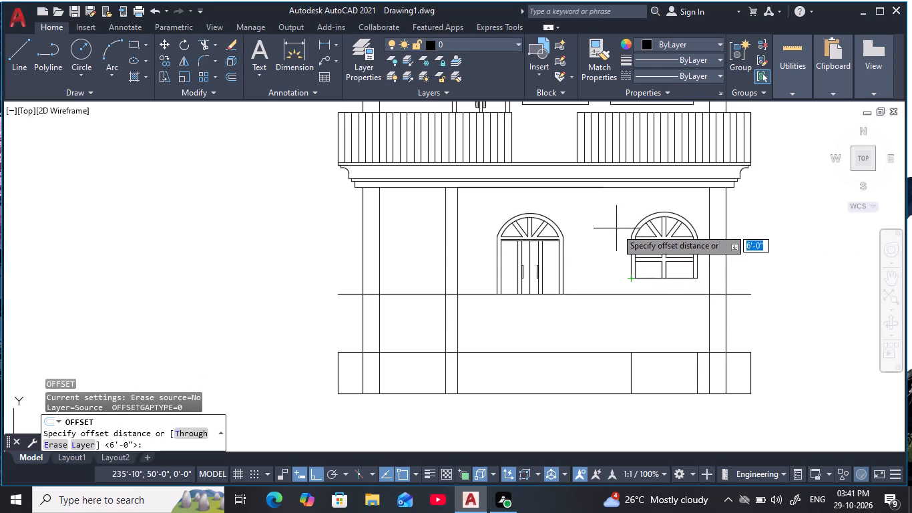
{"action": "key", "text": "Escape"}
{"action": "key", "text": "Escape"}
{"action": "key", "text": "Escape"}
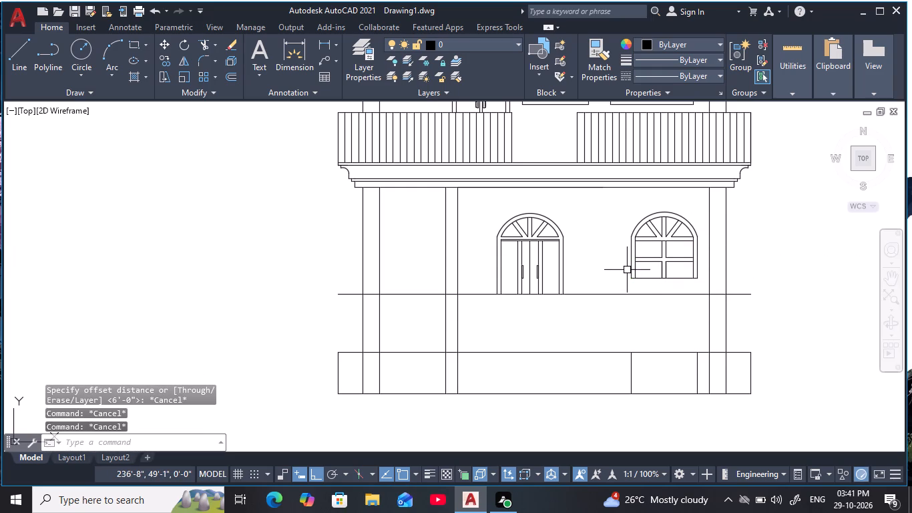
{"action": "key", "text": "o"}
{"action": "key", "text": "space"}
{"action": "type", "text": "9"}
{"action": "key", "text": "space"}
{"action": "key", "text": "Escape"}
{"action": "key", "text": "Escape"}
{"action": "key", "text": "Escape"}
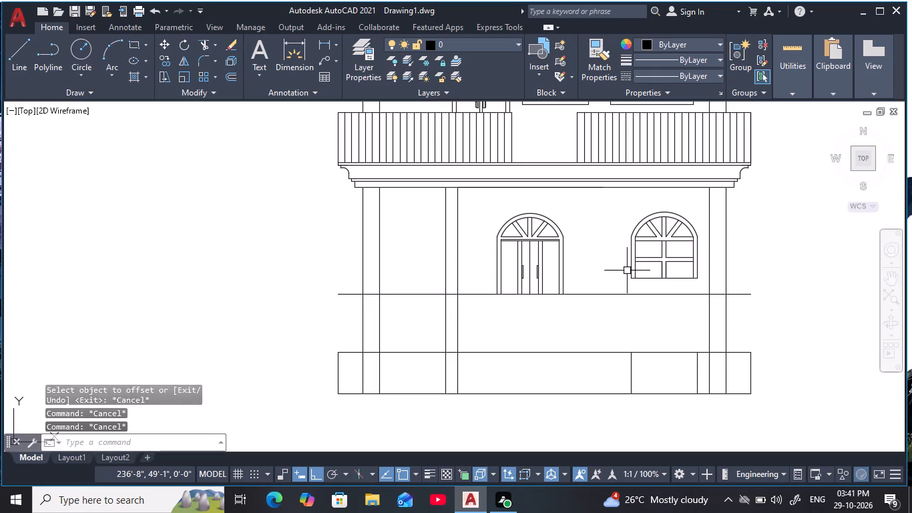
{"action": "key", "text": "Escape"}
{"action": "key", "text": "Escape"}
Offset the left outer frame line of the arched window 1' toward the door.
{"action": "type", "text": "o 1"}
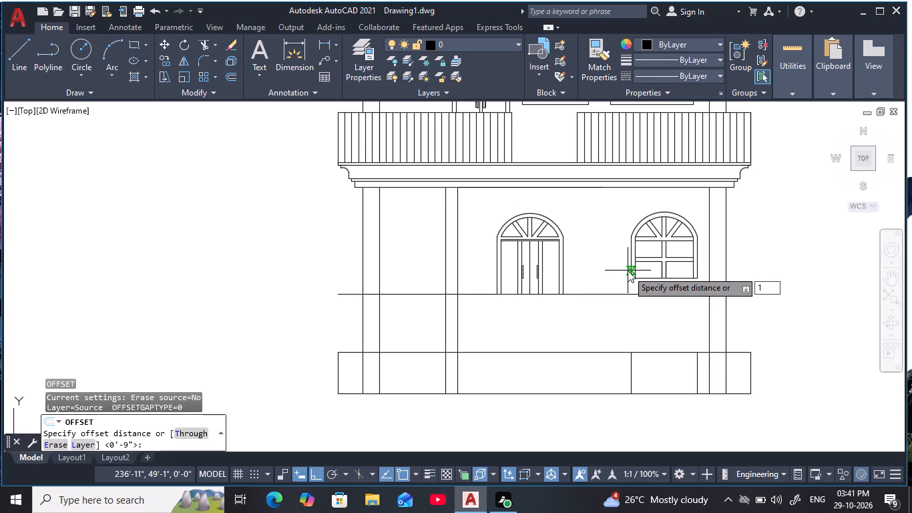
{"action": "type", "text": "'"}
{"action": "key", "text": "space"}
{"action": "left_click", "coordinate": [631, 271]}
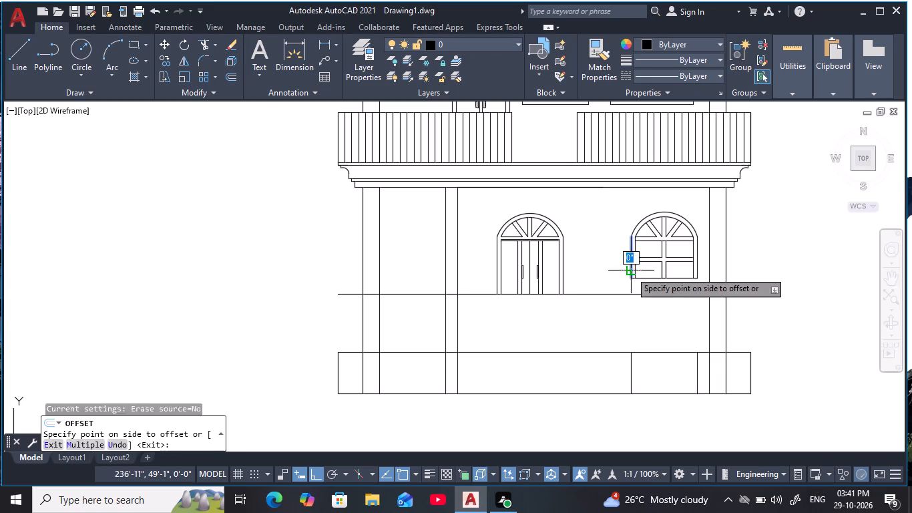
{"action": "left_click", "coordinate": [591, 275]}
{"action": "key", "text": "Escape"}
{"action": "key", "text": "Escape"}
{"action": "key", "text": "Escape"}
{"action": "key", "text": "Escape"}
{"action": "key", "text": "r"}
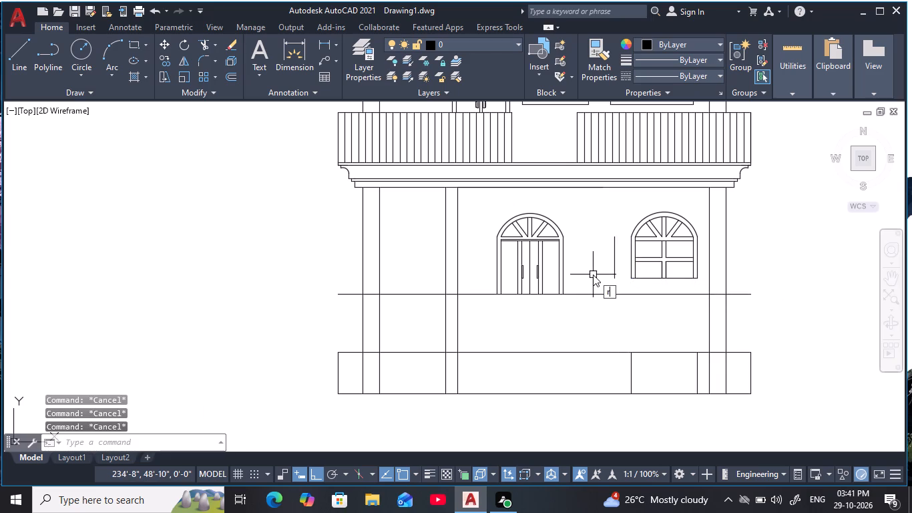
{"action": "key", "text": "Escape"}
{"action": "key", "text": "Escape"}
{"action": "key", "text": "Escape"}
Extend the offset line beside the arched window up to the cornice and down to the bottom of the plinth.
{"action": "type", "text": "ex"}
{"action": "key", "text": "space"}
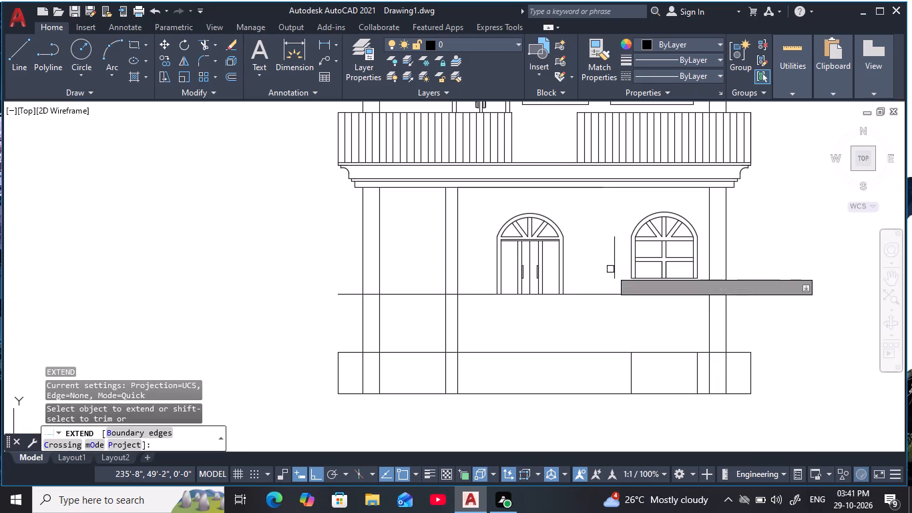
{"action": "left_click", "coordinate": [614, 266]}
{"action": "left_click", "coordinate": [615, 265]}
{"action": "left_click", "coordinate": [616, 273]}
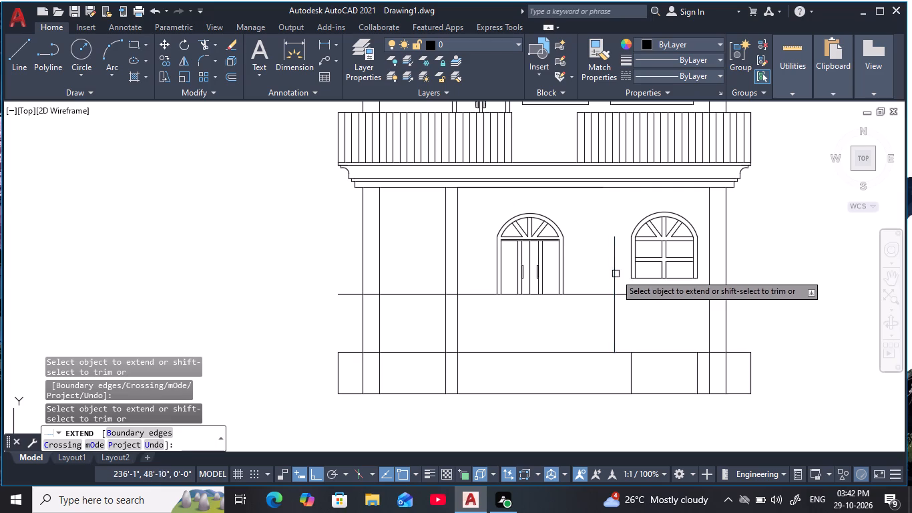
{"action": "left_click", "coordinate": [612, 259]}
{"action": "left_click", "coordinate": [612, 311]}
{"action": "key", "text": "Escape"}
{"action": "key", "text": "Escape"}
{"action": "key", "text": "Escape"}
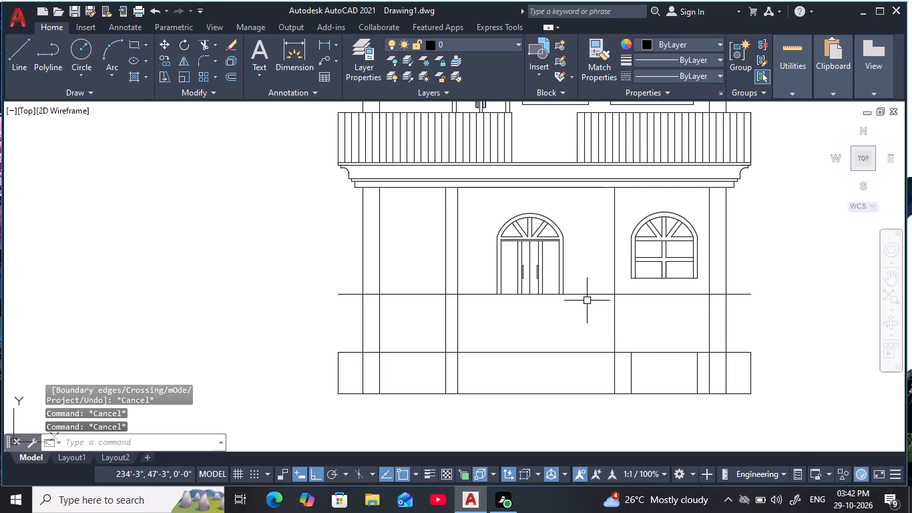
{"action": "key", "text": "Escape"}
Offset the second pillar's right edge and the line beside the window 3" inward, toward the door.
{"action": "middle_click", "coordinate": [589, 301]}
{"action": "key", "text": "Escape"}
{"action": "key", "text": "Escape"}
{"action": "type", "text": "o"}
{"action": "key", "text": "space"}
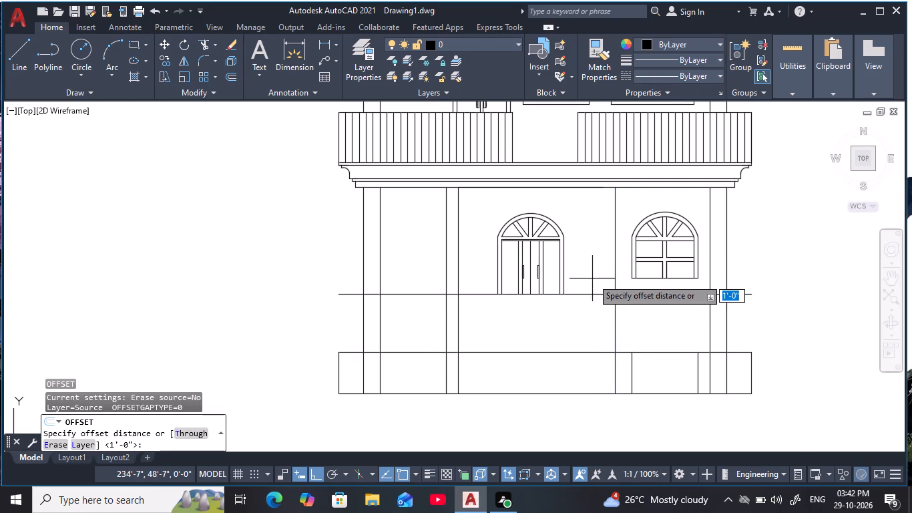
{"action": "type", "text": "3"}
{"action": "key", "text": "space"}
{"action": "left_click", "coordinate": [459, 325]}
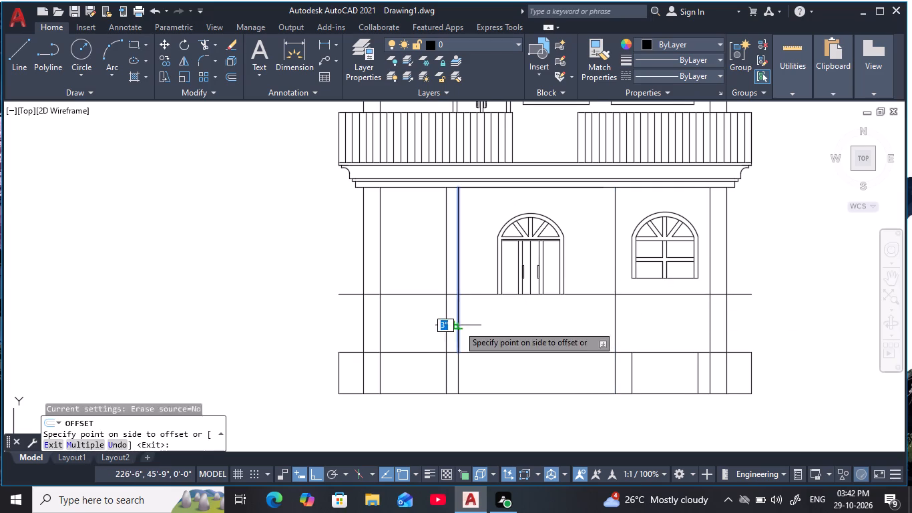
{"action": "left_click", "coordinate": [497, 327]}
{"action": "left_click", "coordinate": [614, 322]}
{"action": "left_click", "coordinate": [583, 331]}
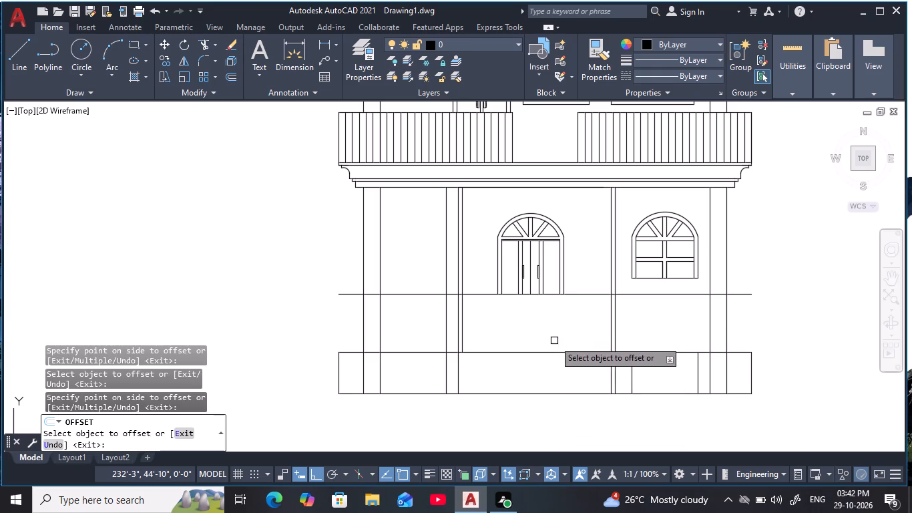
{"action": "key", "text": "Escape"}
{"action": "key", "text": "Escape"}
{"action": "key", "text": "Escape"}
{"action": "key", "text": "Escape"}
Offset the bottom line of the ground-floor base upward by 5'.
{"action": "type", "text": "o"}
{"action": "key", "text": "space"}
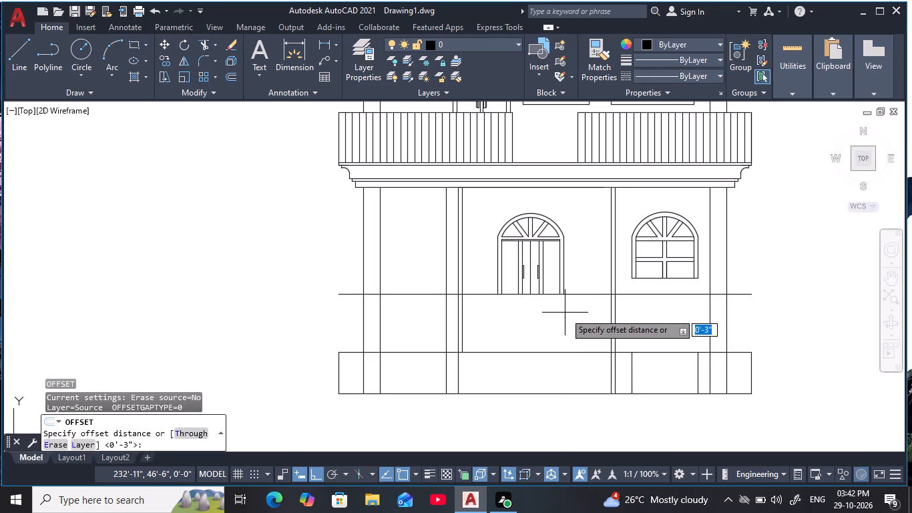
{"action": "type", "text": "5'"}
{"action": "key", "text": "space"}
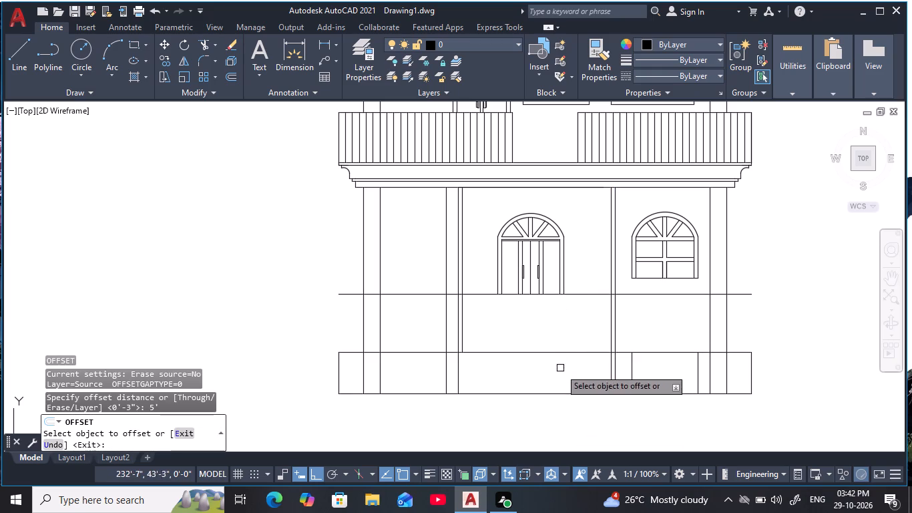
{"action": "left_click", "coordinate": [558, 395]}
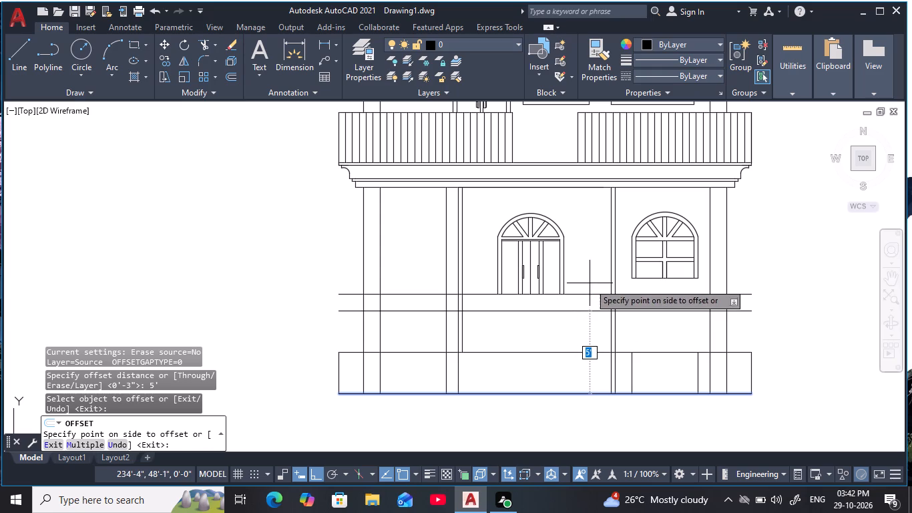
{"action": "left_click", "coordinate": [591, 281]}
{"action": "key", "text": "Escape"}
{"action": "key", "text": "Escape"}
{"action": "key", "text": "Escape"}
{"action": "key", "text": "Escape"}
{"action": "key", "text": "Escape"}
{"action": "key", "text": "Escape"}
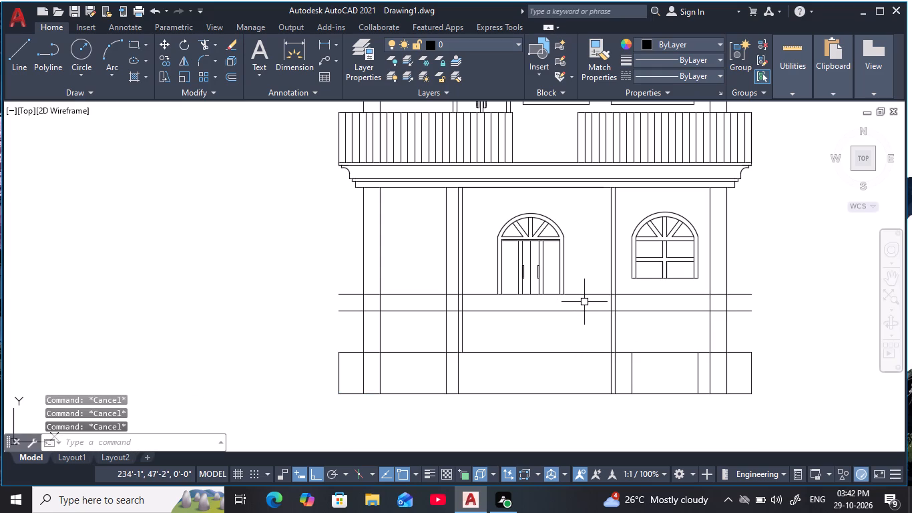
{"action": "key", "text": "t"}
{"action": "key", "text": "Escape"}
{"action": "key", "text": "Escape"}
Offset the upper horizontal guide line above the plinth 3" upward.
{"action": "type", "text": "o"}
{"action": "key", "text": "space"}
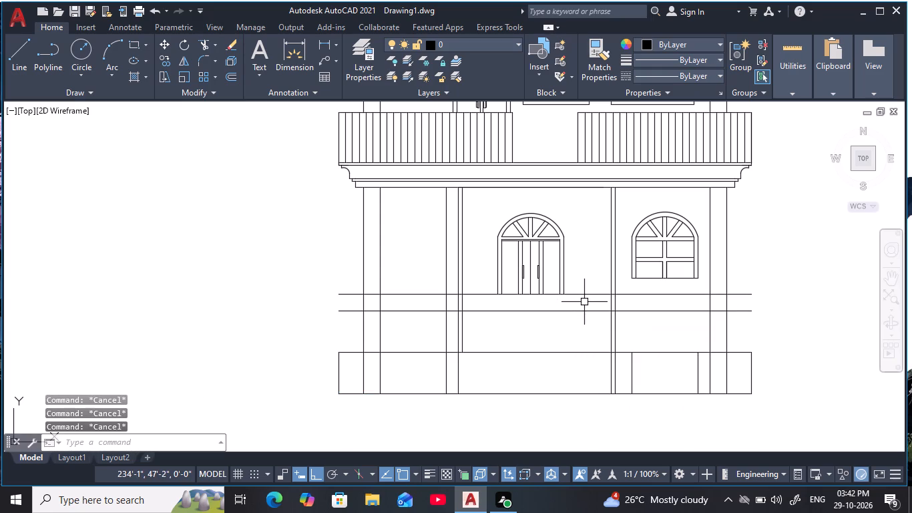
{"action": "type", "text": "3"}
{"action": "key", "text": "space"}
{"action": "left_click", "coordinate": [581, 312]}
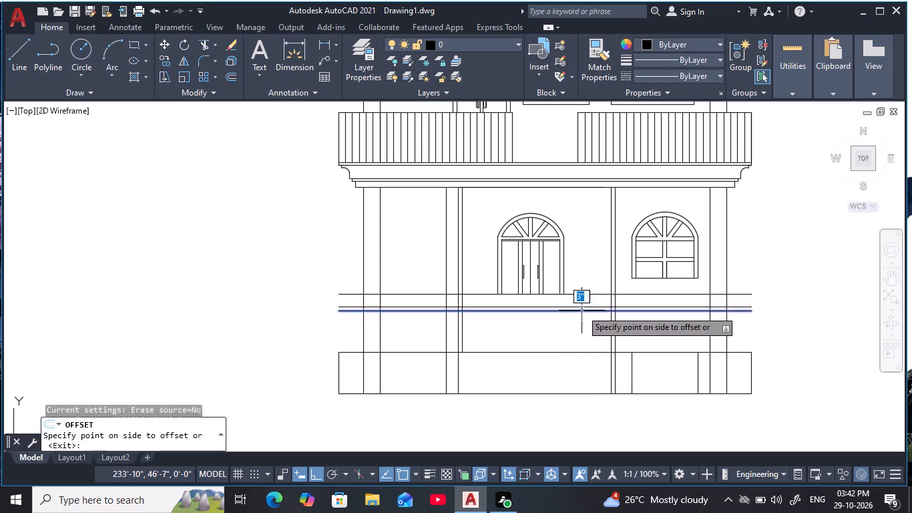
{"action": "left_click", "coordinate": [585, 299]}
{"action": "key", "text": "Escape"}
{"action": "key", "text": "Escape"}
{"action": "key", "text": "Escape"}
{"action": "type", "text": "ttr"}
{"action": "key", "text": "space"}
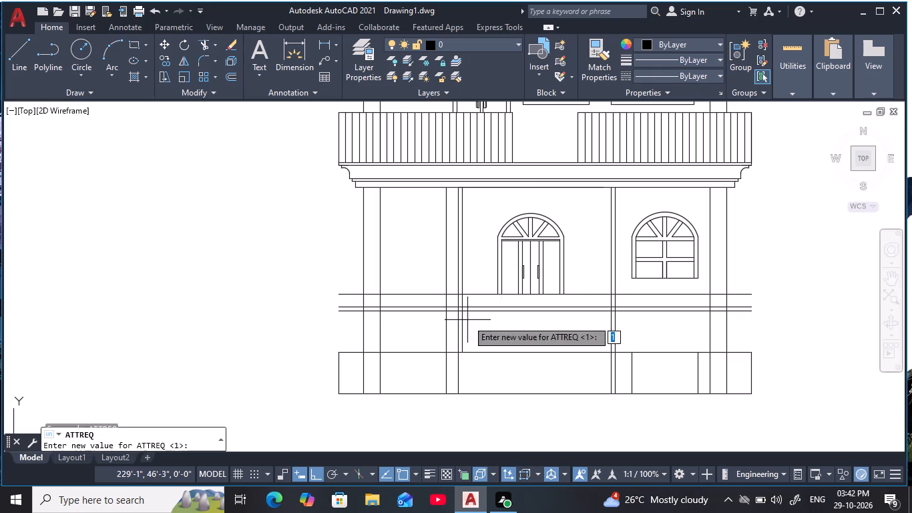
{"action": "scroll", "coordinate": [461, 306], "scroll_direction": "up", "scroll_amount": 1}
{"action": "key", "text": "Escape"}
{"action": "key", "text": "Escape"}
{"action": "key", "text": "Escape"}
Trim the two verticals left of the door above the upper guide line, and the ground-floor line between them and the door.
{"action": "type", "text": "tr"}
{"action": "key", "text": "space"}
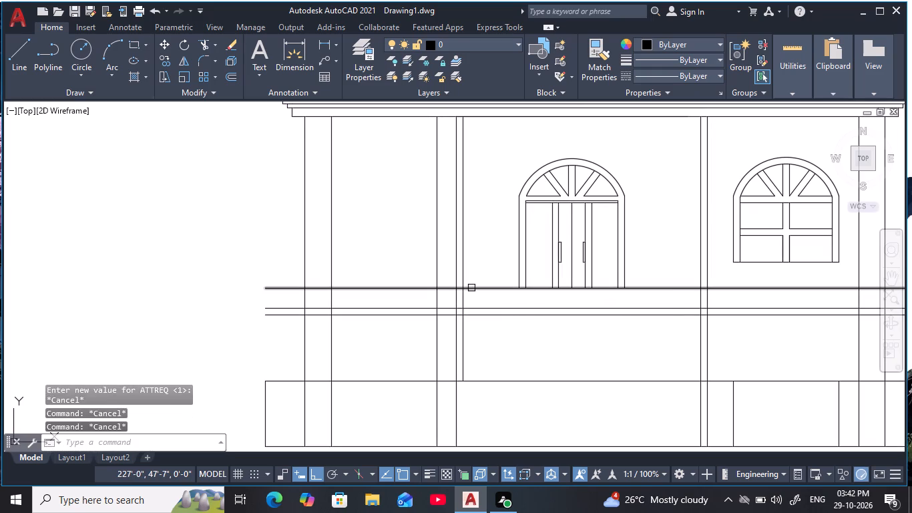
{"action": "left_click", "coordinate": [473, 302]}
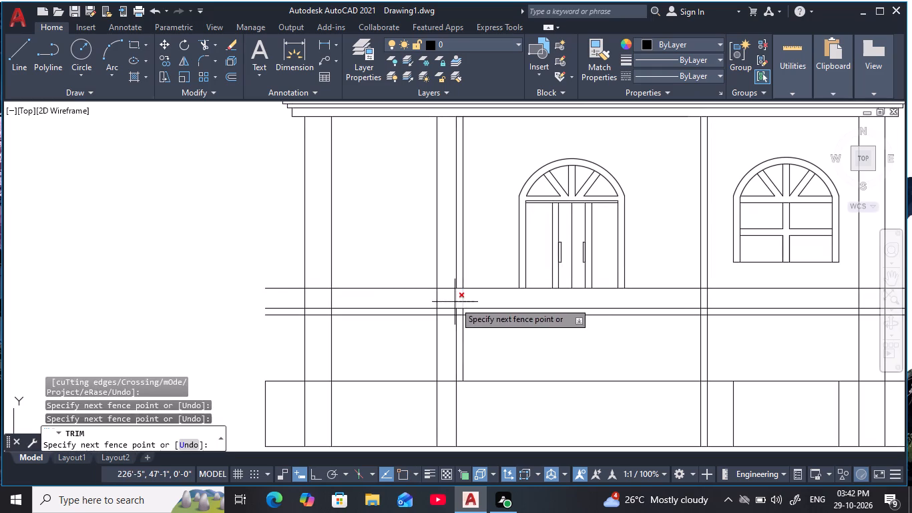
{"action": "left_click", "coordinate": [452, 302]}
{"action": "left_click", "coordinate": [477, 289]}
{"action": "left_click", "coordinate": [477, 276]}
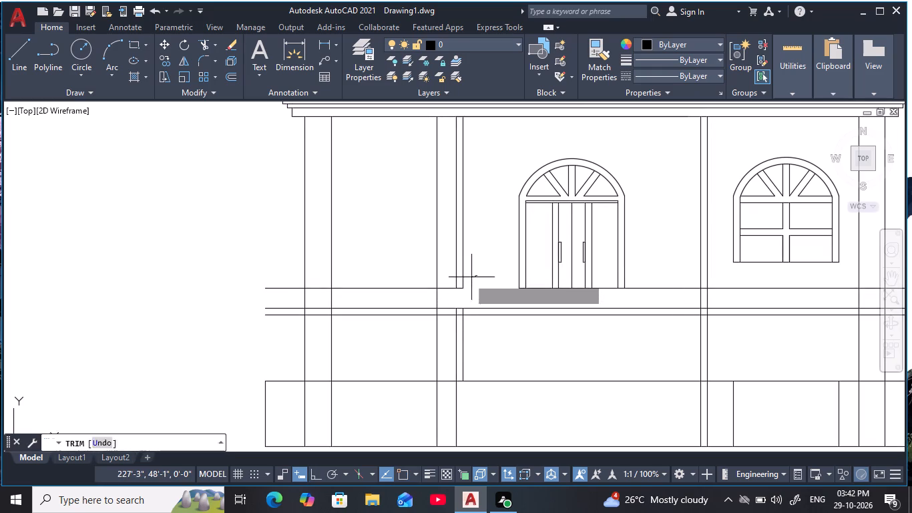
{"action": "left_click", "coordinate": [451, 273]}
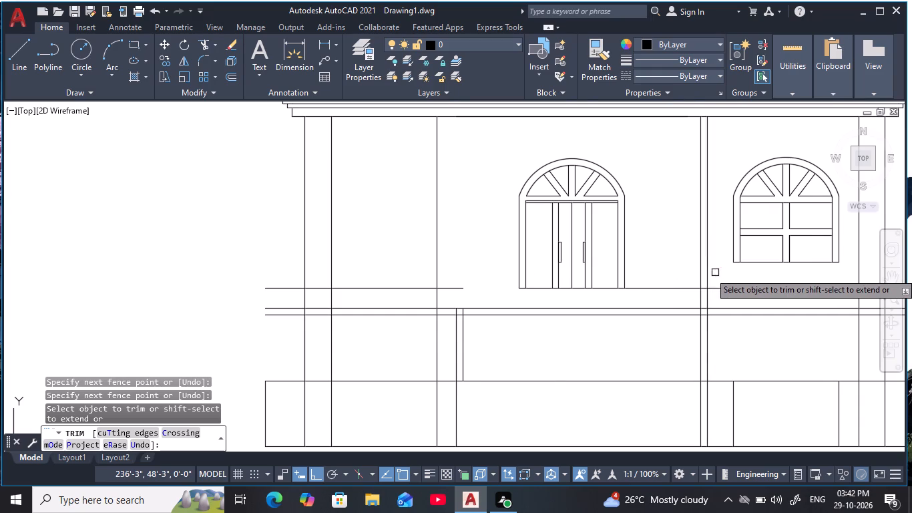
Trim the inner vertical beside the arched window above the ground-floor line, and the floor line between it and the door.
{"action": "scroll", "coordinate": [716, 274], "scroll_direction": "down", "scroll_amount": 1}
{"action": "scroll", "coordinate": [716, 276], "scroll_direction": "up", "scroll_amount": 1}
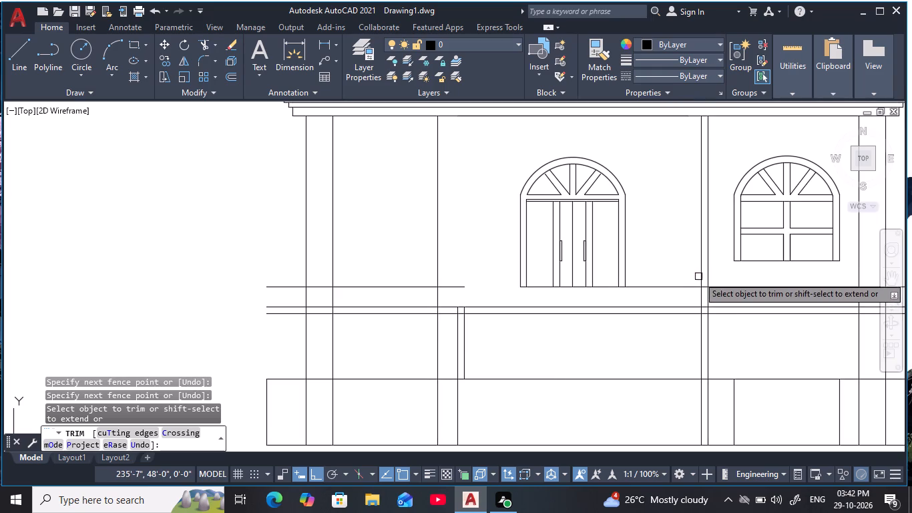
{"action": "left_click", "coordinate": [702, 277]}
{"action": "left_click", "coordinate": [688, 288]}
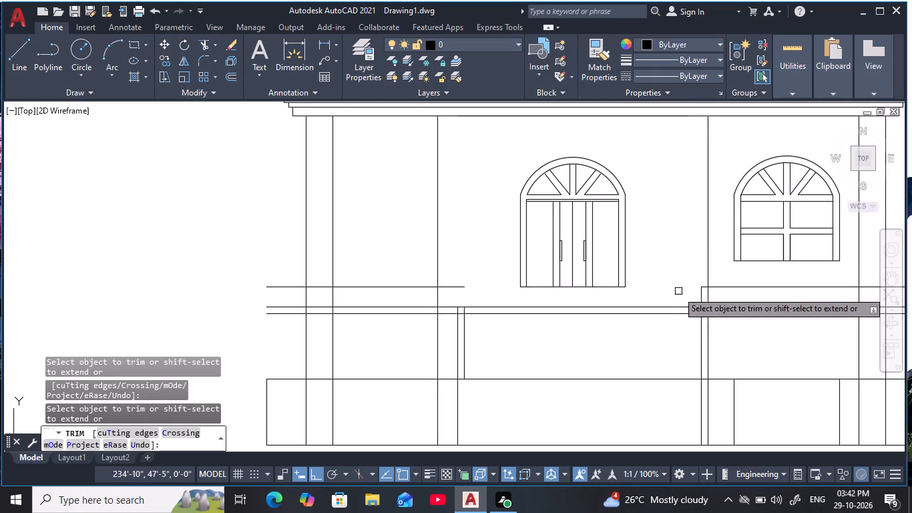
{"action": "middle_click_drag", "start_coordinate": [670, 297], "coordinate": [670, 269]}
{"action": "scroll", "coordinate": [670, 269], "scroll_direction": "up", "scroll_amount": 1}
{"action": "scroll", "coordinate": [543, 341], "scroll_direction": "down", "scroll_amount": 1}
{"action": "middle_click_drag", "start_coordinate": [542, 341], "coordinate": [582, 298]}
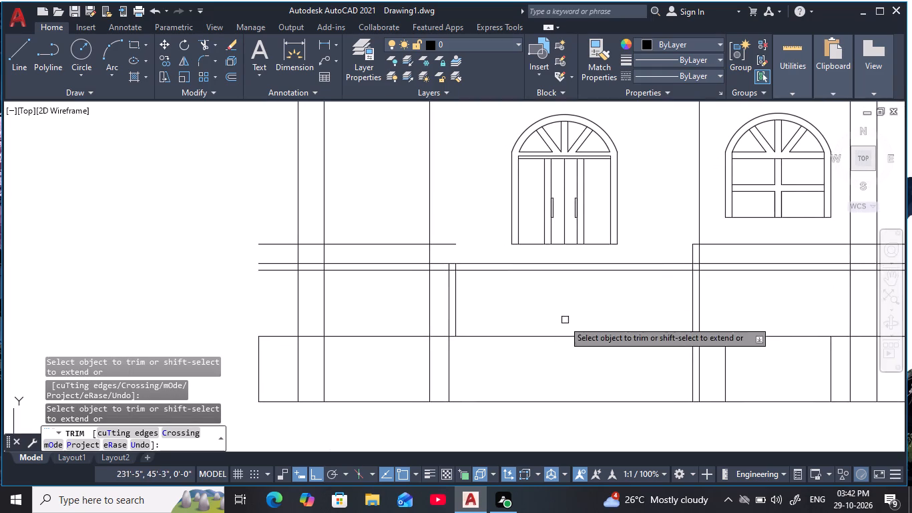
{"action": "key", "text": "Escape"}
{"action": "key", "text": "Escape"}
{"action": "key", "text": "Escape"}
{"action": "key", "text": "Escape"}
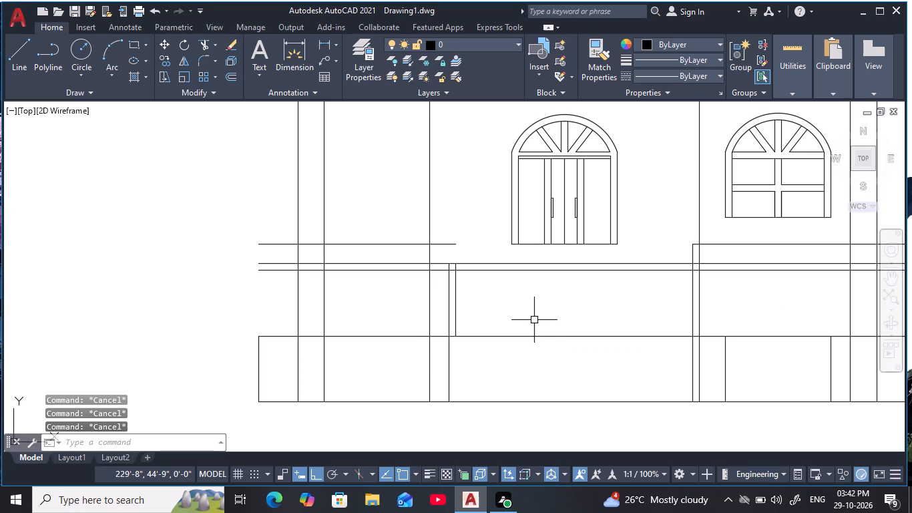
Trim the plinth's top line between the two inner verticals below the door.
{"action": "type", "text": "tr"}
{"action": "key", "text": "space"}
{"action": "left_click", "coordinate": [486, 339]}
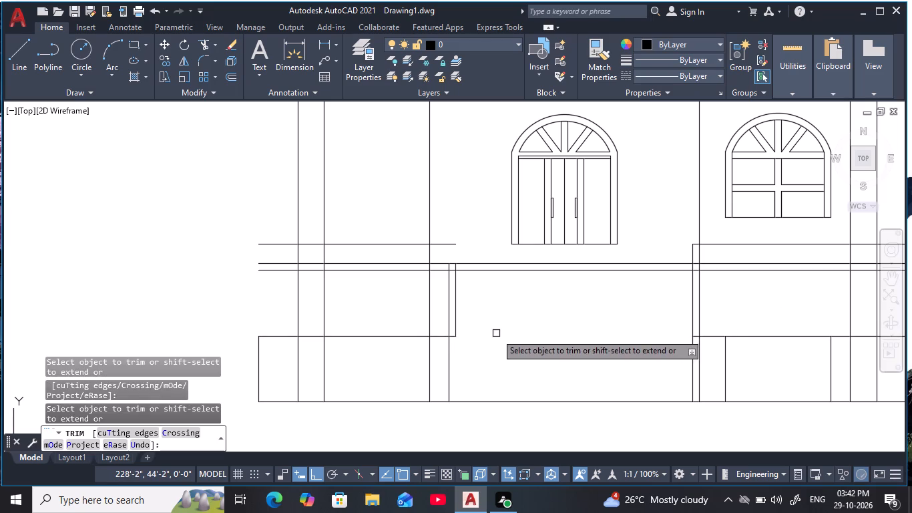
{"action": "key", "text": "Escape"}
{"action": "key", "text": "Escape"}
{"action": "key", "text": "Escape"}
Extend the left inner vertical below the door down to the bottom line of the plinth.
{"action": "type", "text": "ex"}
{"action": "key", "text": "space"}
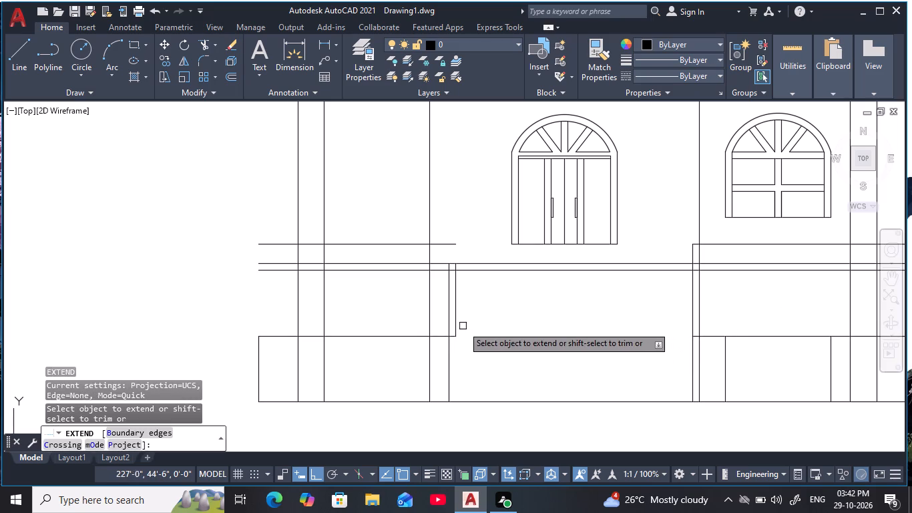
{"action": "left_click", "coordinate": [455, 326]}
{"action": "key", "text": "Escape"}
{"action": "key", "text": "Escape"}
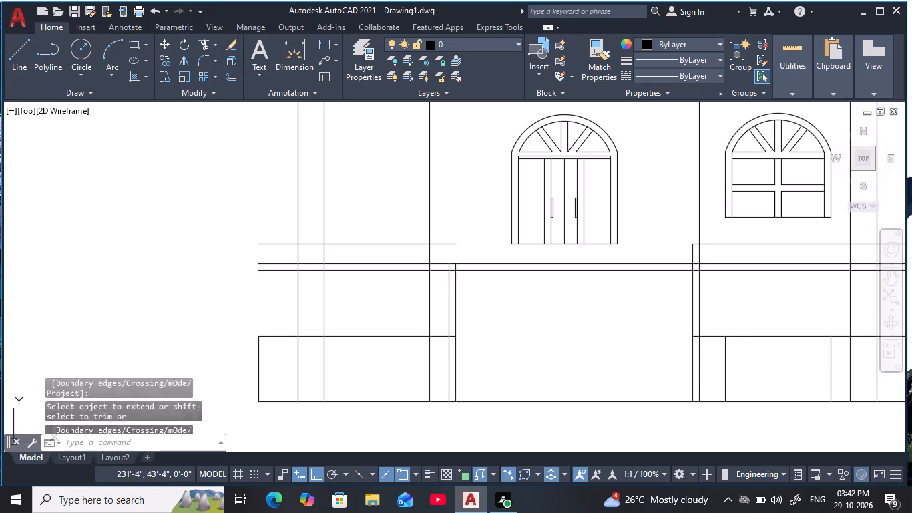
{"action": "key", "text": "Escape"}
{"action": "key", "text": "Escape"}
Trim the plinth top line inside the opening's left frame strip and clean up the overlapping lines at its top corner.
{"action": "type", "text": "tr"}
{"action": "key", "text": "space"}
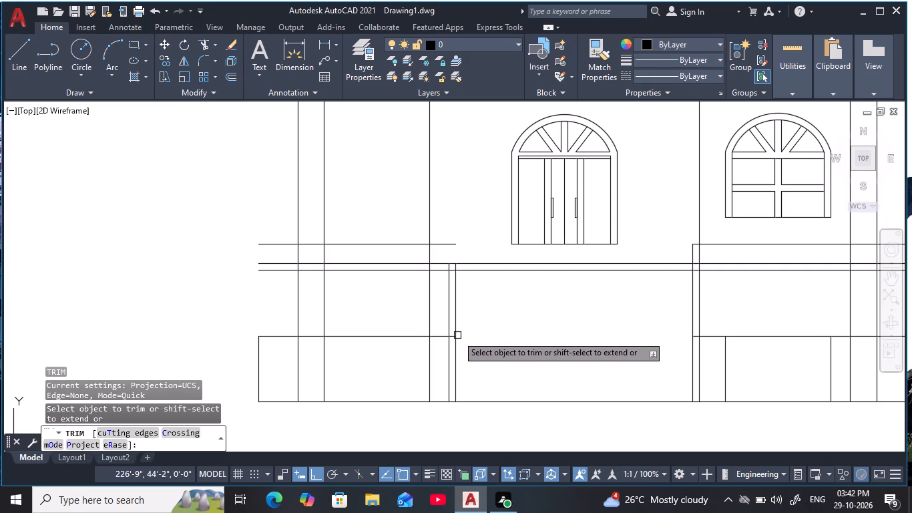
{"action": "scroll", "coordinate": [453, 337], "scroll_direction": "up", "scroll_amount": 2}
{"action": "left_click", "coordinate": [452, 339]}
{"action": "left_click", "coordinate": [451, 170]}
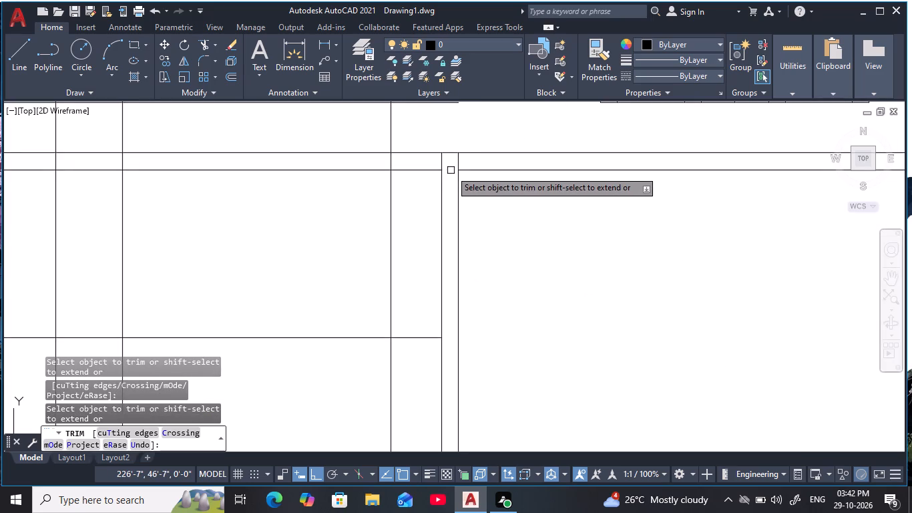
{"action": "left_click", "coordinate": [463, 162]}
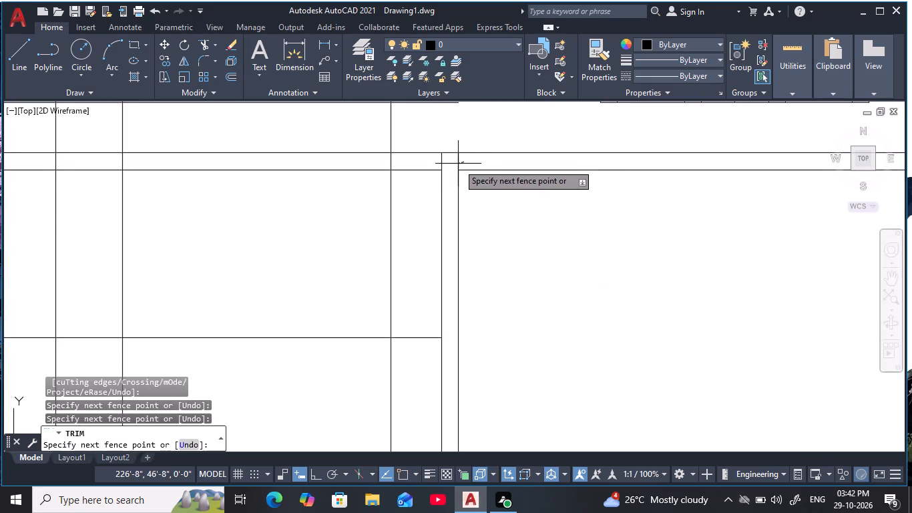
{"action": "left_click", "coordinate": [456, 164]}
Trim the overlapping lines at the opening's right top corner and the plinth top line inside the right frame strip.
{"action": "scroll", "coordinate": [612, 225], "scroll_direction": "down", "scroll_amount": 2}
{"action": "middle_click_drag", "start_coordinate": [618, 241], "coordinate": [438, 269]}
{"action": "scroll", "coordinate": [639, 235], "scroll_direction": "up", "scroll_amount": 3}
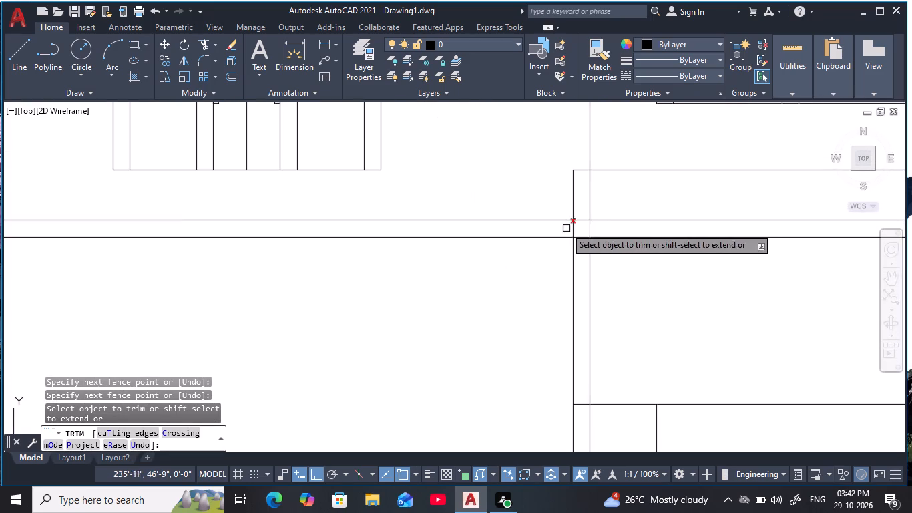
{"action": "left_click", "coordinate": [566, 227]}
{"action": "left_click", "coordinate": [578, 242]}
{"action": "middle_click_drag", "start_coordinate": [571, 309], "coordinate": [588, 234]}
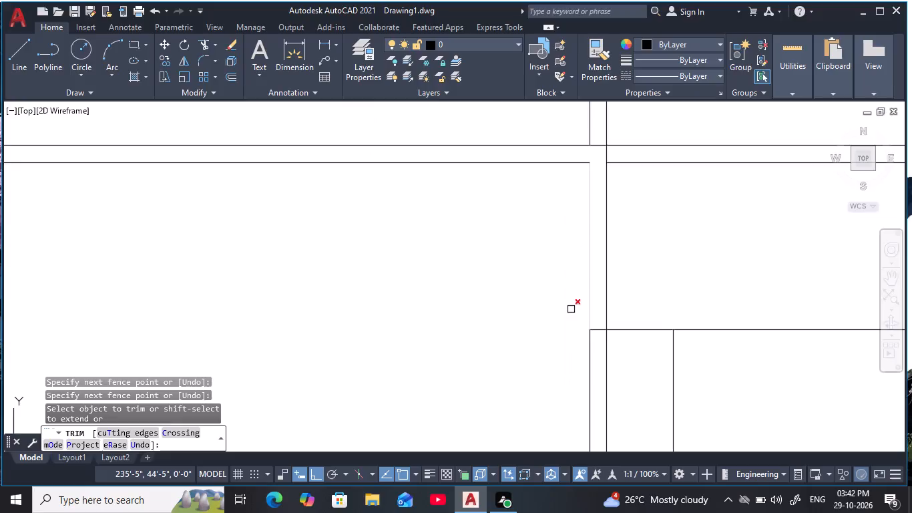
{"action": "scroll", "coordinate": [633, 267], "scroll_direction": "down", "scroll_amount": 1}
{"action": "left_click", "coordinate": [610, 307]}
{"action": "scroll", "coordinate": [517, 314], "scroll_direction": "down", "scroll_amount": 1}
{"action": "middle_click_drag", "start_coordinate": [514, 313], "coordinate": [553, 307]}
{"action": "key", "text": "Escape"}
{"action": "key", "text": "Escape"}
{"action": "key", "text": "Escape"}
{"action": "key", "text": "Escape"}
Draw a vertical centre line from the midpoint of the opening's inner top edge down to the base line.
{"action": "type", "text": "l"}
{"action": "key", "text": "space"}
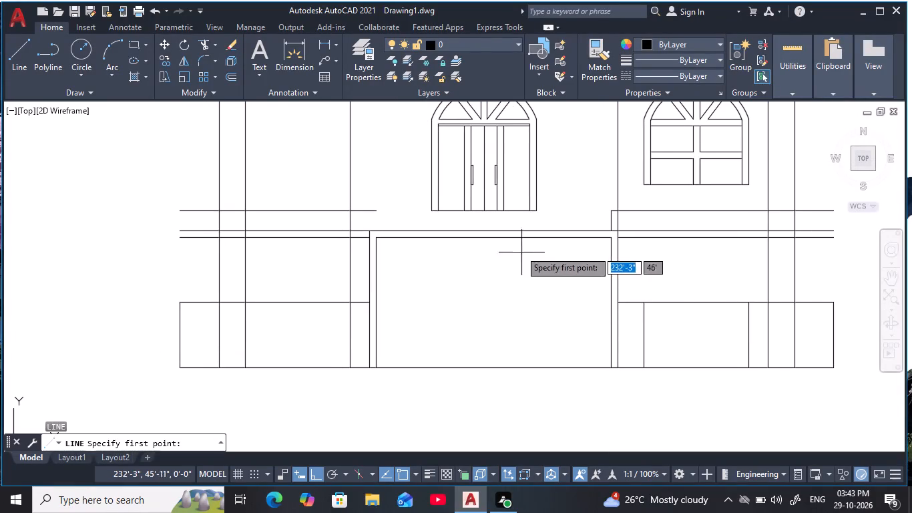
{"action": "left_click", "coordinate": [497, 237]}
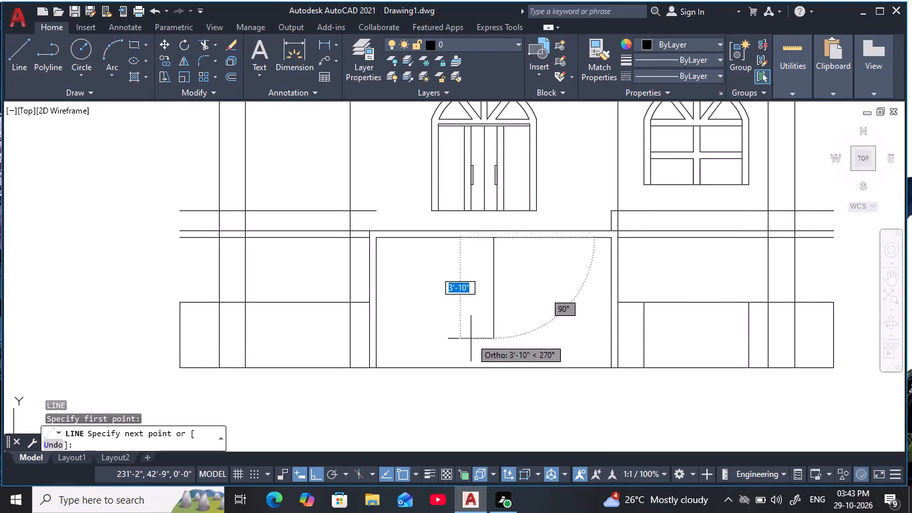
{"action": "left_click", "coordinate": [490, 369]}
{"action": "key", "text": "Escape"}
{"action": "key", "text": "Escape"}
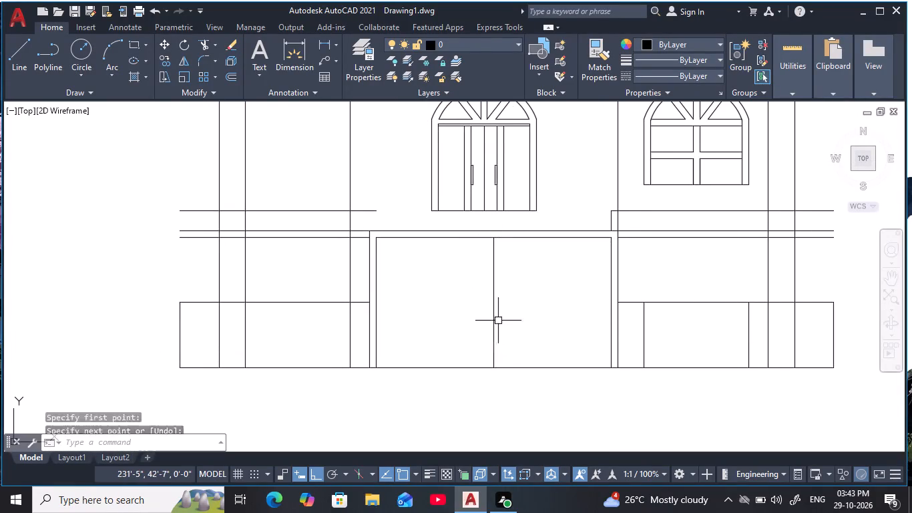
{"action": "key", "text": "Escape"}
Offset the opening's vertical centre line 1.5" to both sides.
{"action": "middle_click", "coordinate": [493, 294]}
{"action": "key", "text": "Escape"}
{"action": "type", "text": "o 1."}
{"action": "type", "text": "5"}
{"action": "key", "text": "space"}
{"action": "left_click", "coordinate": [493, 292]}
{"action": "left_click", "coordinate": [448, 310]}
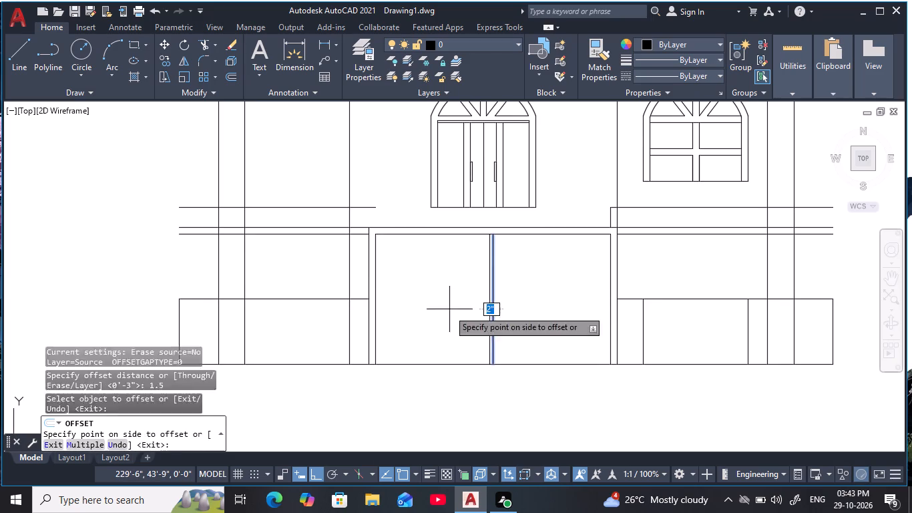
{"action": "left_click", "coordinate": [496, 305]}
{"action": "left_click", "coordinate": [546, 301]}
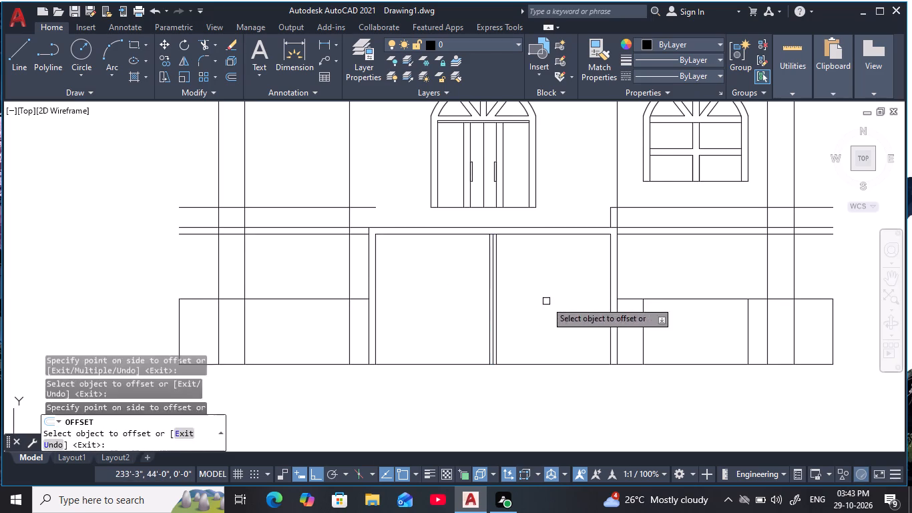
{"action": "key", "text": "Escape"}
{"action": "key", "text": "Escape"}
{"action": "key", "text": "Escape"}
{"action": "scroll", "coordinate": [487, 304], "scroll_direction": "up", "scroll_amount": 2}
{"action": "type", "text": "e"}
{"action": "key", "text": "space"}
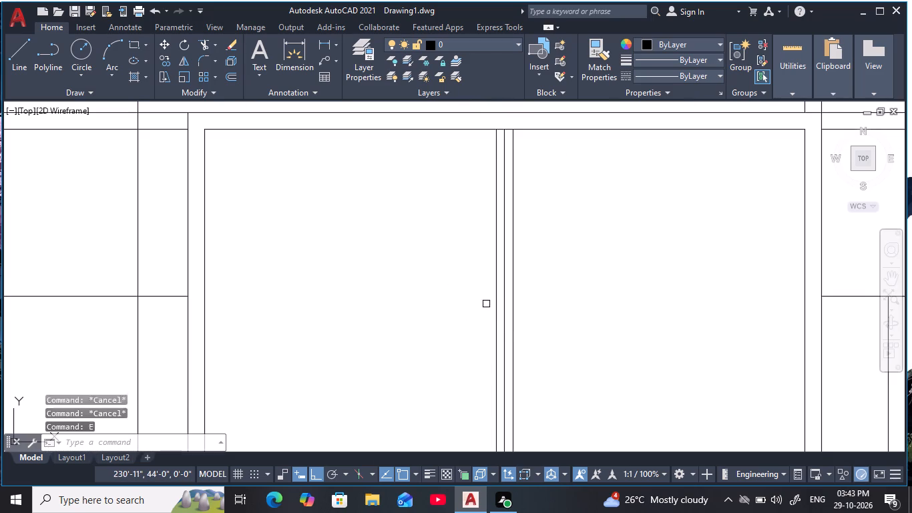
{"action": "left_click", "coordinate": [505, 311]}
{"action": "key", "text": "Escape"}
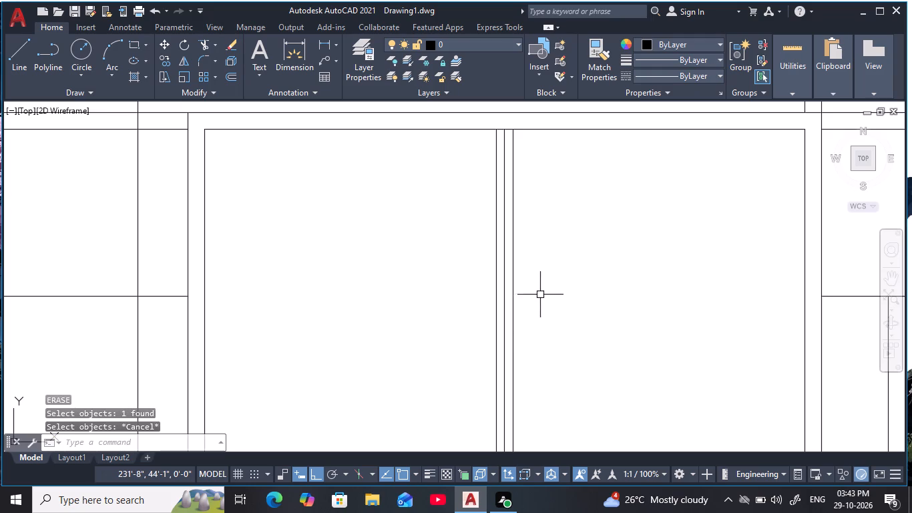
Erase the original centre line between the two offset lines of the opening.
{"action": "left_click", "coordinate": [506, 293]}
{"action": "type", "text": "e"}
{"action": "key", "text": "space"}
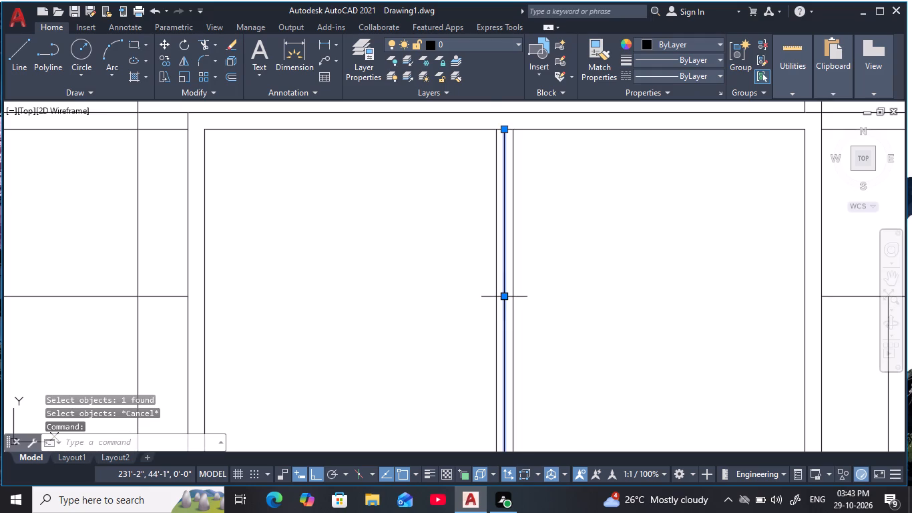
{"action": "key", "text": "Escape"}
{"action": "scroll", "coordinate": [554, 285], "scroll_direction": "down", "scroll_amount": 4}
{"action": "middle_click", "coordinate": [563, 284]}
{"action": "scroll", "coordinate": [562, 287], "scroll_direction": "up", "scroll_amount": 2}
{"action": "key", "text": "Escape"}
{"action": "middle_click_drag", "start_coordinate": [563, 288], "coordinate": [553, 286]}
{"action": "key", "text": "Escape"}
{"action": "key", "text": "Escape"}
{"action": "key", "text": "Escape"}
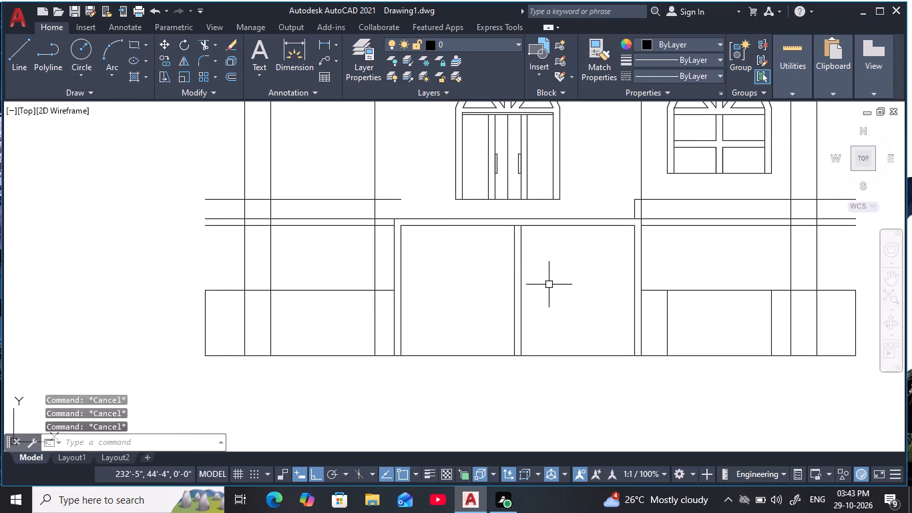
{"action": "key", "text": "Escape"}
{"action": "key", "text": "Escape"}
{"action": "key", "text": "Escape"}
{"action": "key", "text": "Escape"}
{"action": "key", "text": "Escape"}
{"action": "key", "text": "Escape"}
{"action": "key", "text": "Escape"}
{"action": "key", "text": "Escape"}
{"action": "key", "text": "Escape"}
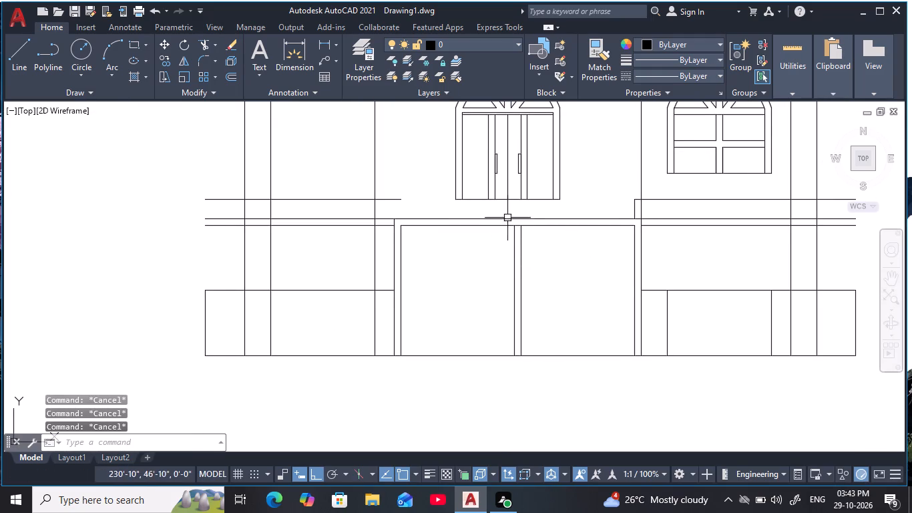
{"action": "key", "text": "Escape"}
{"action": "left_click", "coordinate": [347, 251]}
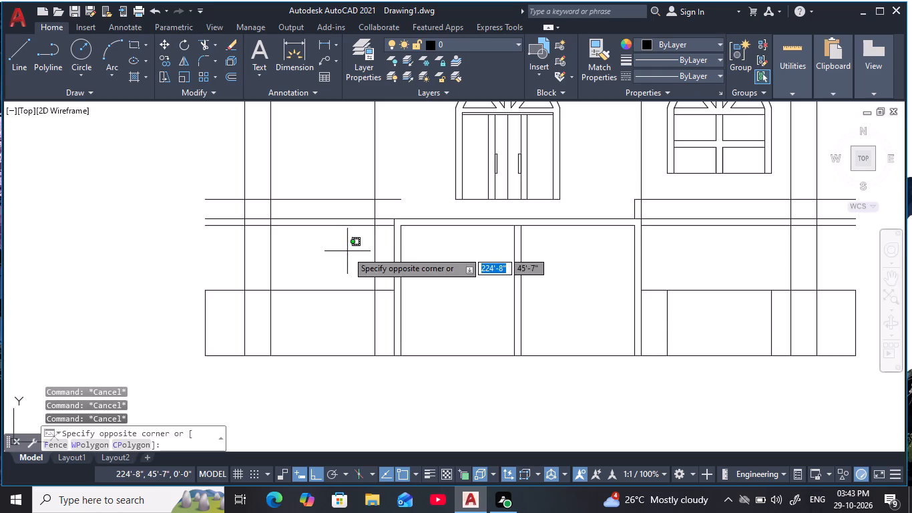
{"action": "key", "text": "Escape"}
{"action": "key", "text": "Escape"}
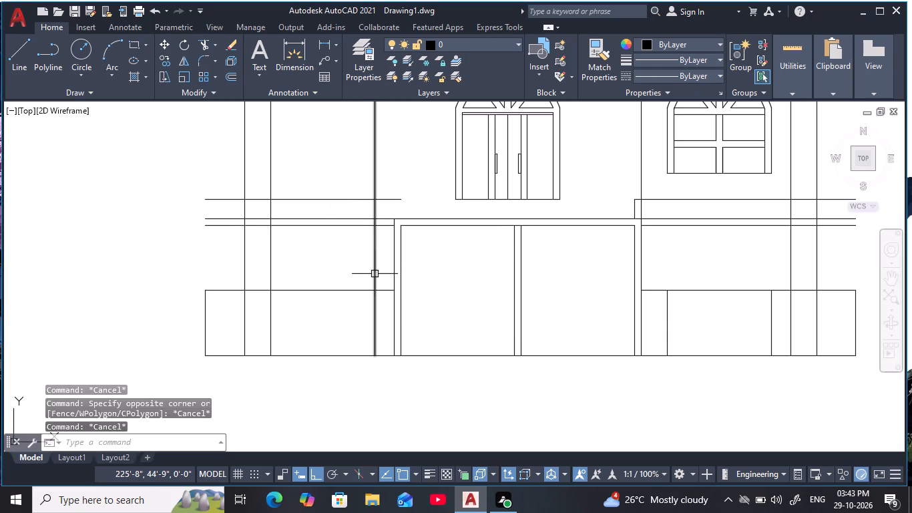
Trim the two horizontal guide lines between the left pillar and the left frame of the opening.
{"action": "type", "text": "tr"}
{"action": "key", "text": "space"}
{"action": "left_click_drag", "start_coordinate": [361, 250], "coordinate": [327, 212]}
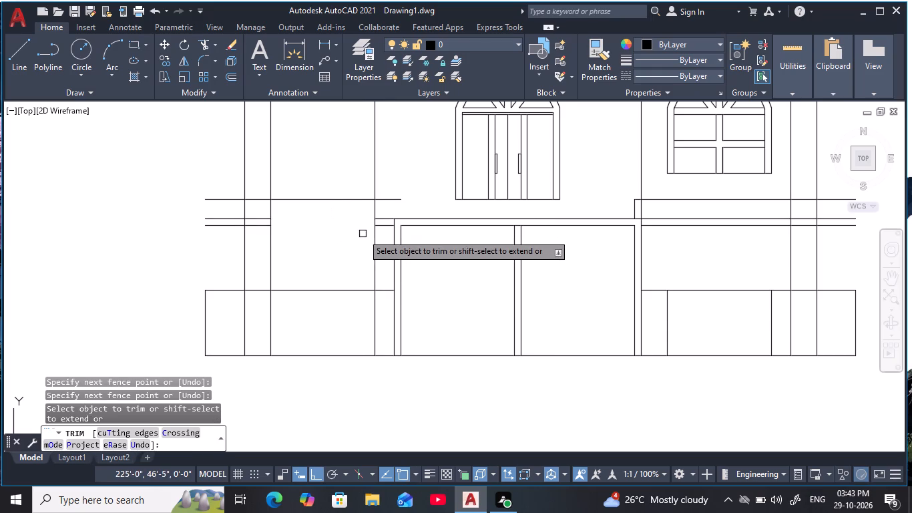
{"action": "scroll", "coordinate": [379, 235], "scroll_direction": "up", "scroll_amount": 1}
{"action": "left_click_drag", "start_coordinate": [391, 234], "coordinate": [386, 202]}
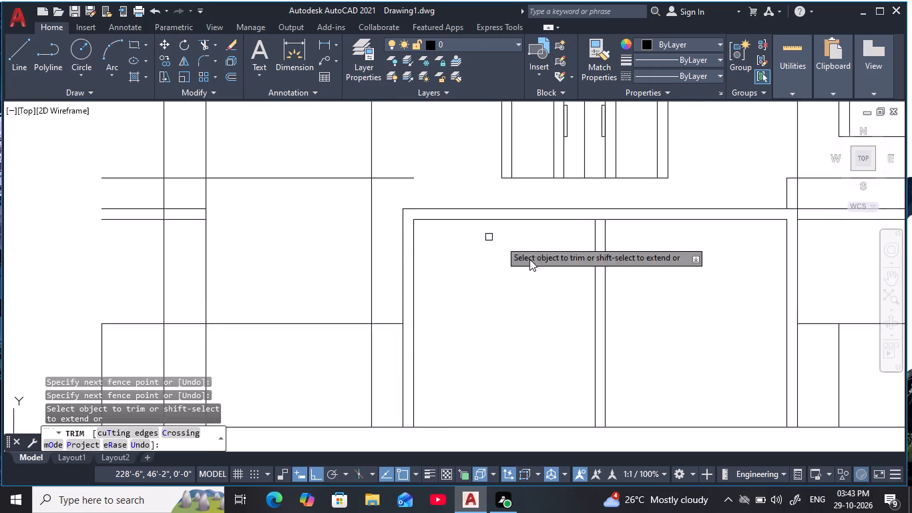
Trim the horizontal guide lines from the opening's right frame across the right pillar and out to their far ends.
{"action": "middle_click_drag", "start_coordinate": [532, 261], "coordinate": [385, 303]}
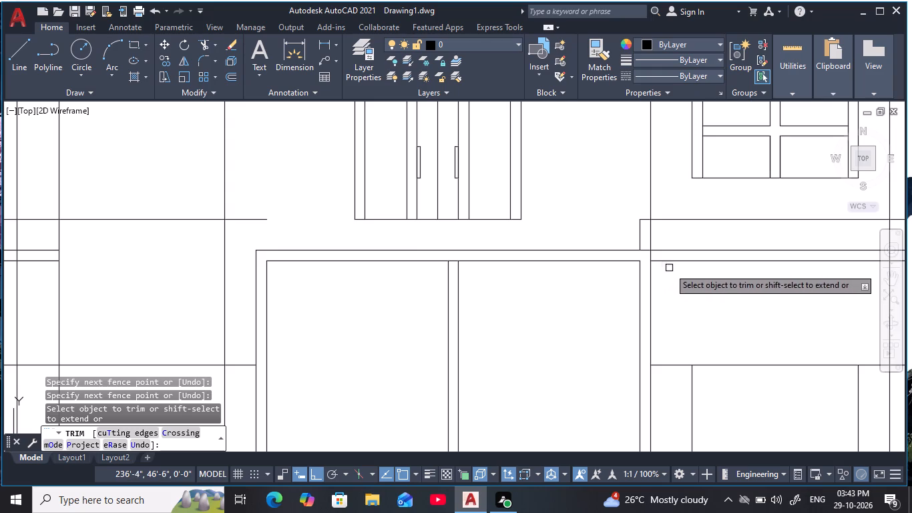
{"action": "scroll", "coordinate": [688, 273], "scroll_direction": "down", "scroll_amount": 2}
{"action": "middle_click_drag", "start_coordinate": [689, 273], "coordinate": [607, 273]}
{"action": "left_click_drag", "start_coordinate": [681, 294], "coordinate": [623, 250]}
{"action": "scroll", "coordinate": [698, 282], "scroll_direction": "up", "scroll_amount": 2}
{"action": "left_click_drag", "start_coordinate": [684, 266], "coordinate": [691, 201]}
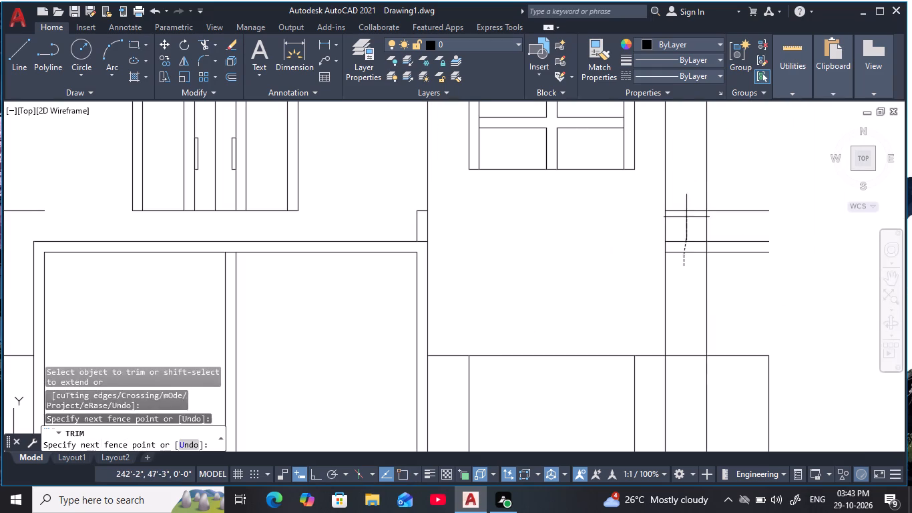
{"action": "left_click_drag", "start_coordinate": [691, 201], "coordinate": [694, 190]}
{"action": "left_click_drag", "start_coordinate": [774, 301], "coordinate": [750, 196]}
Trim the short vertical and horizontal leftover pieces above the opening's upper right corner.
{"action": "middle_click_drag", "start_coordinate": [509, 265], "coordinate": [579, 254]}
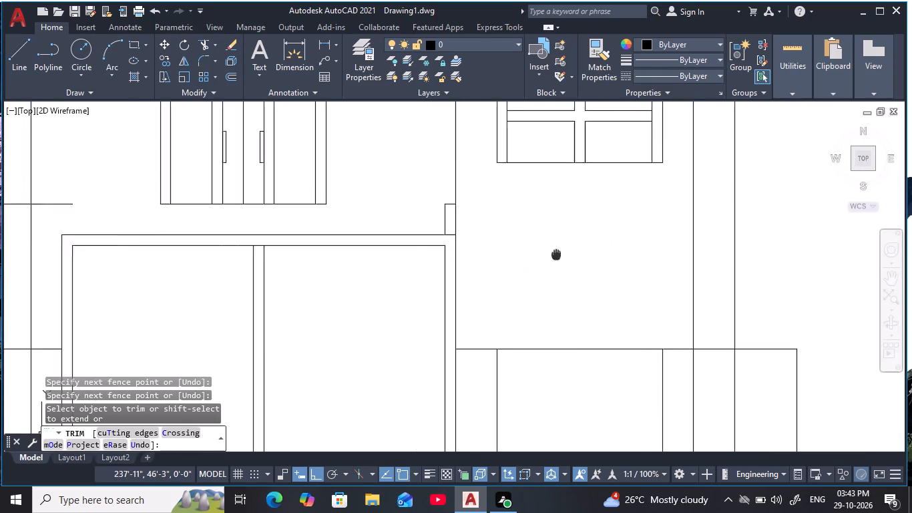
{"action": "middle_click_drag", "start_coordinate": [579, 254], "coordinate": [744, 262]}
{"action": "scroll", "coordinate": [666, 242], "scroll_direction": "up", "scroll_amount": 2}
{"action": "left_click_drag", "start_coordinate": [640, 208], "coordinate": [613, 208]}
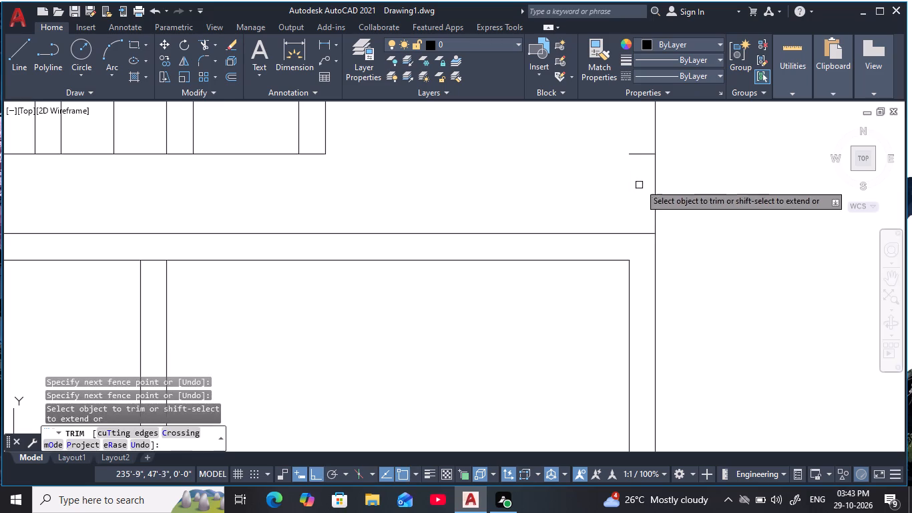
{"action": "left_click_drag", "start_coordinate": [644, 168], "coordinate": [638, 145]}
Trim the remaining horizontal guide lines left of the opening, including the pieces across and outside the left pillar.
{"action": "scroll", "coordinate": [520, 204], "scroll_direction": "down", "scroll_amount": 2}
{"action": "middle_click_drag", "start_coordinate": [519, 204], "coordinate": [712, 246]}
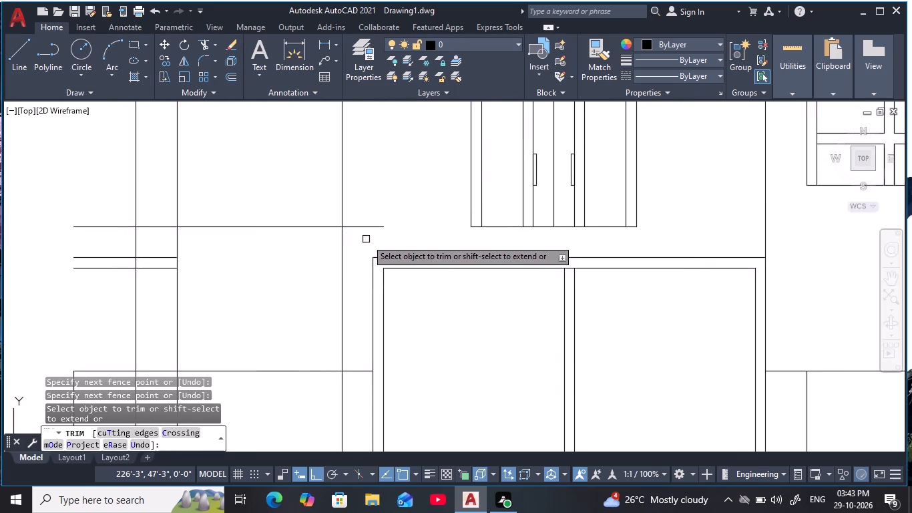
{"action": "left_click_drag", "start_coordinate": [367, 239], "coordinate": [374, 201]}
{"action": "left_click_drag", "start_coordinate": [292, 255], "coordinate": [298, 219]}
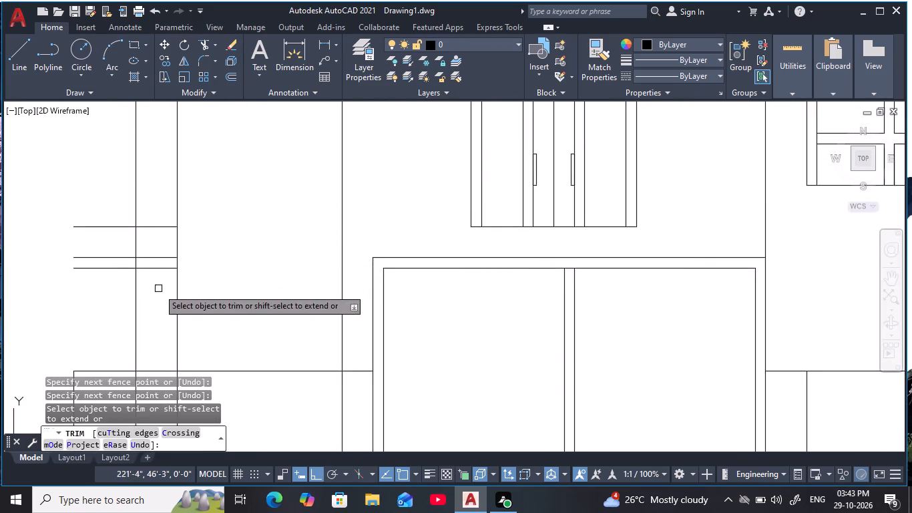
{"action": "left_click_drag", "start_coordinate": [158, 293], "coordinate": [174, 212]}
{"action": "left_click_drag", "start_coordinate": [92, 267], "coordinate": [96, 204]}
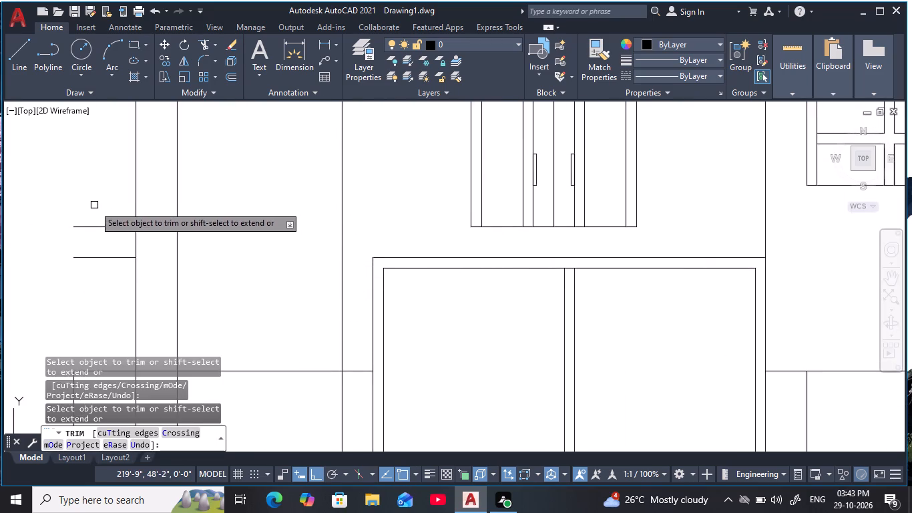
{"action": "left_click_drag", "start_coordinate": [93, 208], "coordinate": [83, 278]}
{"action": "scroll", "coordinate": [92, 279], "scroll_direction": "down", "scroll_amount": 2}
{"action": "middle_click_drag", "start_coordinate": [93, 279], "coordinate": [119, 233]}
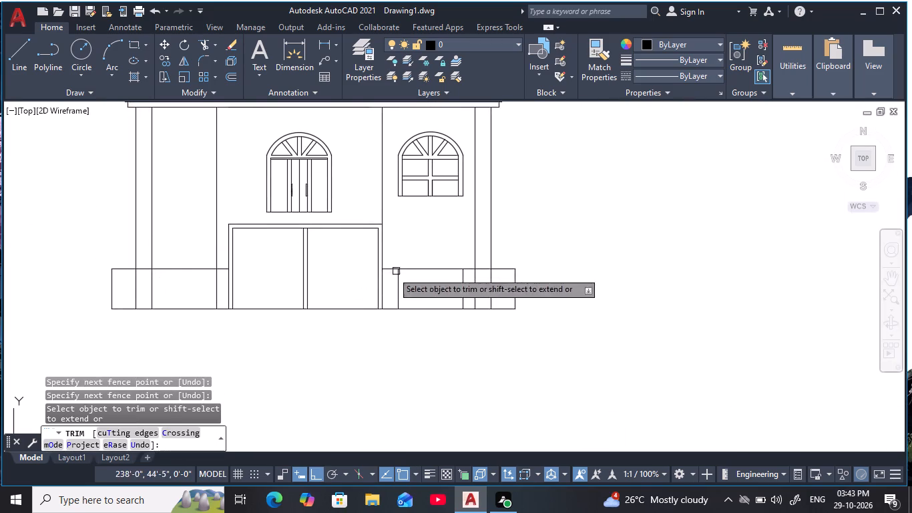
{"action": "key", "text": "Escape"}
{"action": "key", "text": "Escape"}
{"action": "key", "text": "Escape"}
{"action": "middle_click_drag", "start_coordinate": [323, 275], "coordinate": [424, 317]}
{"action": "key", "text": "Escape"}
{"action": "key", "text": "Escape"}
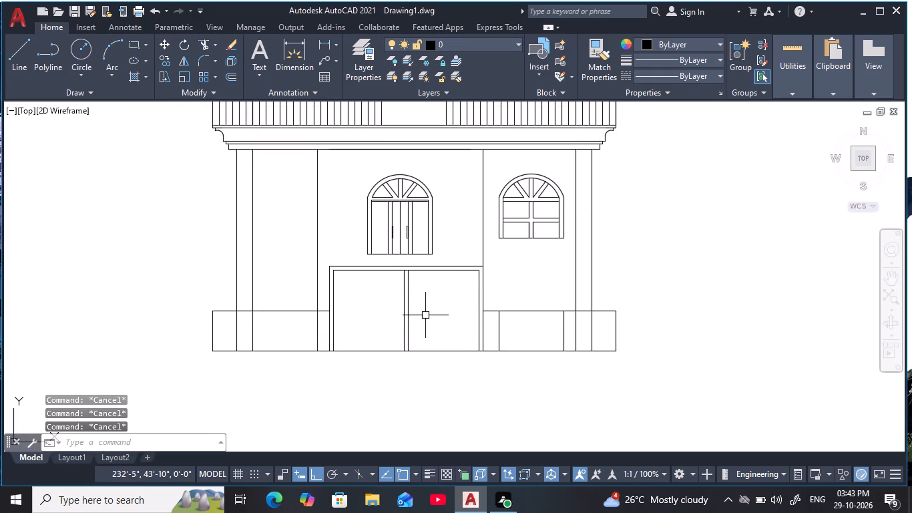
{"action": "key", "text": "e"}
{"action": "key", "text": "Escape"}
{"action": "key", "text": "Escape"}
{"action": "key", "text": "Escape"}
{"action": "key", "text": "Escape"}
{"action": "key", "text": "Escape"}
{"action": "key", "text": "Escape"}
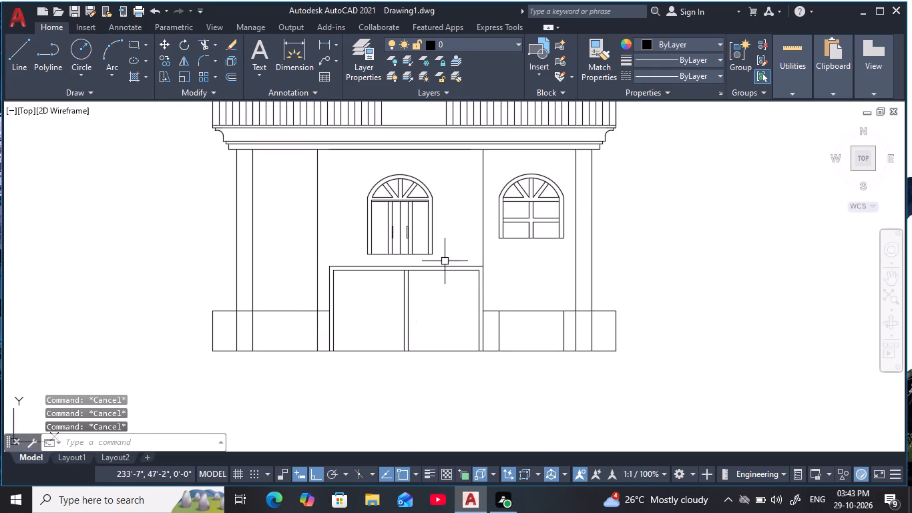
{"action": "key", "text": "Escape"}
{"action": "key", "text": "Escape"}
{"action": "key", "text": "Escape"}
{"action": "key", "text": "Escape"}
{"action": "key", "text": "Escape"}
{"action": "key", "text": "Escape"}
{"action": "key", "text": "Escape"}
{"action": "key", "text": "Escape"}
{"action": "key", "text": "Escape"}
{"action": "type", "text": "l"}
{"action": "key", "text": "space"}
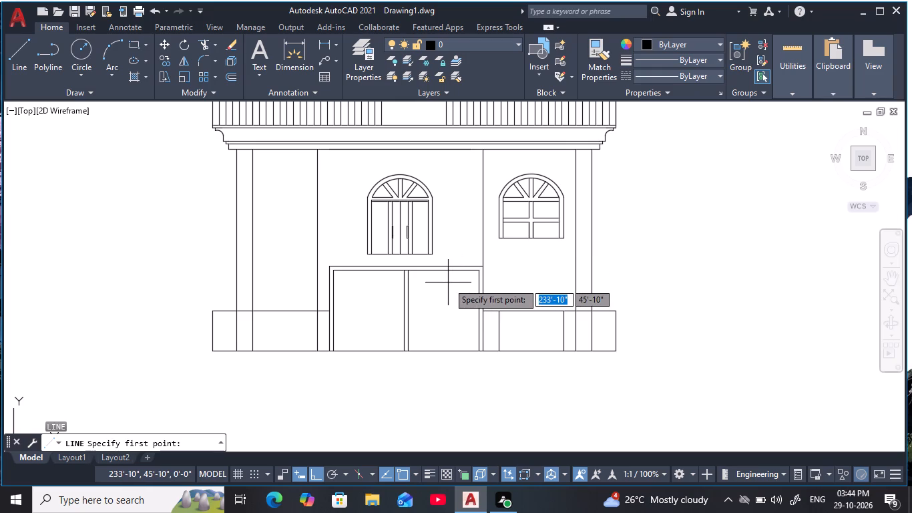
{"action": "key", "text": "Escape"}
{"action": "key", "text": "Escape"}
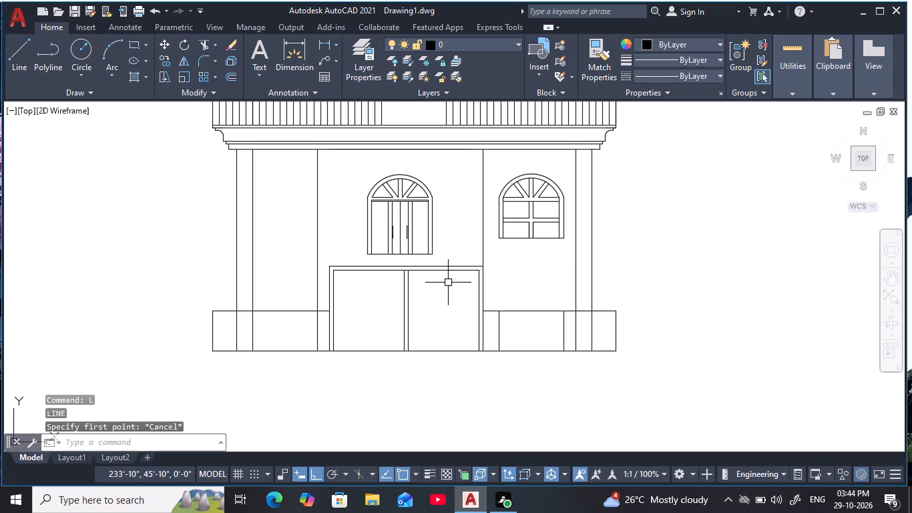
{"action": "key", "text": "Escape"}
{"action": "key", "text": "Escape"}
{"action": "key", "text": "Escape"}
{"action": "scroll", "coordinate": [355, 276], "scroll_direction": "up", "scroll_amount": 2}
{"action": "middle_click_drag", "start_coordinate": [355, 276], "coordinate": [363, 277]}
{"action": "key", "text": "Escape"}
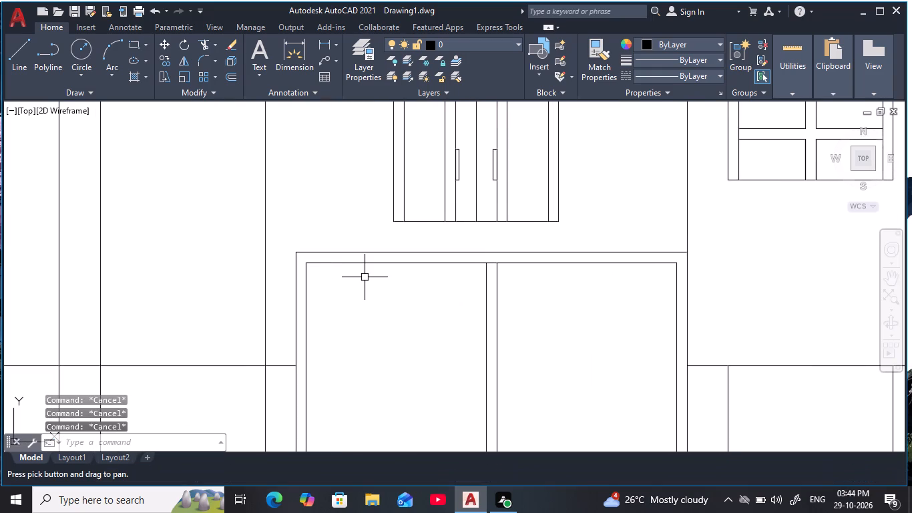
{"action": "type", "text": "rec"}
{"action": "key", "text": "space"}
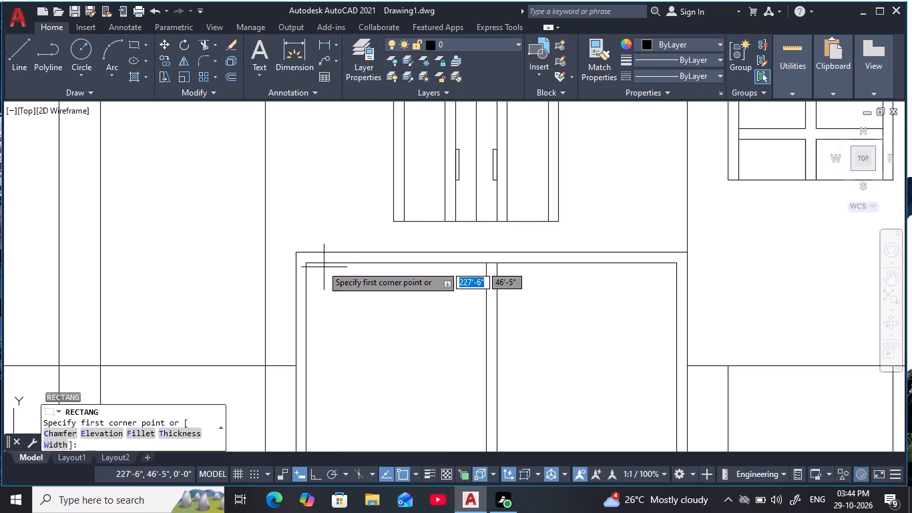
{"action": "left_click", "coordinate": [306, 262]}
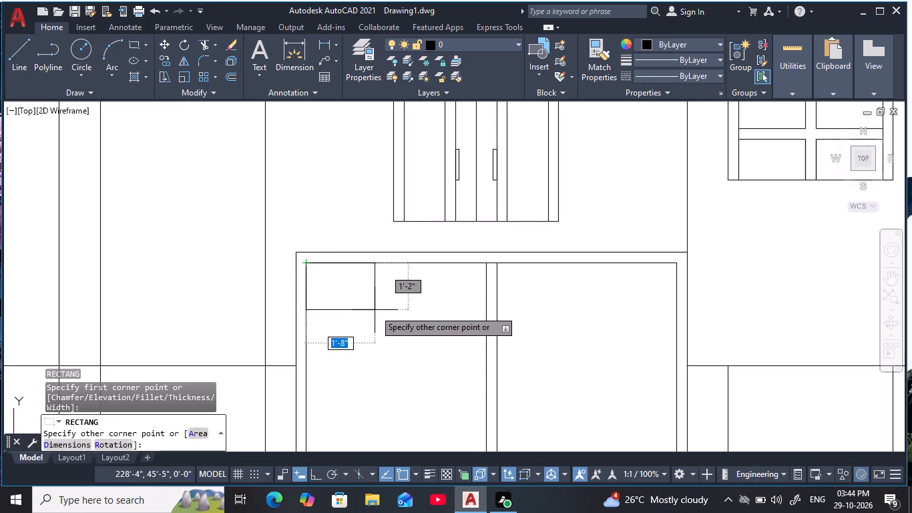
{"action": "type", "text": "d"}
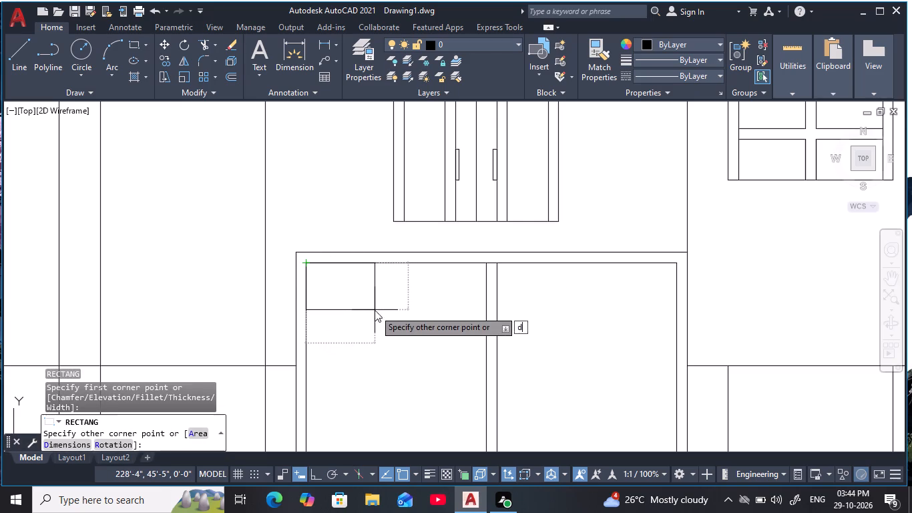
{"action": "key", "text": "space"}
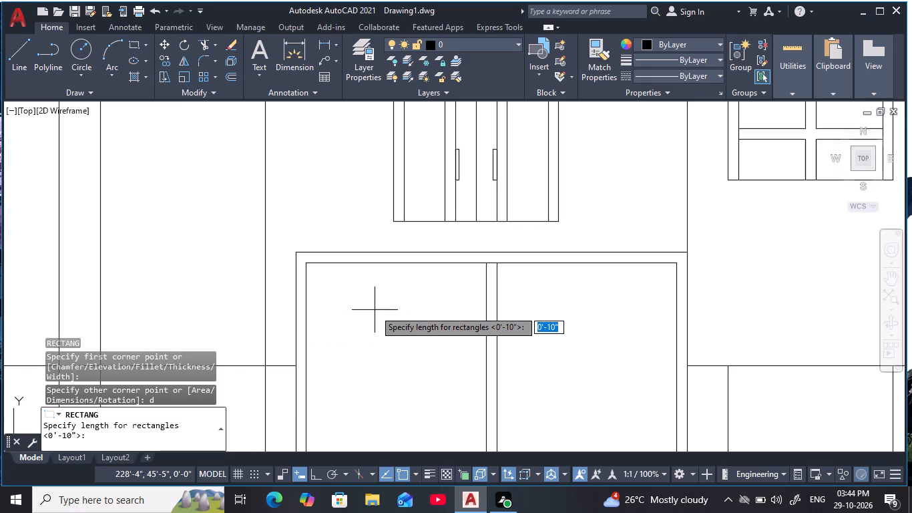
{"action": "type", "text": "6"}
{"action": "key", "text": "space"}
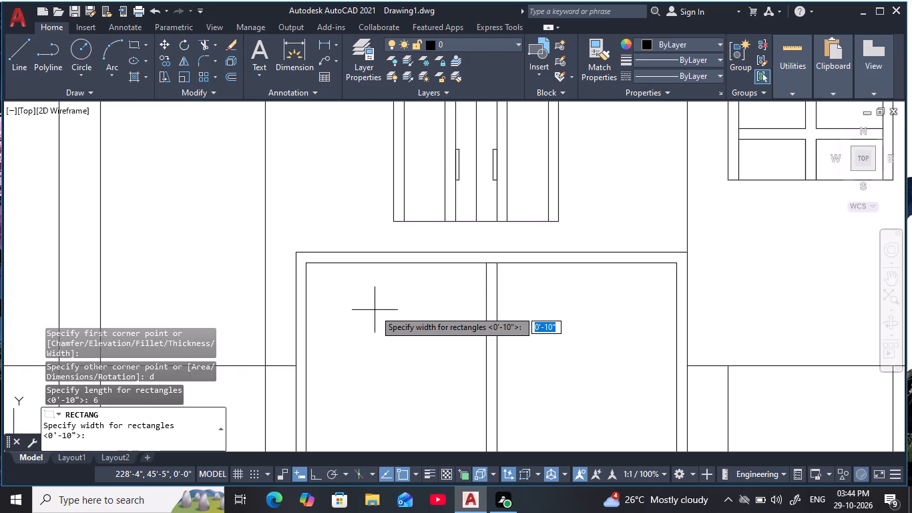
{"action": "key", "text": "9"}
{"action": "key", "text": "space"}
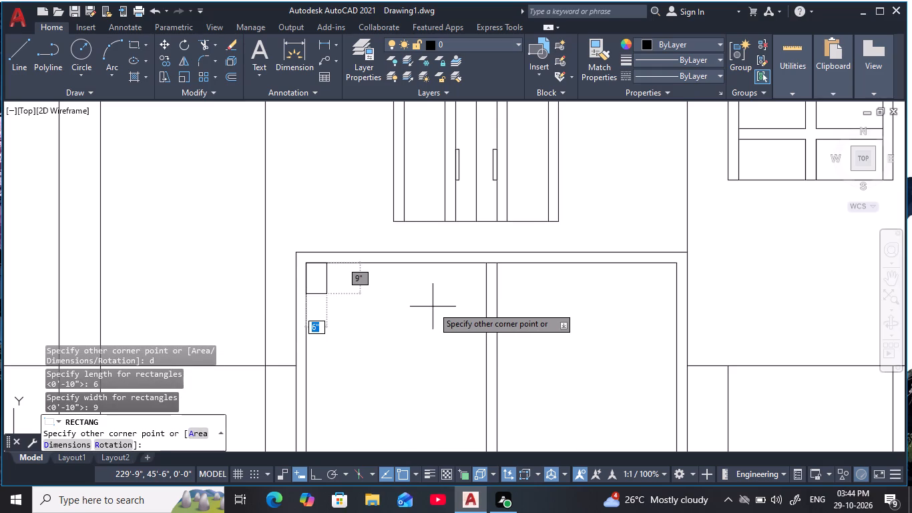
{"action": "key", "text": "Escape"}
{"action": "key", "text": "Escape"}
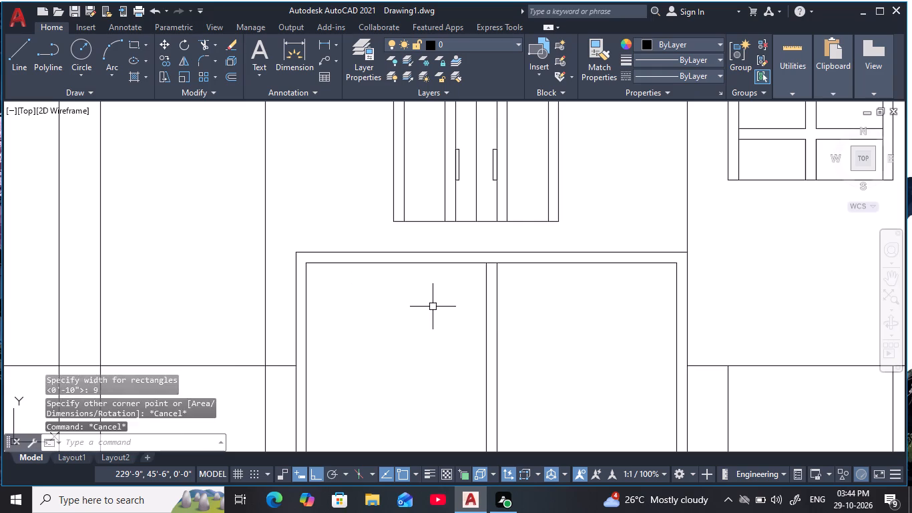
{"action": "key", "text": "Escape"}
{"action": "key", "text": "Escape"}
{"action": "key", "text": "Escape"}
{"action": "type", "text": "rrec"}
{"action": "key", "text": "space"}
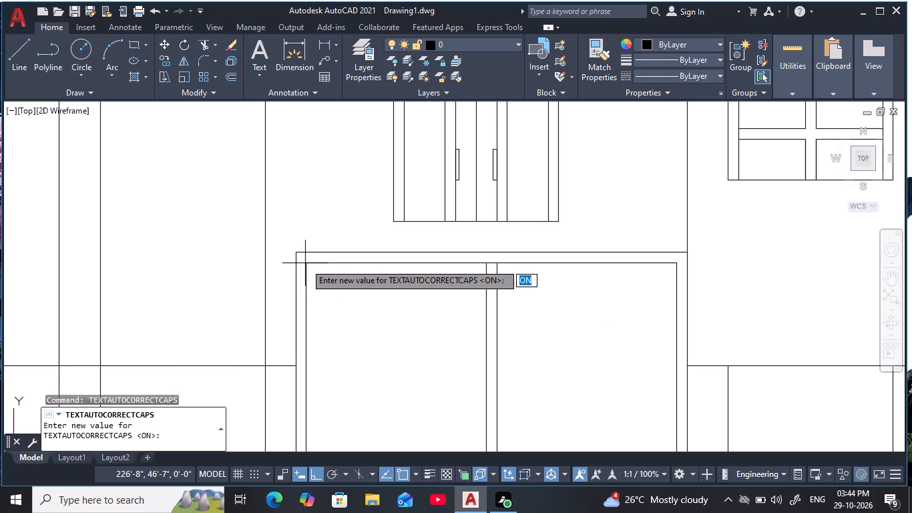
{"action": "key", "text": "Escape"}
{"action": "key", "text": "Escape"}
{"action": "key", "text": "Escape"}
Draw a rectangle 1'-6" wide and about 11" high from the opening's upper left inner corner.
{"action": "type", "text": "rec"}
{"action": "key", "text": "space"}
{"action": "left_click", "coordinate": [306, 266]}
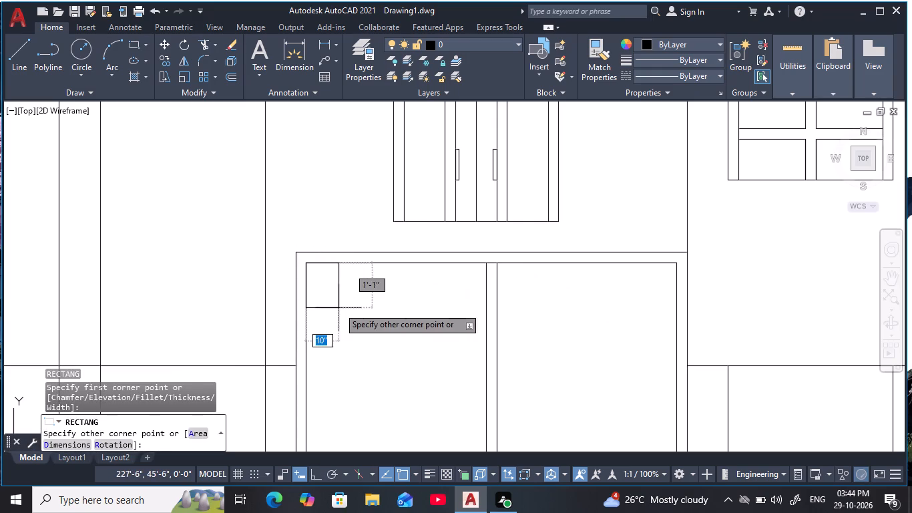
{"action": "key", "text": "1"}
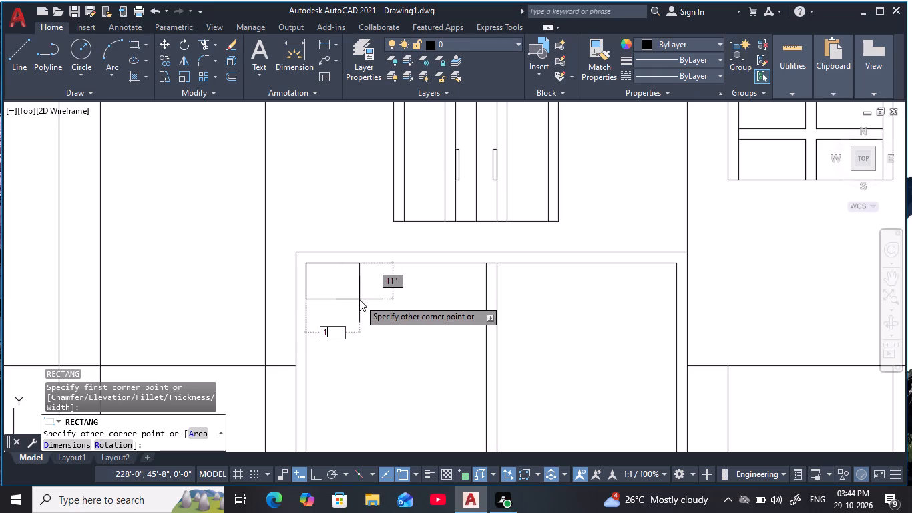
{"action": "key", "text": "apostrophe"}
{"action": "type", "text": "6"}
{"action": "key", "text": "space"}
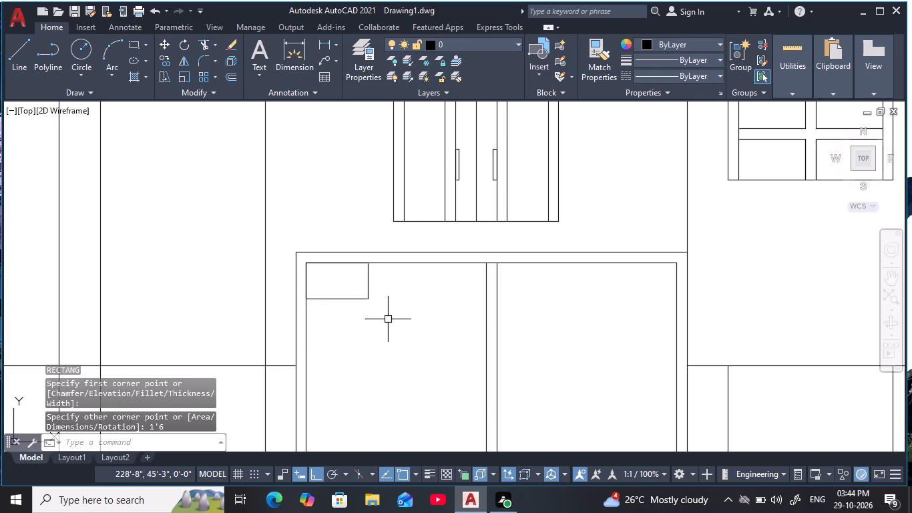
{"action": "key", "text": "Escape"}
{"action": "key", "text": "Escape"}
{"action": "key", "text": "Escape"}
{"action": "middle_click_drag", "start_coordinate": [397, 308], "coordinate": [398, 326]}
{"action": "key", "text": "Escape"}
{"action": "key", "text": "Escape"}
{"action": "key", "text": "Escape"}
{"action": "key", "text": "Escape"}
Copy the small rectangle from its upper right corner to the opening's upper right inner corner.
{"action": "left_click", "coordinate": [367, 308]}
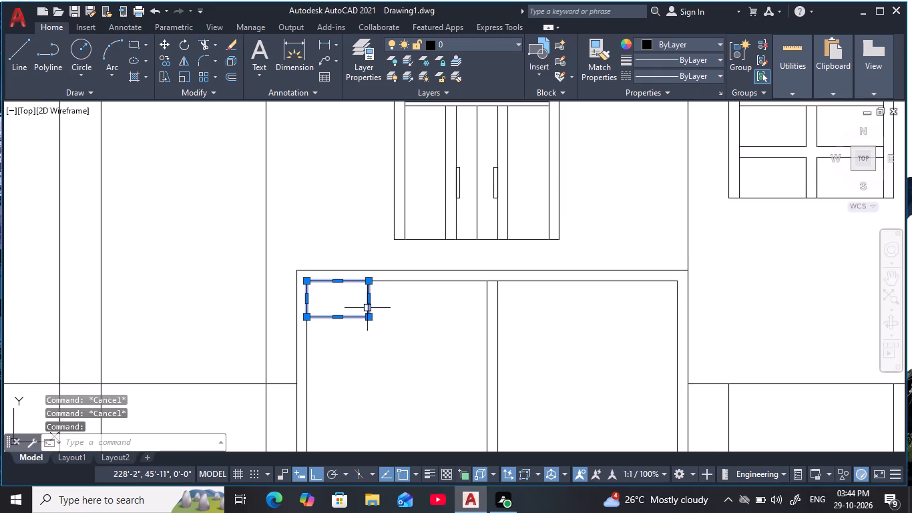
{"action": "key", "text": "c"}
{"action": "type", "text": "o"}
{"action": "key", "text": "space"}
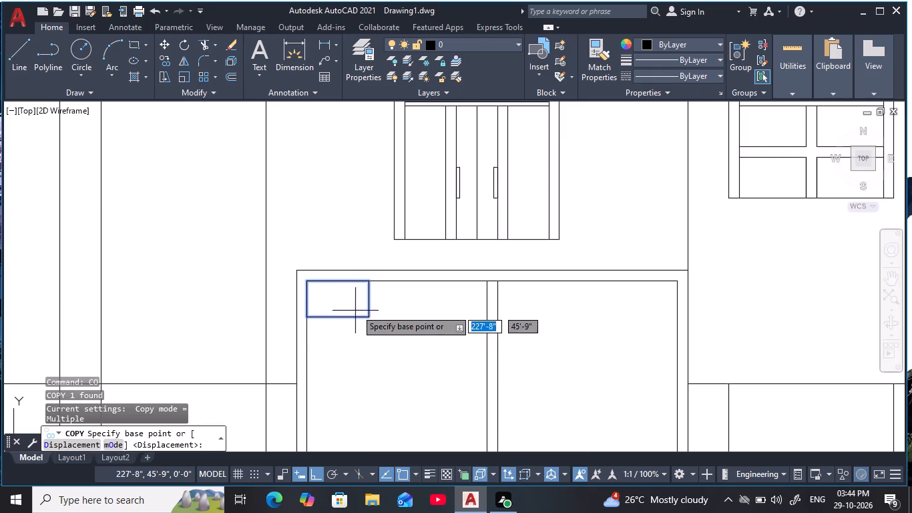
{"action": "left_click", "coordinate": [368, 283]}
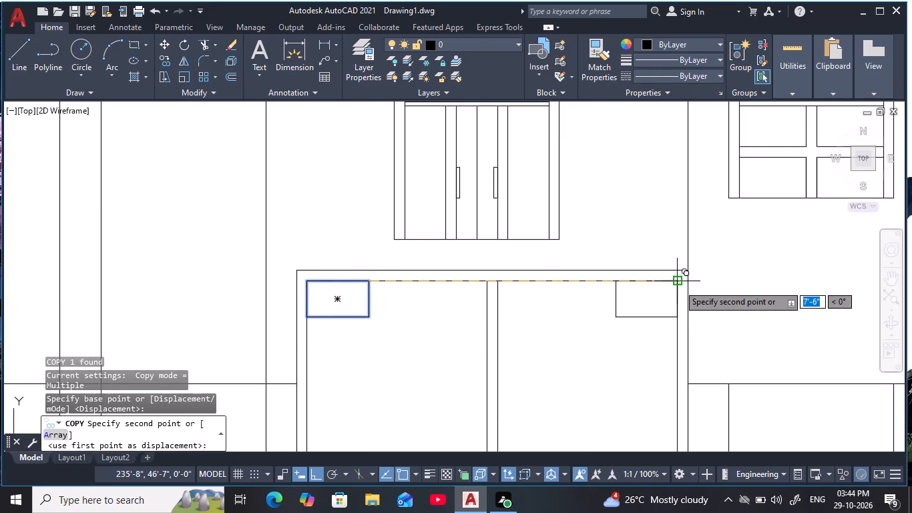
{"action": "left_click", "coordinate": [678, 285]}
{"action": "middle_click_drag", "start_coordinate": [627, 327], "coordinate": [649, 209]}
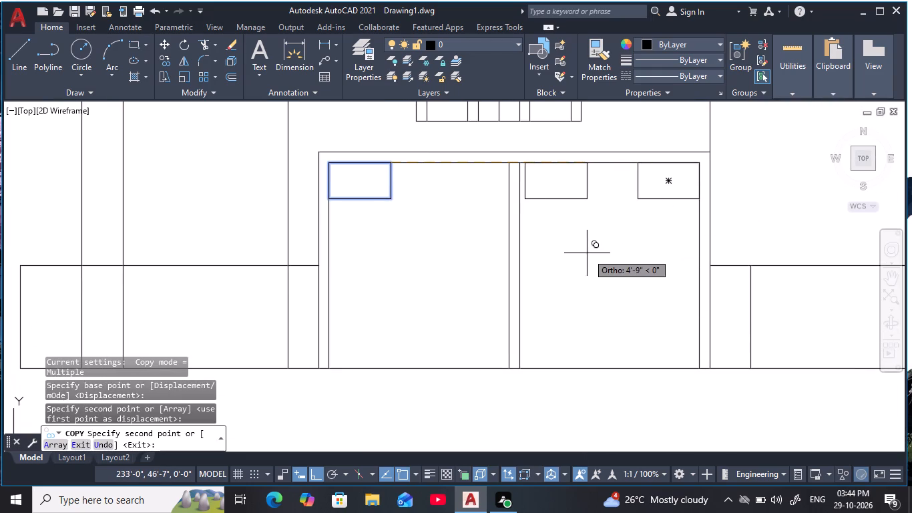
{"action": "key", "text": "F8"}
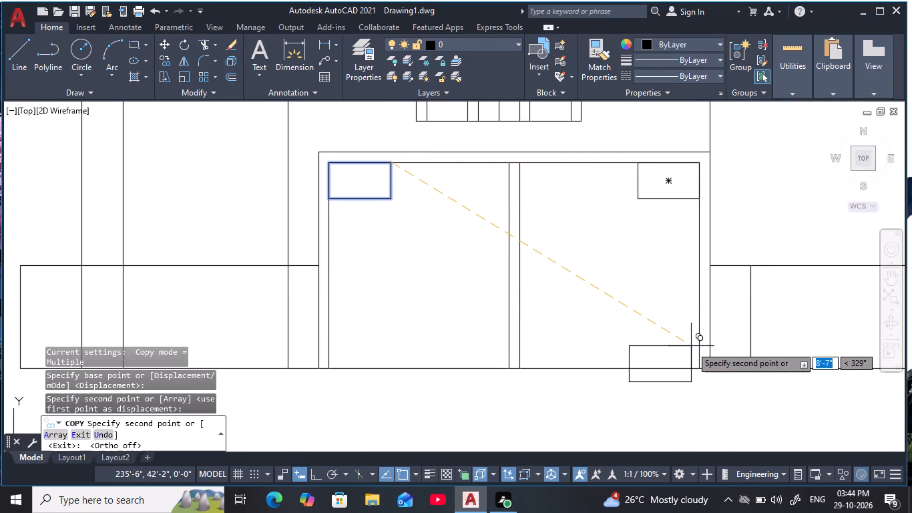
{"action": "key", "text": "Escape"}
{"action": "key", "text": "Escape"}
{"action": "key", "text": "Escape"}
Copy the upper right rectangle down to the base line at the opening's lower right inner corner.
{"action": "middle_click_drag", "start_coordinate": [656, 259], "coordinate": [632, 311]}
{"action": "key", "text": "Escape"}
{"action": "key", "text": "Escape"}
{"action": "left_click", "coordinate": [628, 247]}
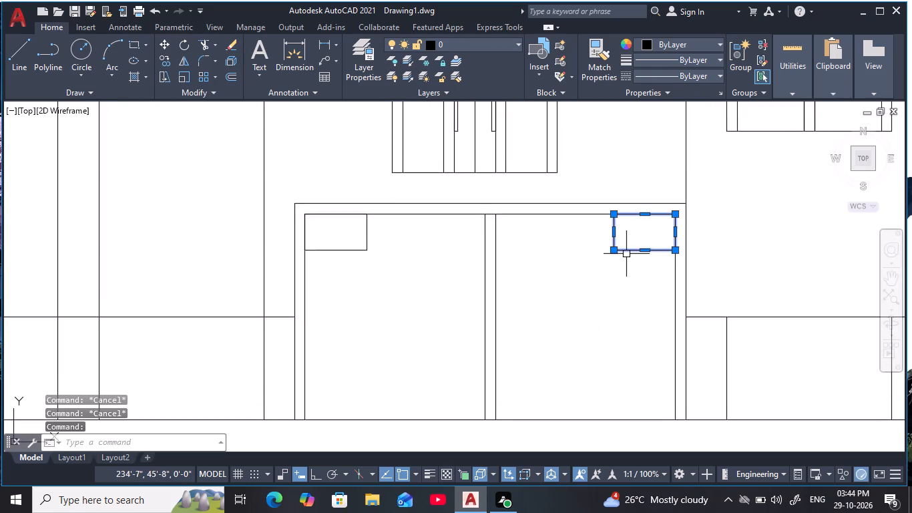
{"action": "type", "text": "co"}
{"action": "key", "text": "space"}
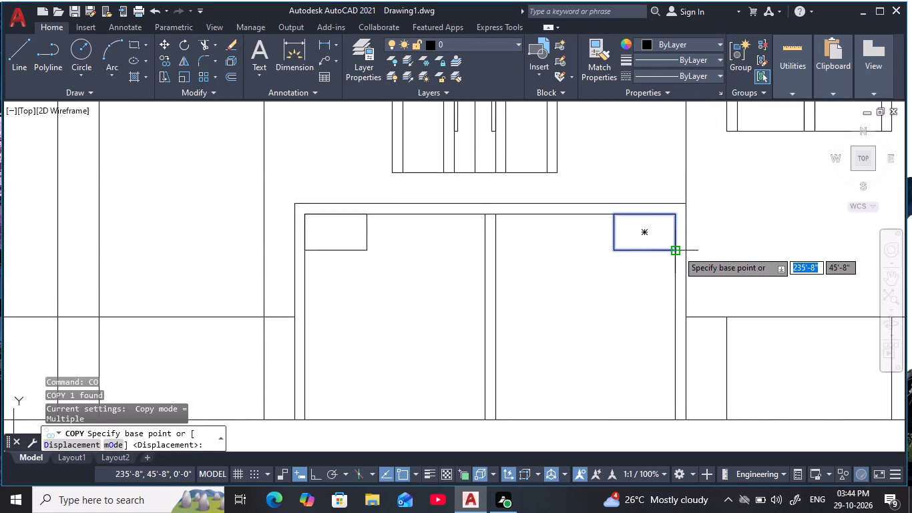
{"action": "left_click", "coordinate": [678, 250]}
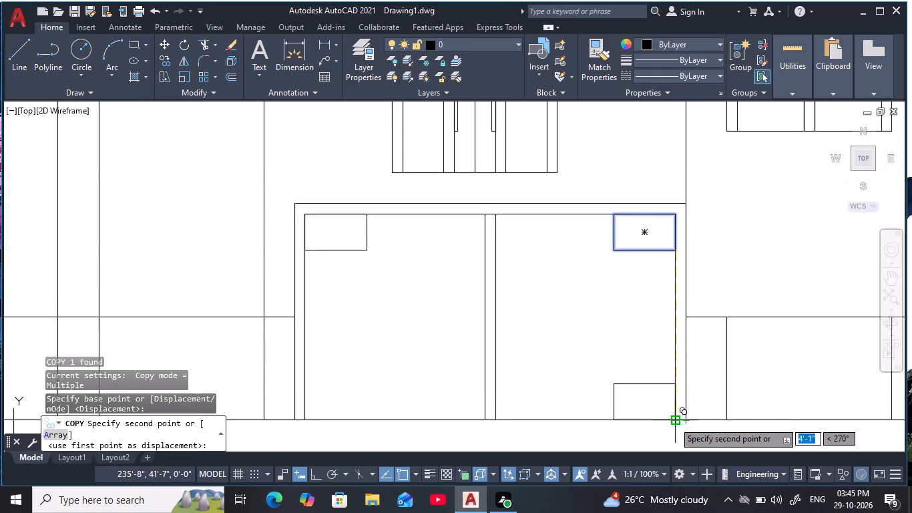
{"action": "left_click", "coordinate": [674, 421]}
{"action": "key", "text": "Escape"}
{"action": "key", "text": "Escape"}
Copy the upper left corner rectangle from its lower left corner down to the base line at the opening's lower left inner corner.
{"action": "middle_click_drag", "start_coordinate": [567, 346], "coordinate": [656, 335]}
{"action": "key", "text": "Escape"}
{"action": "key", "text": "Escape"}
{"action": "left_click", "coordinate": [447, 242]}
{"action": "key", "text": "space"}
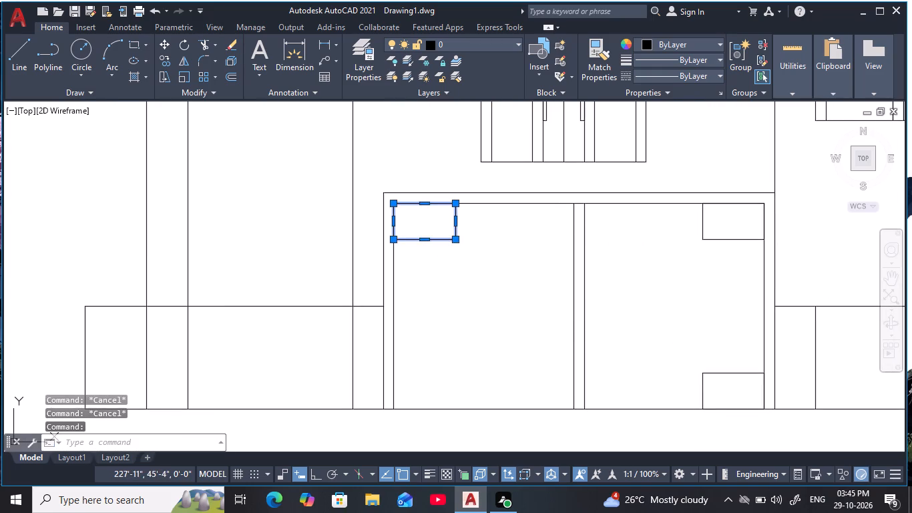
{"action": "left_click", "coordinate": [394, 236]}
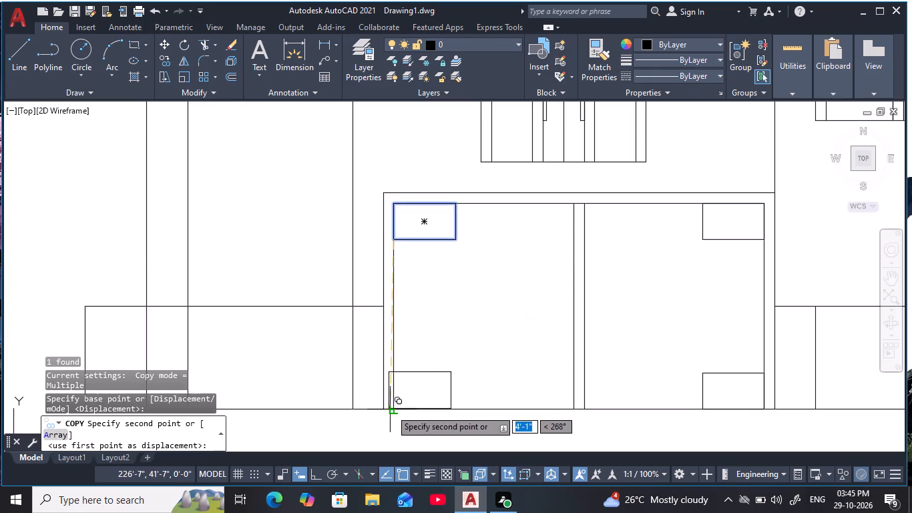
{"action": "left_click", "coordinate": [394, 409]}
{"action": "key", "text": "Escape"}
{"action": "key", "text": "Escape"}
{"action": "scroll", "coordinate": [447, 373], "scroll_direction": "down", "scroll_amount": 2}
{"action": "middle_click_drag", "start_coordinate": [449, 372], "coordinate": [409, 374]}
{"action": "key", "text": "Escape"}
{"action": "scroll", "coordinate": [423, 366], "scroll_direction": "up", "scroll_amount": 1}
{"action": "key", "text": "Escape"}
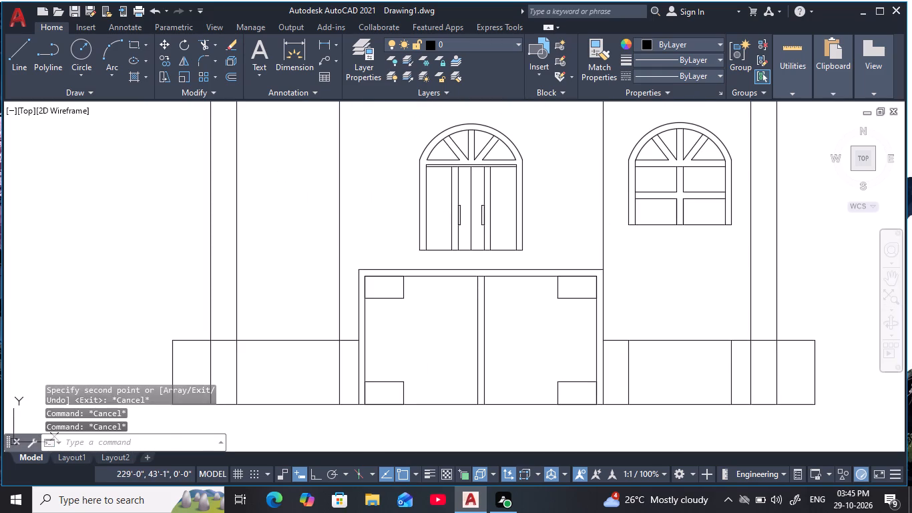
{"action": "middle_click", "coordinate": [424, 366]}
{"action": "key", "text": "Escape"}
{"action": "key", "text": "Escape"}
{"action": "key", "text": "Escape"}
{"action": "key", "text": "Escape"}
{"action": "key", "text": "Escape"}
{"action": "key", "text": "Escape"}
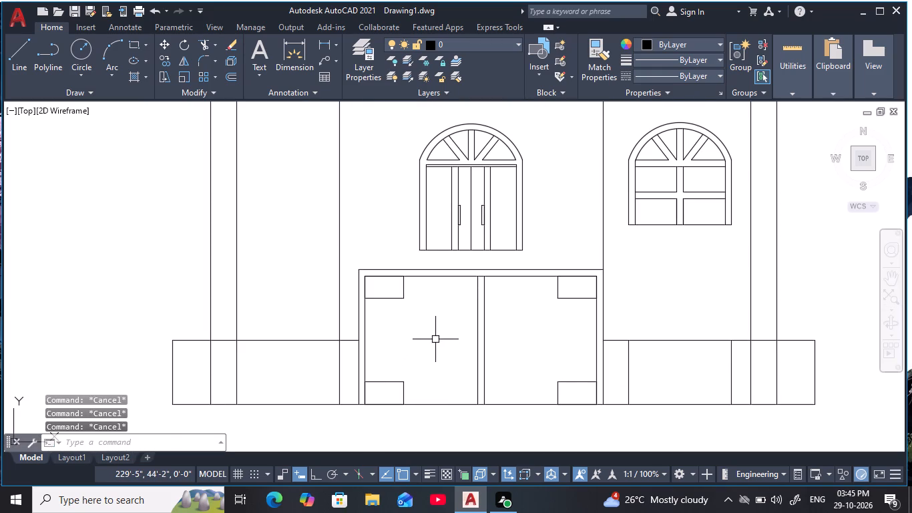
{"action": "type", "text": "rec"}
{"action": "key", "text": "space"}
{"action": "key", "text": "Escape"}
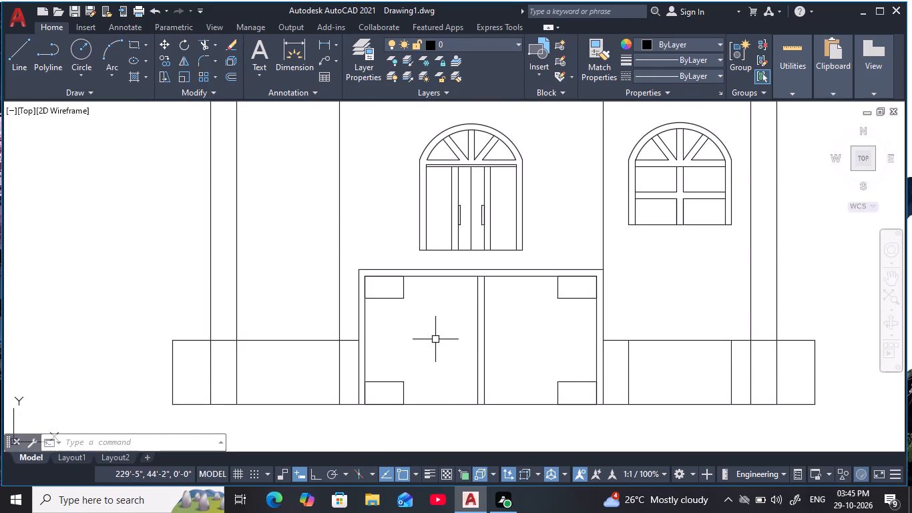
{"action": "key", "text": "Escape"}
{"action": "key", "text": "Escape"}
Offset each of the opening's four corner rectangles 3" inward.
{"action": "type", "text": "o"}
{"action": "key", "text": "space"}
{"action": "type", "text": "3"}
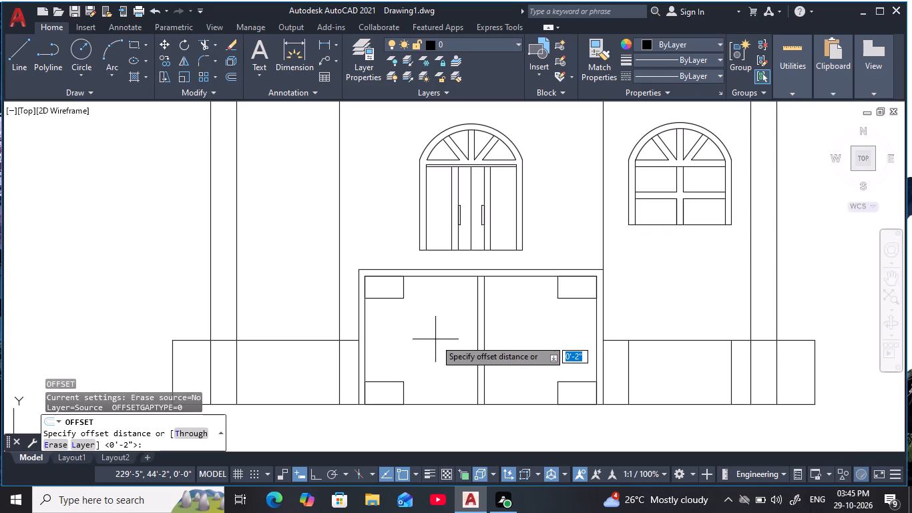
{"action": "key", "text": "space"}
{"action": "left_click", "coordinate": [405, 299]}
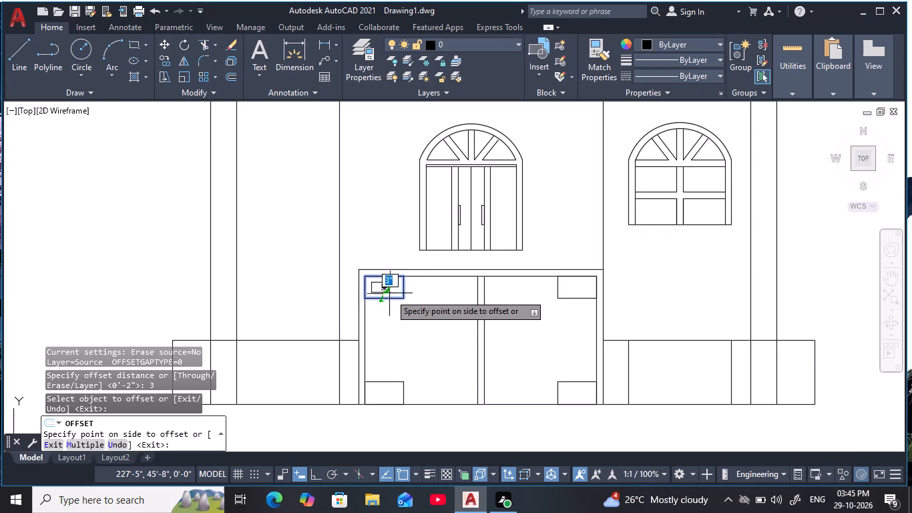
{"action": "left_click", "coordinate": [389, 293]}
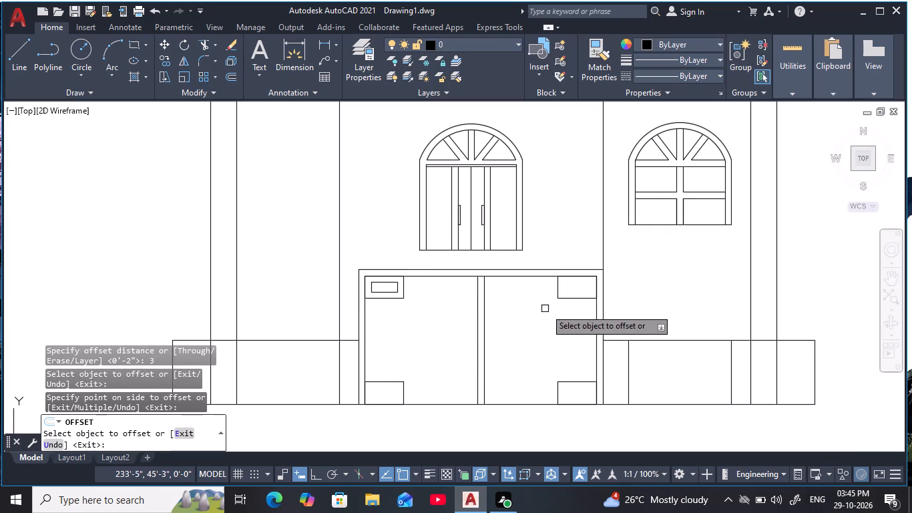
{"action": "left_click", "coordinate": [569, 299]}
{"action": "left_click", "coordinate": [577, 285]}
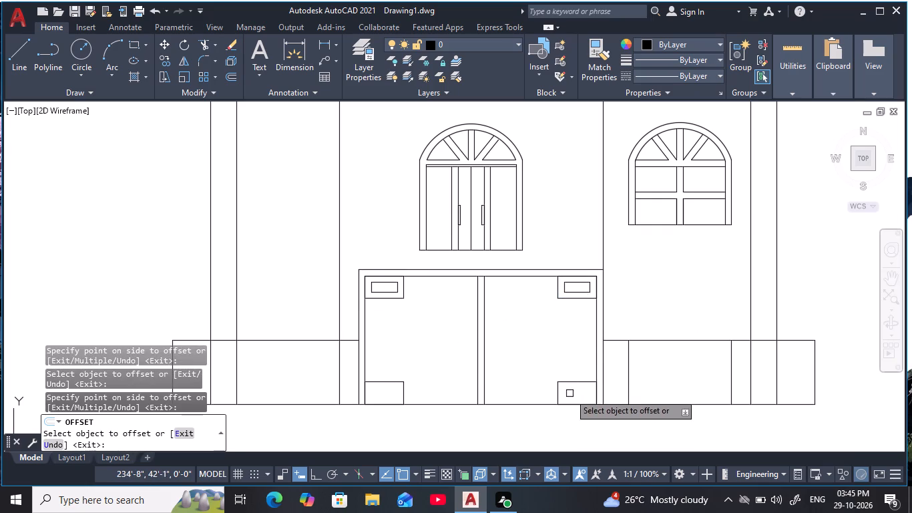
{"action": "left_click", "coordinate": [571, 380]}
{"action": "left_click", "coordinate": [574, 406]}
{"action": "left_click", "coordinate": [387, 381]}
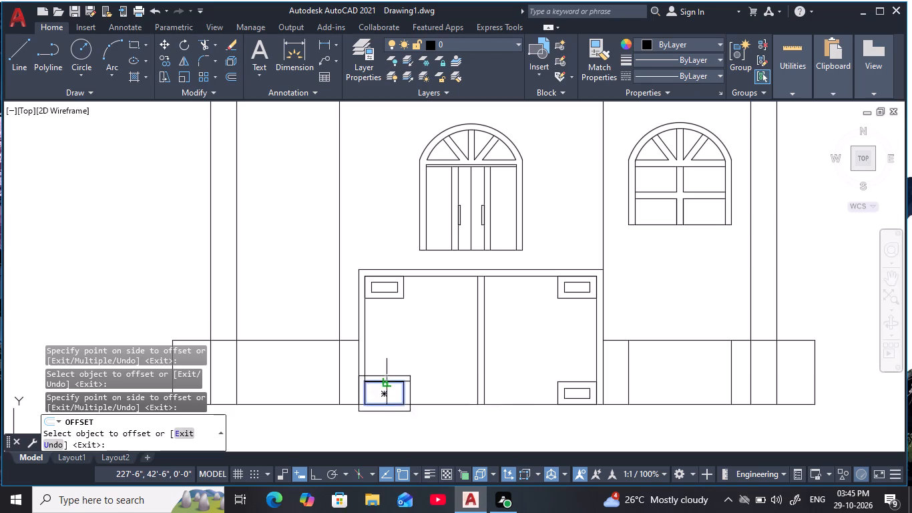
{"action": "left_click", "coordinate": [387, 392]}
{"action": "key", "text": "Escape"}
{"action": "key", "text": "Escape"}
{"action": "key", "text": "Escape"}
{"action": "key", "text": "Escape"}
{"action": "key", "text": "Escape"}
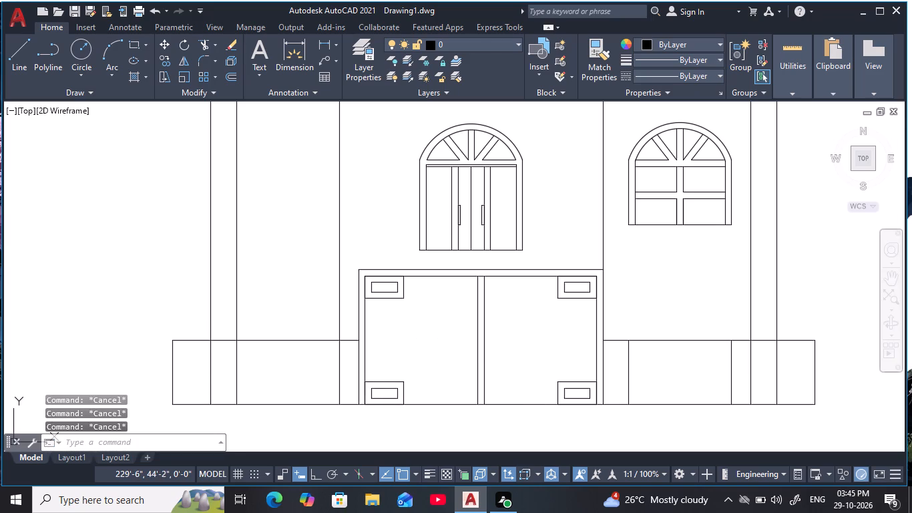
{"action": "key", "text": "Escape"}
{"action": "key", "text": "Escape"}
Draw a horizontal line from the upper left corner rectangle to the centre divider, level with its inner rectangle's top edge, with Ortho on.
{"action": "middle_click_drag", "start_coordinate": [438, 339], "coordinate": [430, 343]}
{"action": "key", "text": "Escape"}
{"action": "key", "text": "Escape"}
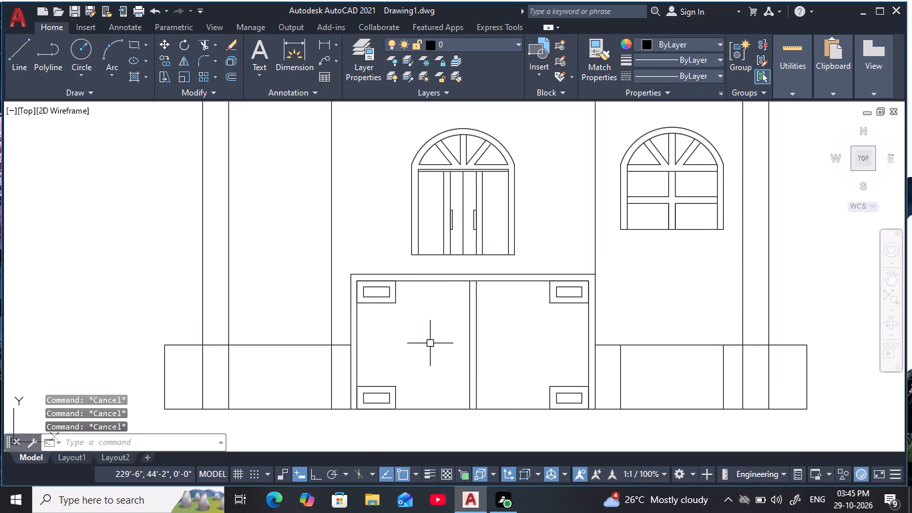
{"action": "key", "text": "Escape"}
{"action": "key", "text": "Escape"}
{"action": "type", "text": "l"}
{"action": "key", "text": "space"}
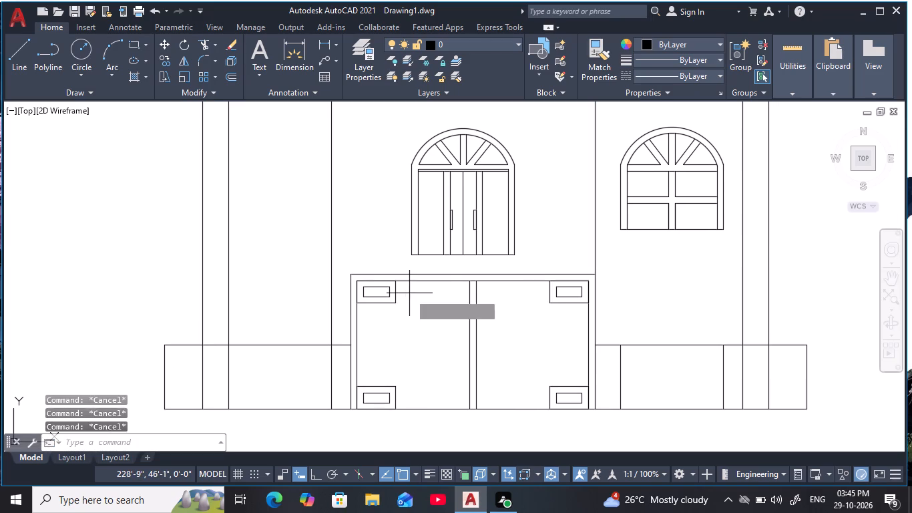
{"action": "scroll", "coordinate": [409, 293], "scroll_direction": "up", "scroll_amount": 2}
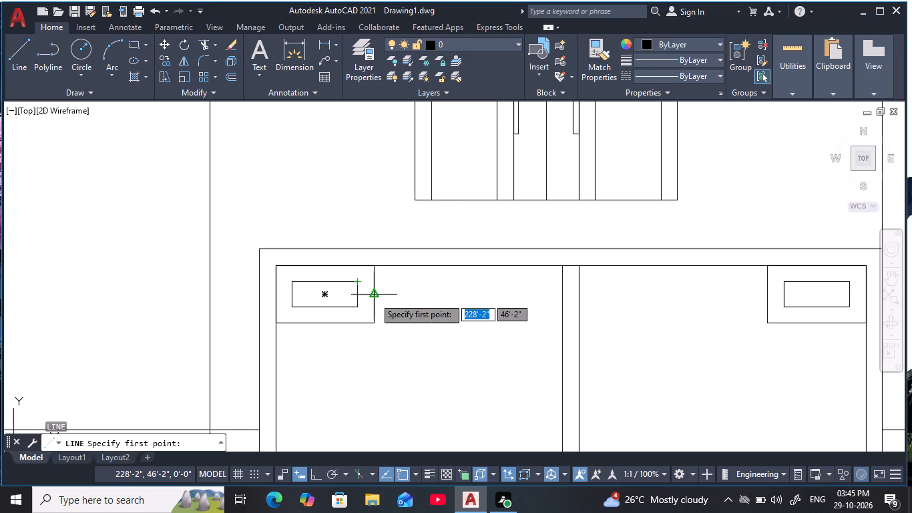
{"action": "left_click", "coordinate": [373, 281]}
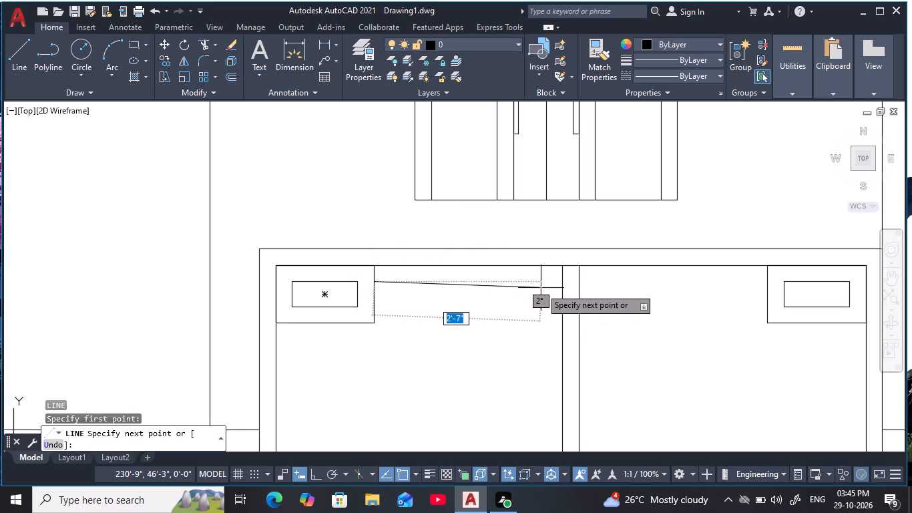
{"action": "key", "text": "F8"}
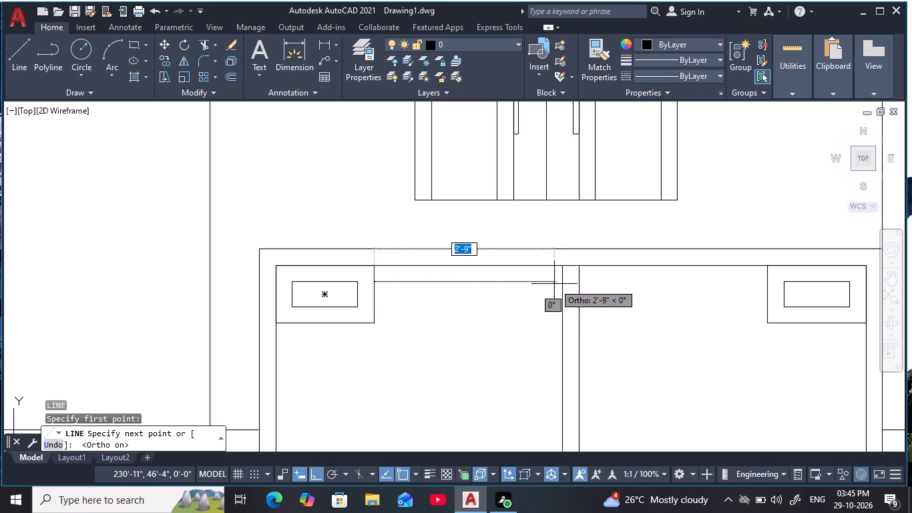
{"action": "left_click", "coordinate": [563, 284]}
{"action": "key", "text": "Escape"}
{"action": "key", "text": "Escape"}
{"action": "key", "text": "Escape"}
{"action": "key", "text": "Escape"}
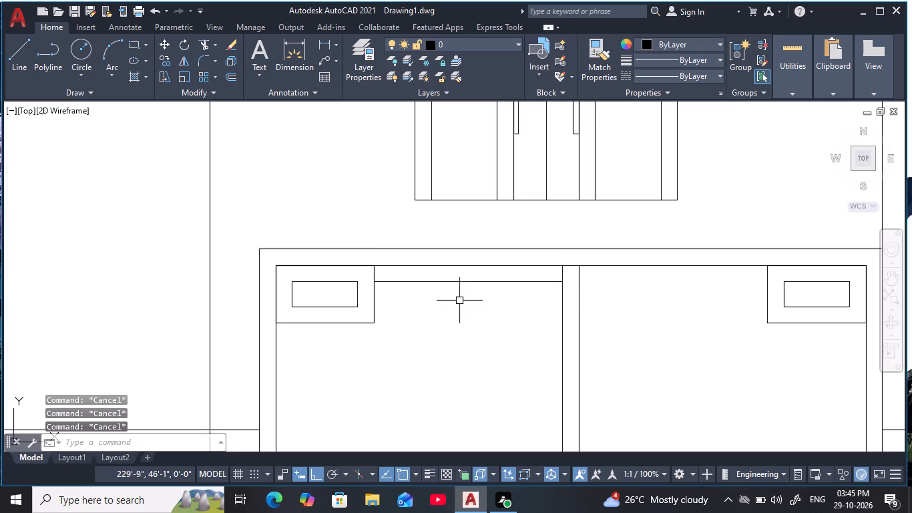
{"action": "key", "text": "Escape"}
{"action": "key", "text": "Escape"}
Draw a horizontal line from the upper left inner rectangle's lower right corner to the centre divider.
{"action": "key", "text": "space"}
{"action": "left_click", "coordinate": [359, 310]}
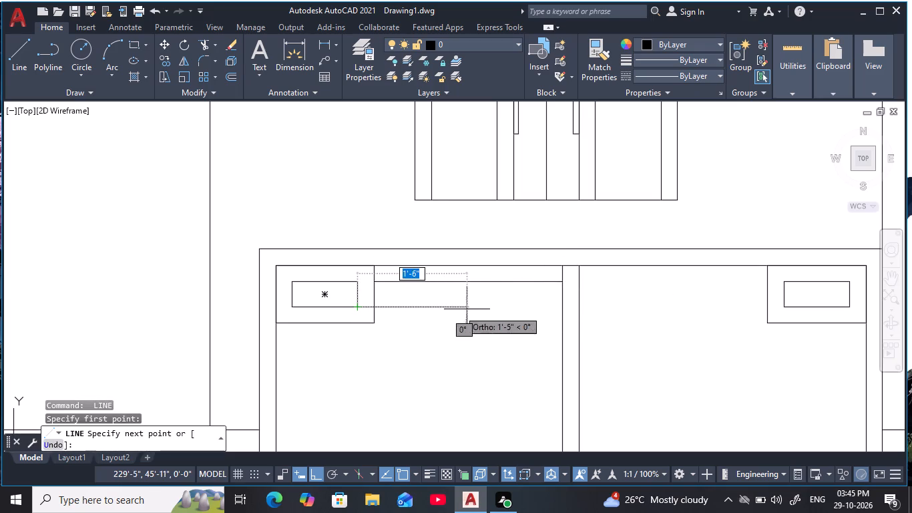
{"action": "left_click", "coordinate": [560, 305]}
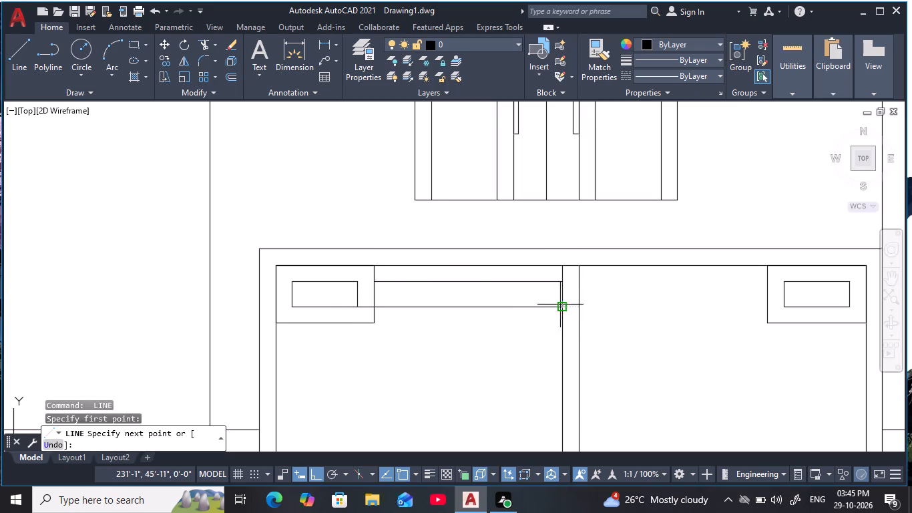
{"action": "key", "text": "Escape"}
{"action": "key", "text": "Escape"}
{"action": "key", "text": "Escape"}
Trim the piece of the lower horizontal line lying between the upper left inner rectangle and its outer rectangle.
{"action": "key", "text": "t"}
{"action": "type", "text": "r"}
{"action": "key", "text": "space"}
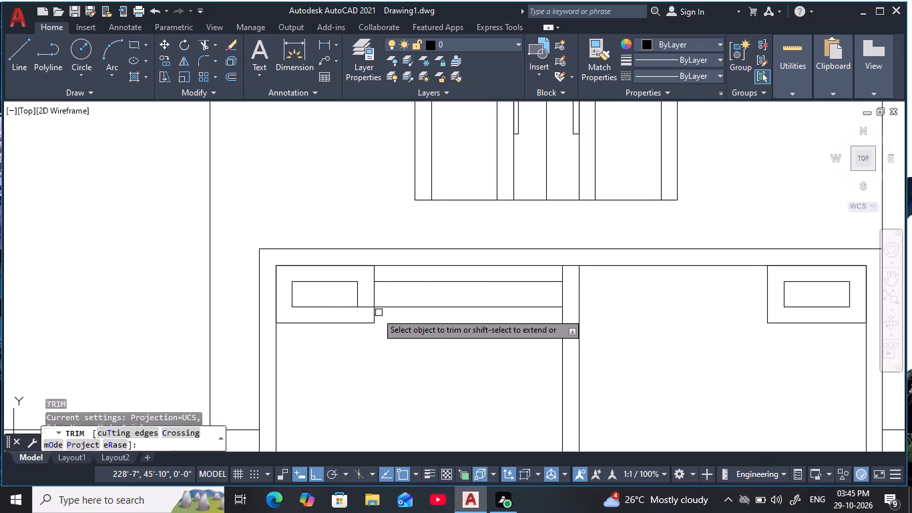
{"action": "left_click", "coordinate": [370, 307]}
{"action": "key", "text": "Escape"}
{"action": "key", "text": "Escape"}
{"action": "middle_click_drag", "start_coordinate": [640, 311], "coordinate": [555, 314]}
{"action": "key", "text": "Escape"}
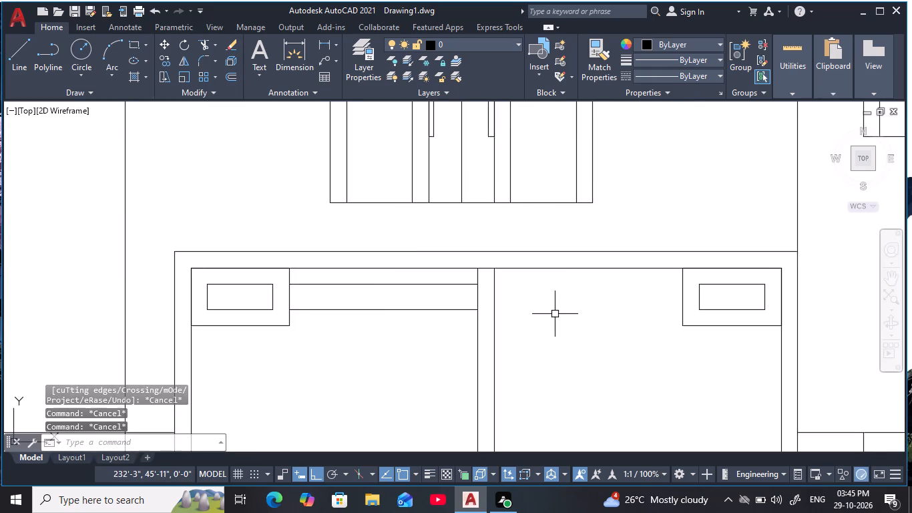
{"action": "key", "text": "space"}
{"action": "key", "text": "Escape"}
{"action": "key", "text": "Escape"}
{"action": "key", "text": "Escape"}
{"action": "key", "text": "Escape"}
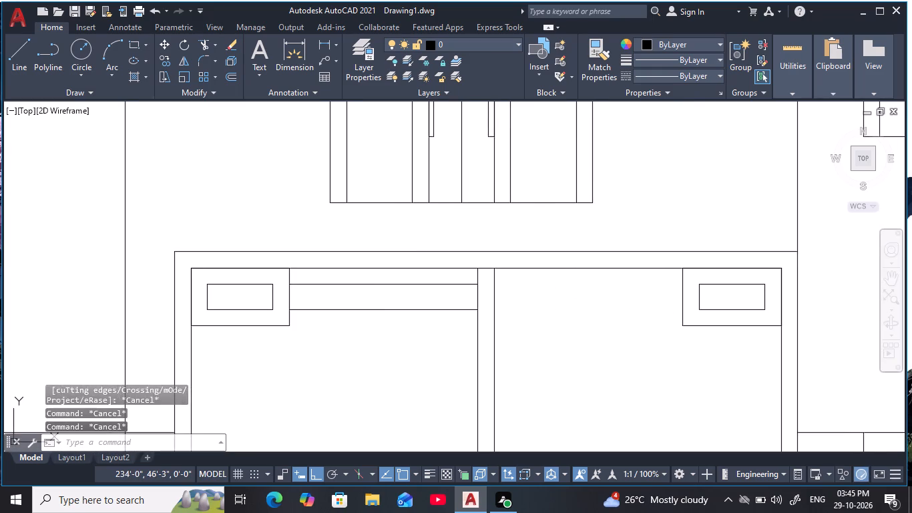
Draw two horizontal lines from the upper right corner rectangle to the centre divider, level with its inner rectangle's top and bottom edges.
{"action": "key", "text": "l"}
{"action": "key", "text": "space"}
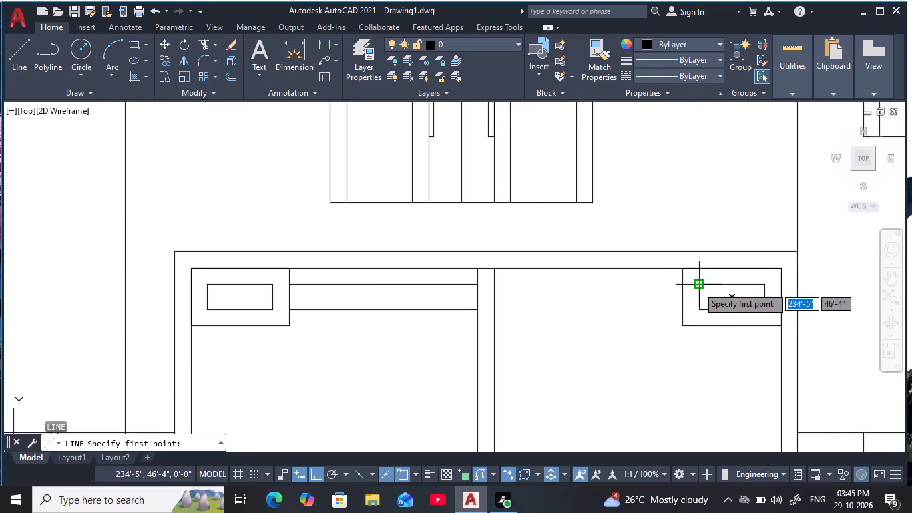
{"action": "left_click", "coordinate": [684, 283]}
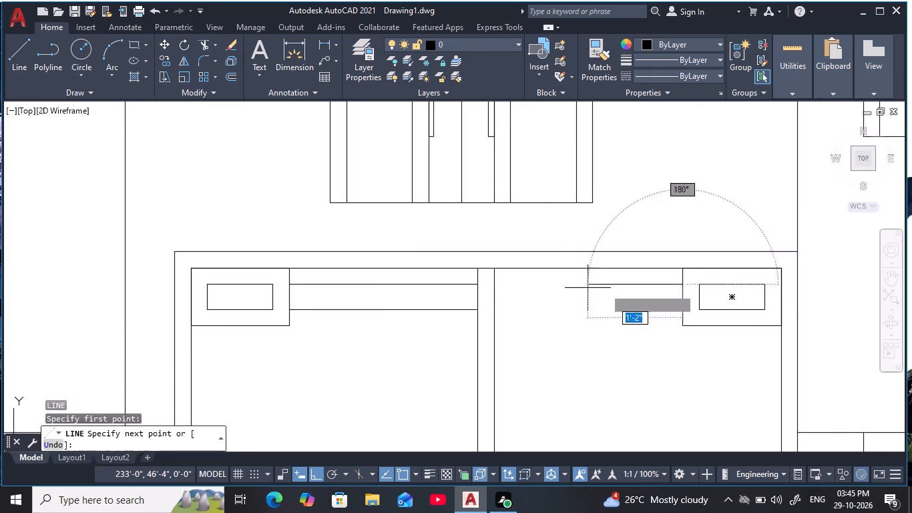
{"action": "left_click", "coordinate": [495, 288]}
{"action": "key", "text": "Escape"}
{"action": "key", "text": "Escape"}
{"action": "key", "text": "space"}
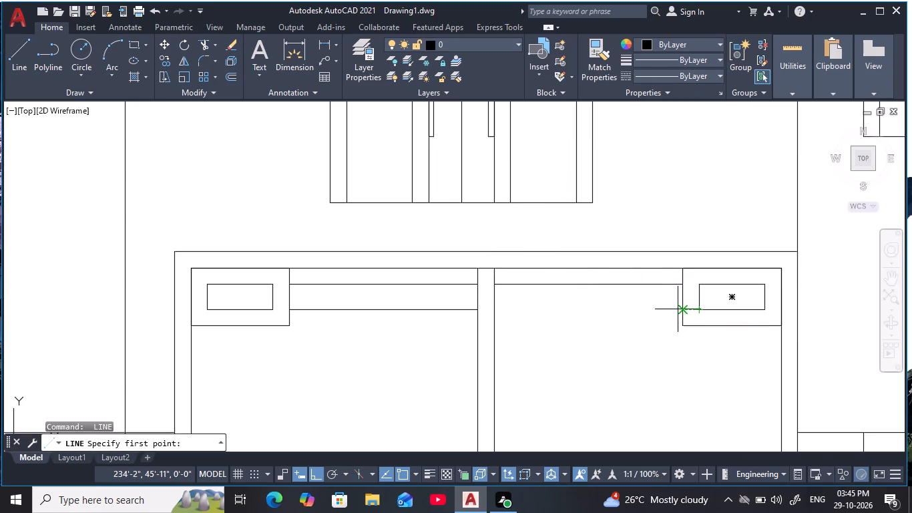
{"action": "left_click", "coordinate": [680, 310]}
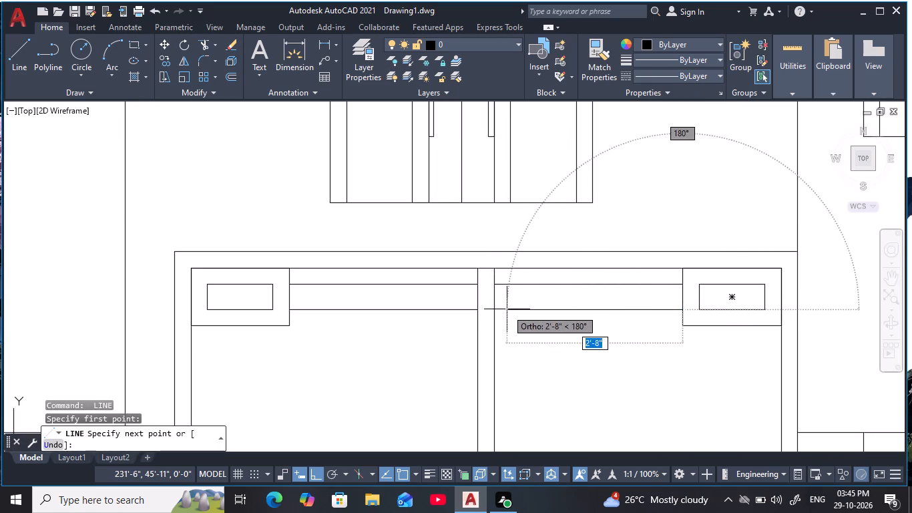
{"action": "left_click", "coordinate": [494, 311]}
{"action": "key", "text": "Escape"}
{"action": "key", "text": "Escape"}
Draw two horizontal lines from the lower right corner rectangle to the centre divider, level with its inner rectangle's top and bottom edges.
{"action": "scroll", "coordinate": [567, 337], "scroll_direction": "down", "scroll_amount": 2}
{"action": "middle_click_drag", "start_coordinate": [566, 344], "coordinate": [567, 279]}
{"action": "scroll", "coordinate": [577, 336], "scroll_direction": "up", "scroll_amount": 1}
{"action": "middle_click_drag", "start_coordinate": [578, 336], "coordinate": [578, 334]}
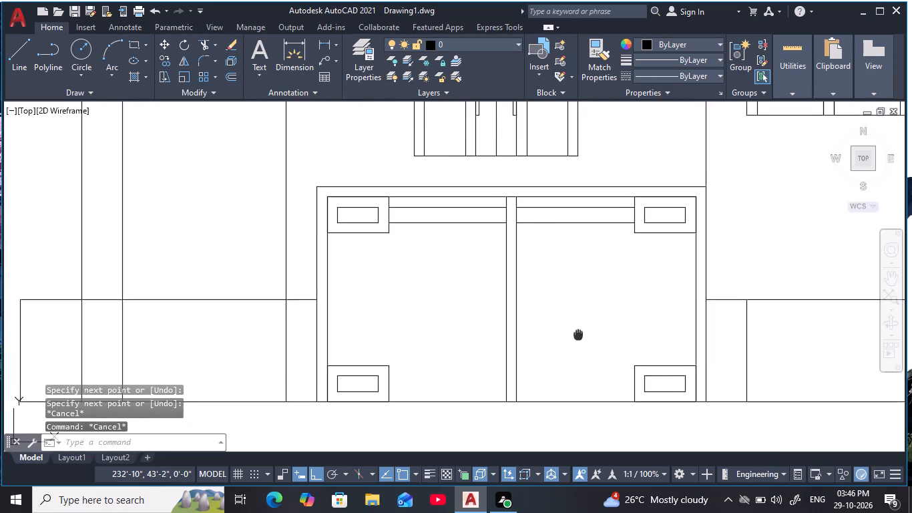
{"action": "middle_click_drag", "start_coordinate": [578, 334], "coordinate": [573, 311]}
{"action": "key", "text": "Escape"}
{"action": "key", "text": "Escape"}
{"action": "key", "text": "space"}
{"action": "scroll", "coordinate": [627, 354], "scroll_direction": "up", "scroll_amount": 2}
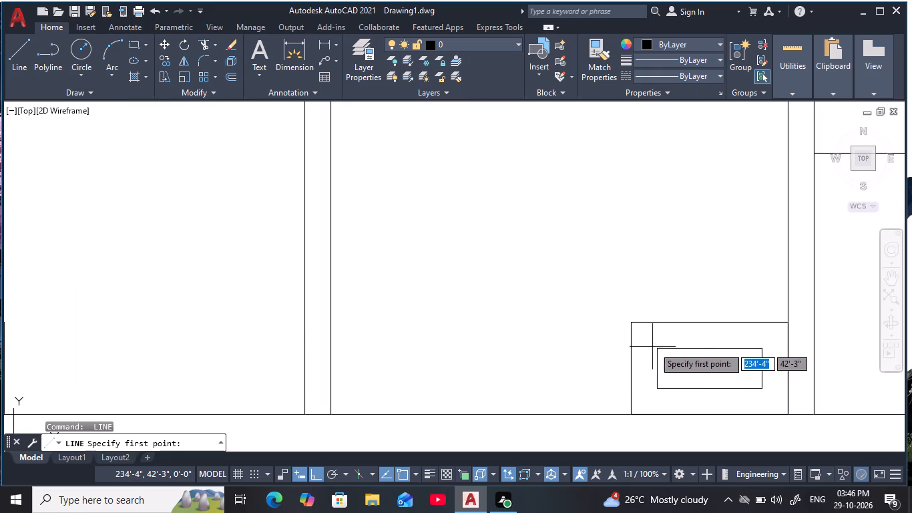
{"action": "left_click", "coordinate": [630, 347]}
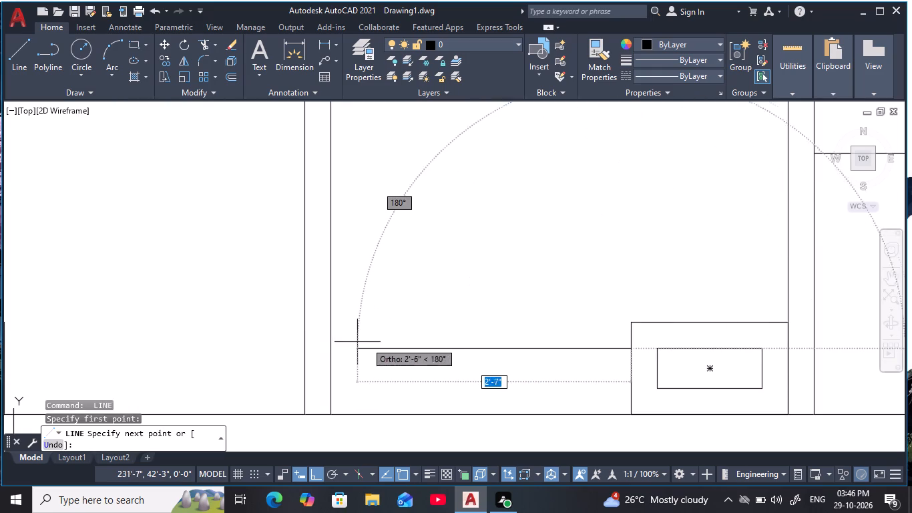
{"action": "left_click", "coordinate": [332, 348]}
{"action": "key", "text": "Escape"}
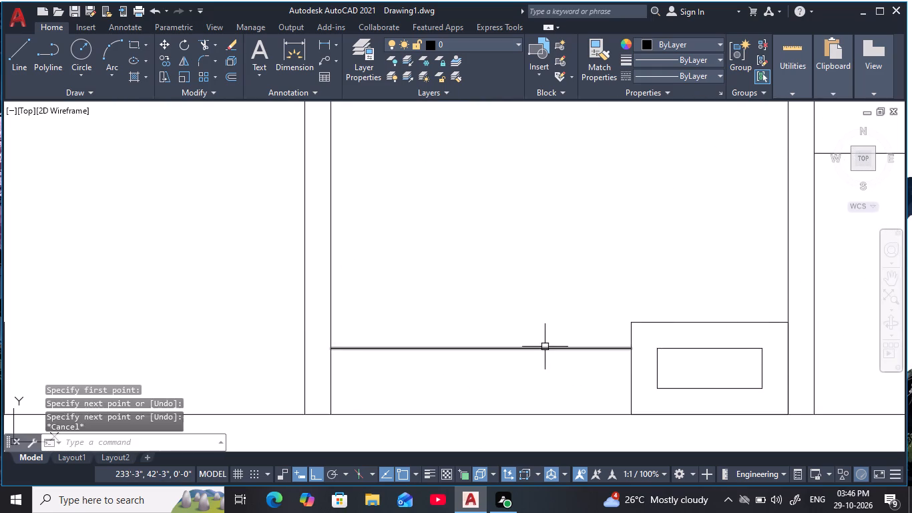
{"action": "middle_click_drag", "start_coordinate": [545, 347], "coordinate": [575, 263]}
{"action": "key", "text": "space"}
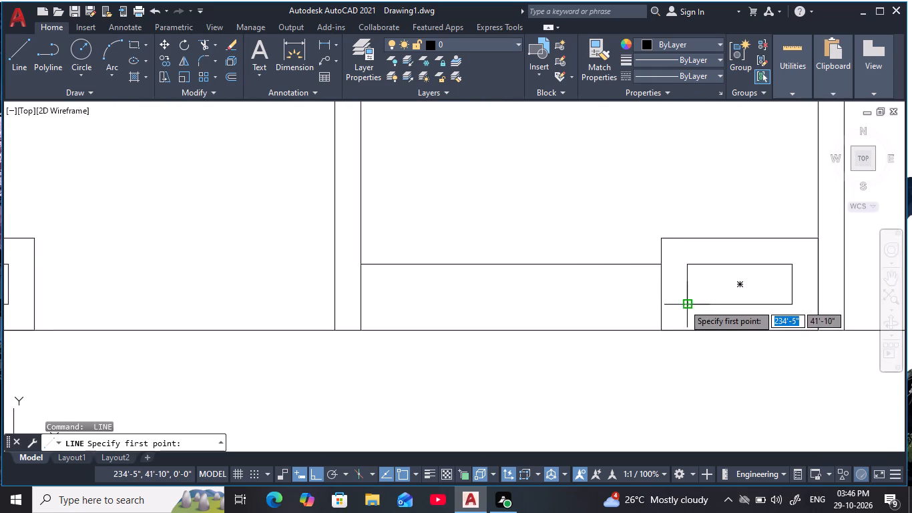
{"action": "left_click", "coordinate": [662, 307]}
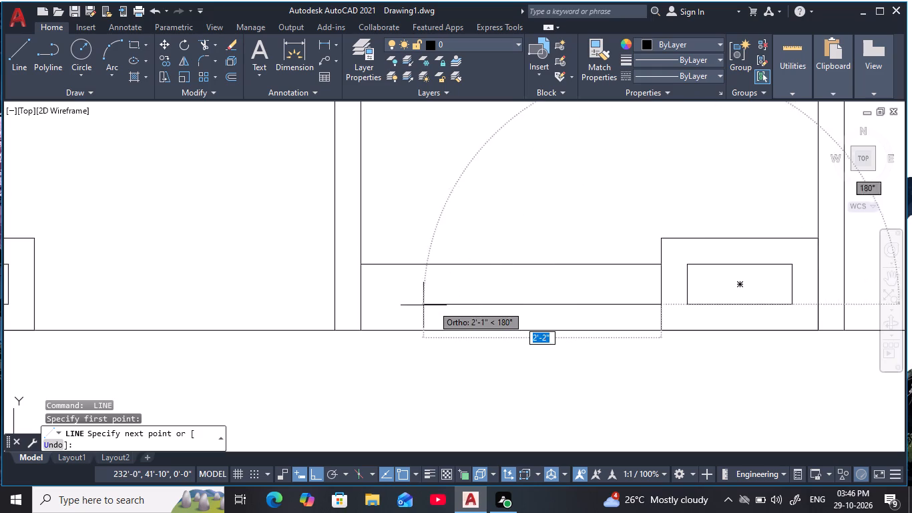
{"action": "left_click", "coordinate": [362, 307]}
{"action": "key", "text": "Escape"}
Draw two horizontal lines from the lower left corner rectangle to the centre divider, level with its inner rectangle's top and bottom edges.
{"action": "scroll", "coordinate": [276, 299], "scroll_direction": "down", "scroll_amount": 1}
{"action": "middle_click_drag", "start_coordinate": [276, 299], "coordinate": [582, 325]}
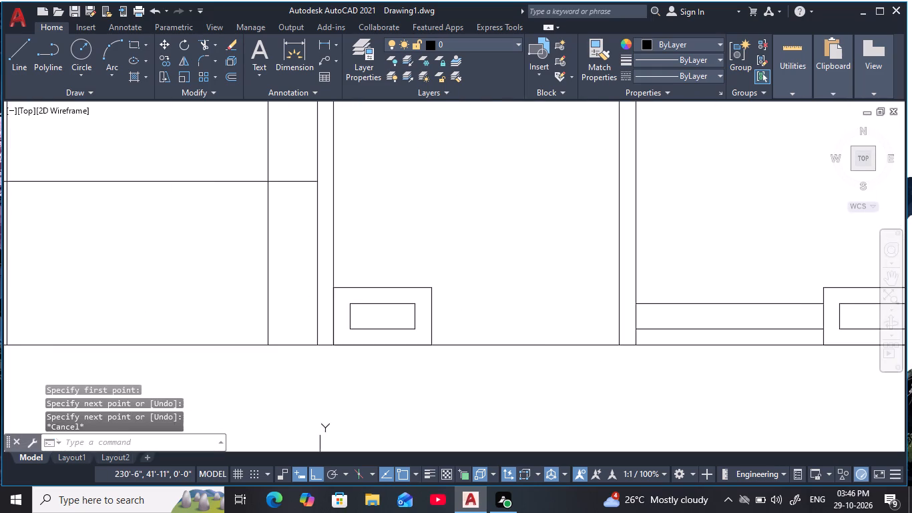
{"action": "key", "text": "space"}
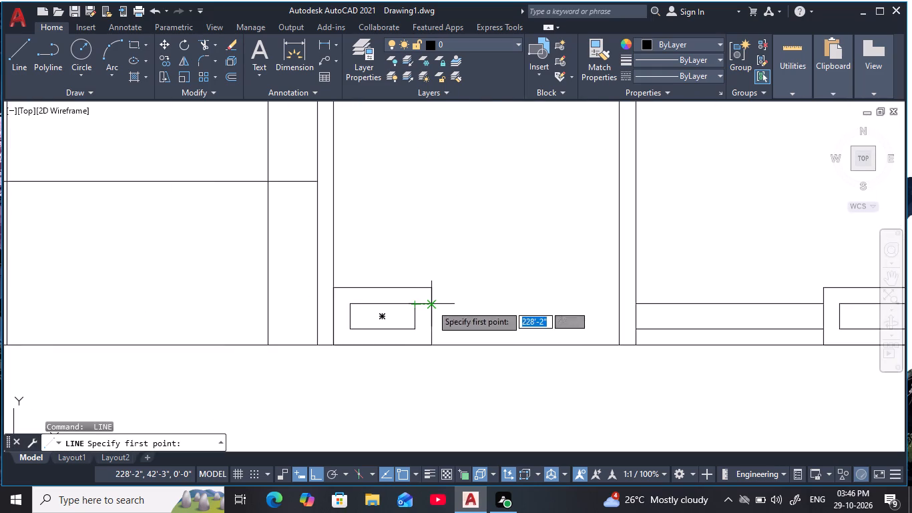
{"action": "left_click", "coordinate": [431, 304]}
{"action": "left_click", "coordinate": [622, 305]}
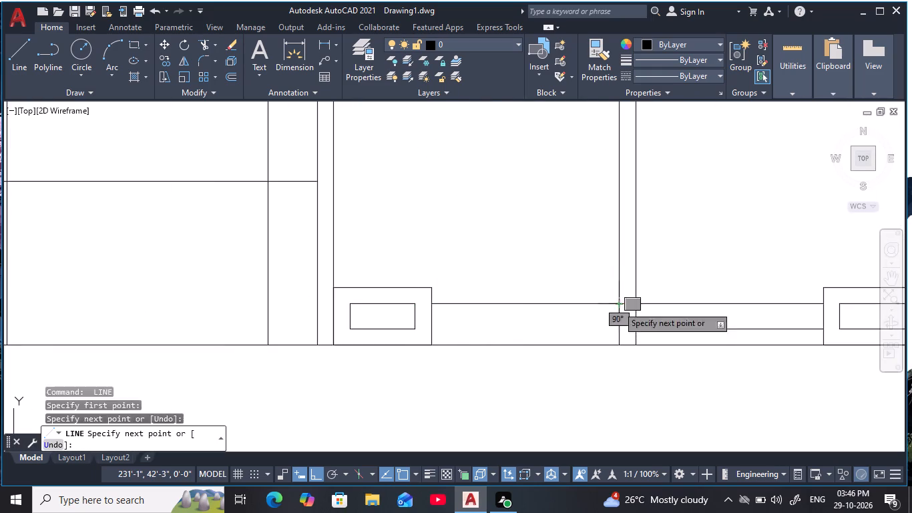
{"action": "key", "text": "Escape"}
{"action": "key", "text": "space"}
{"action": "left_click", "coordinate": [433, 331]}
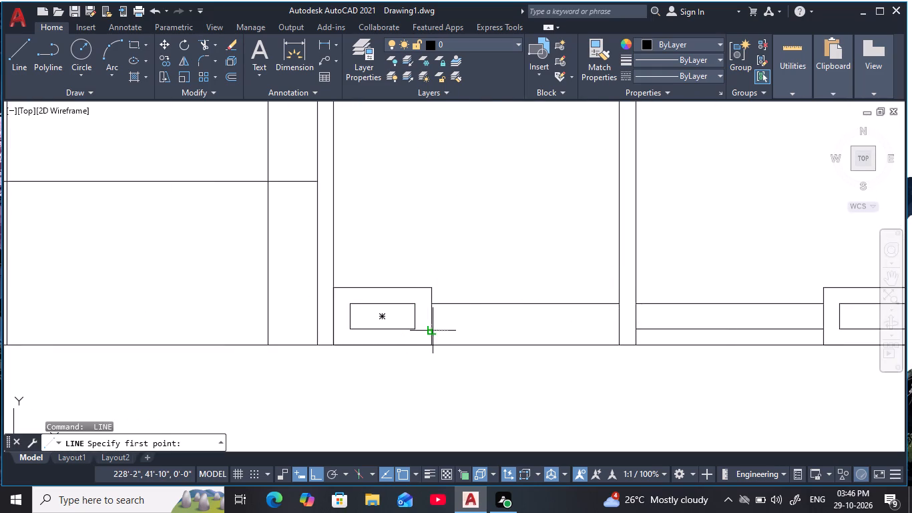
{"action": "left_click", "coordinate": [615, 331]}
{"action": "key", "text": "Escape"}
{"action": "scroll", "coordinate": [594, 287], "scroll_direction": "up", "scroll_amount": 1}
{"action": "scroll", "coordinate": [592, 286], "scroll_direction": "down", "scroll_amount": 2}
{"action": "key", "text": "Escape"}
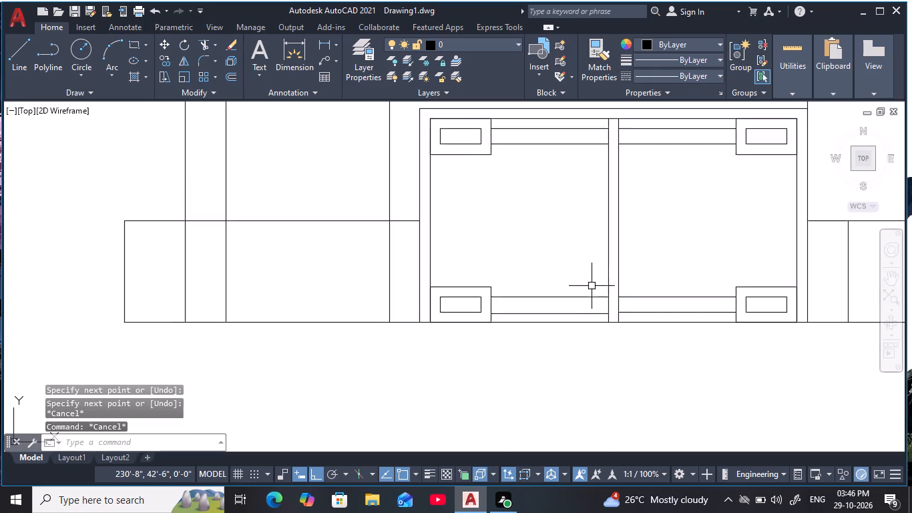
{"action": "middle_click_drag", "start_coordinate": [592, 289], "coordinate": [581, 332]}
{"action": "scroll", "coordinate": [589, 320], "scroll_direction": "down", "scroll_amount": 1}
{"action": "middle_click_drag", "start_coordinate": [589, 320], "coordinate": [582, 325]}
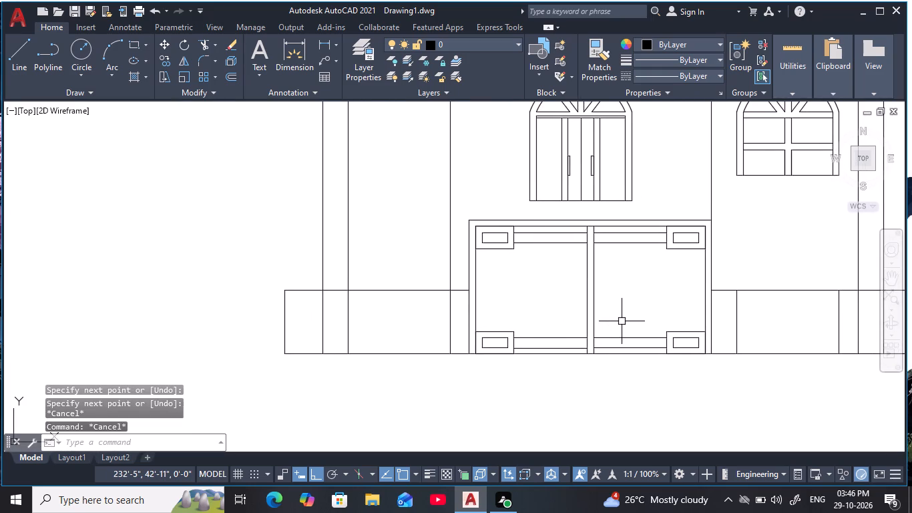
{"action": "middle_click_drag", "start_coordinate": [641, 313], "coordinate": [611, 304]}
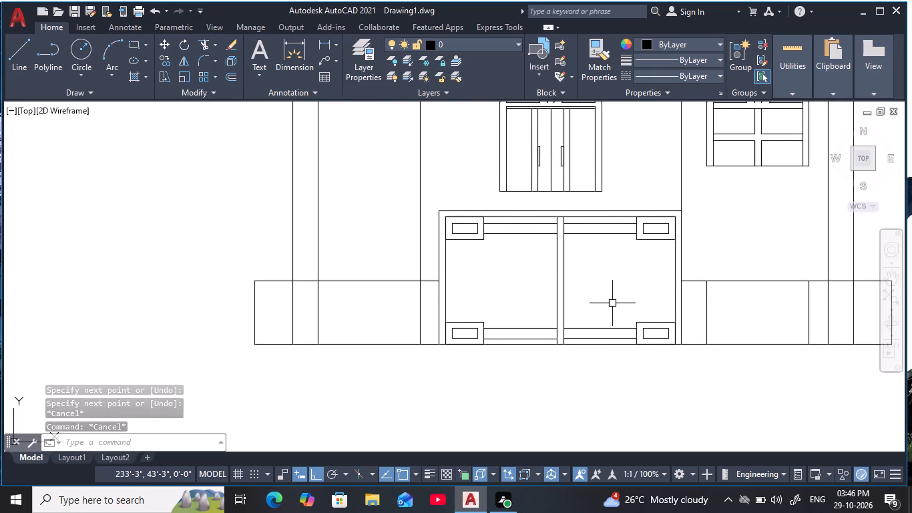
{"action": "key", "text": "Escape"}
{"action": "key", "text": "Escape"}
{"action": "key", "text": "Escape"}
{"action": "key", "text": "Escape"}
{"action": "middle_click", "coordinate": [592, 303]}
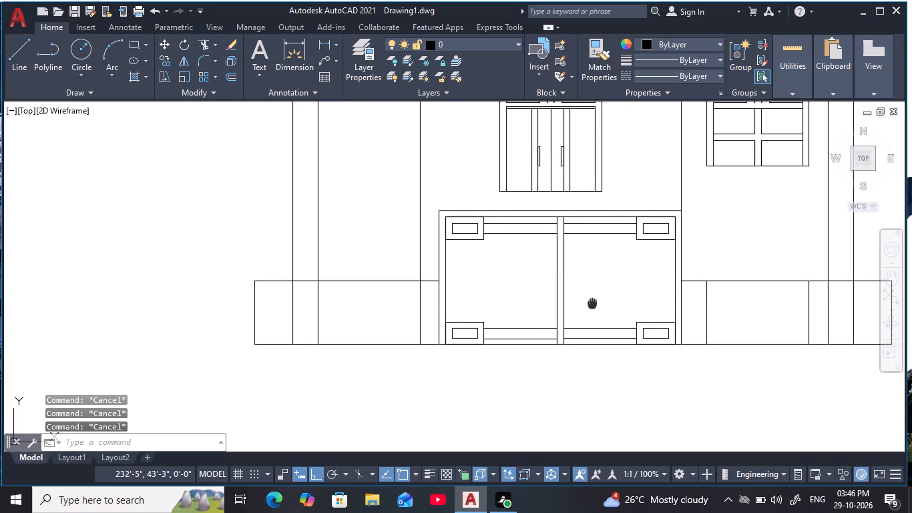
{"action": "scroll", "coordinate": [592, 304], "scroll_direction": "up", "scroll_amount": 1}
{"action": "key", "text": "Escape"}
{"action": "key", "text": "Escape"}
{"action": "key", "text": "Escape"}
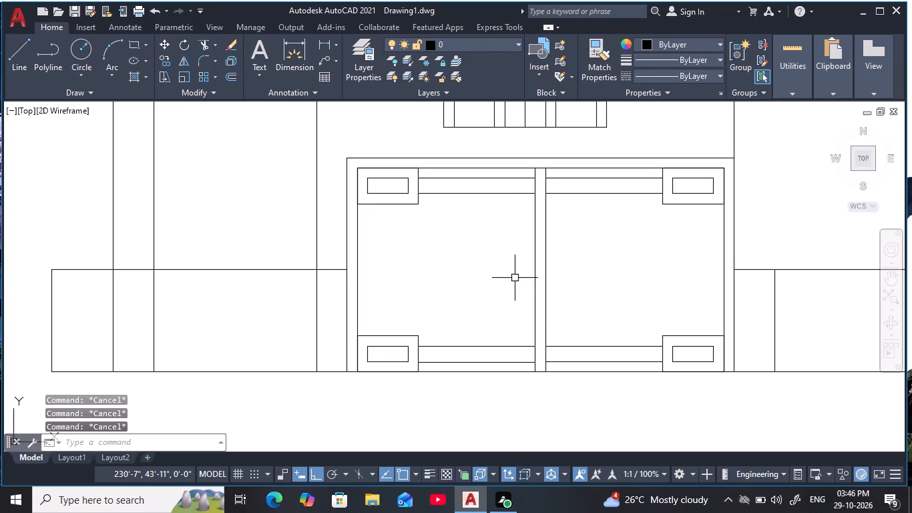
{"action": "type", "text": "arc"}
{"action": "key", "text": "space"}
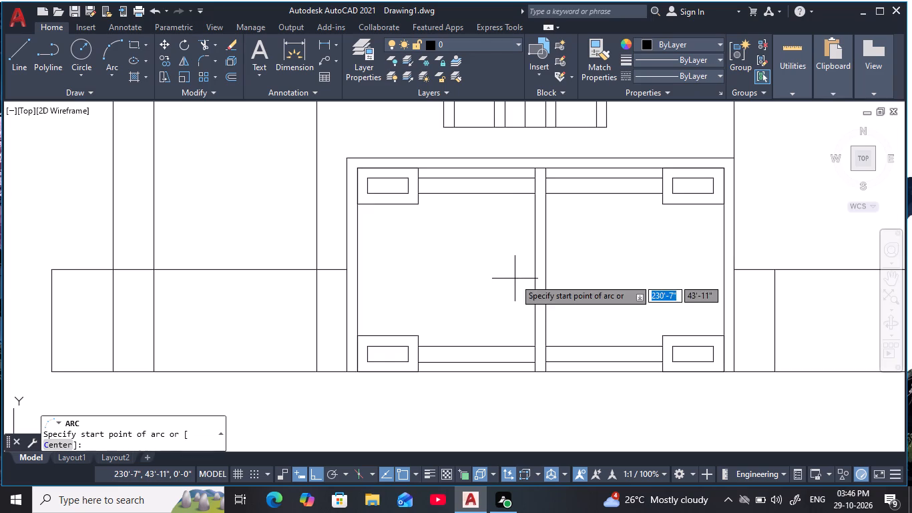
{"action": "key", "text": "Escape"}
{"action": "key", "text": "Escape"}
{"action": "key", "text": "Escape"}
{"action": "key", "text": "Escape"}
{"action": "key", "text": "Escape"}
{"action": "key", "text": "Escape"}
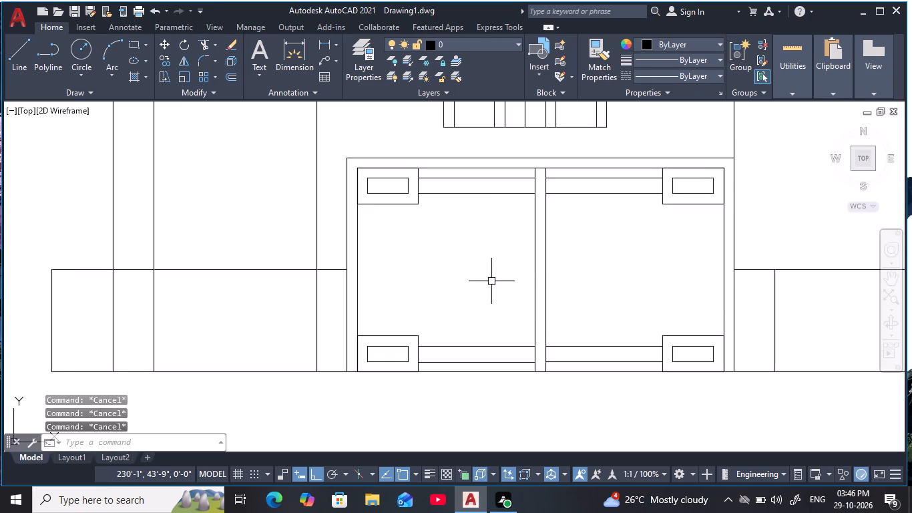
Draw a vertical line about 3'-3" long between the two left corner rectangles, aligned with their inner rectangles' right edges.
{"action": "type", "text": "l"}
{"action": "key", "text": "space"}
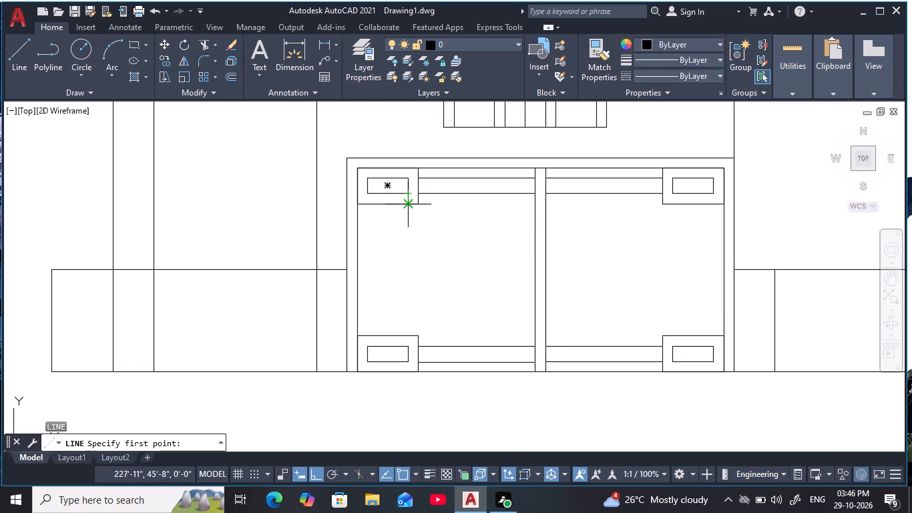
{"action": "left_click", "coordinate": [410, 204]}
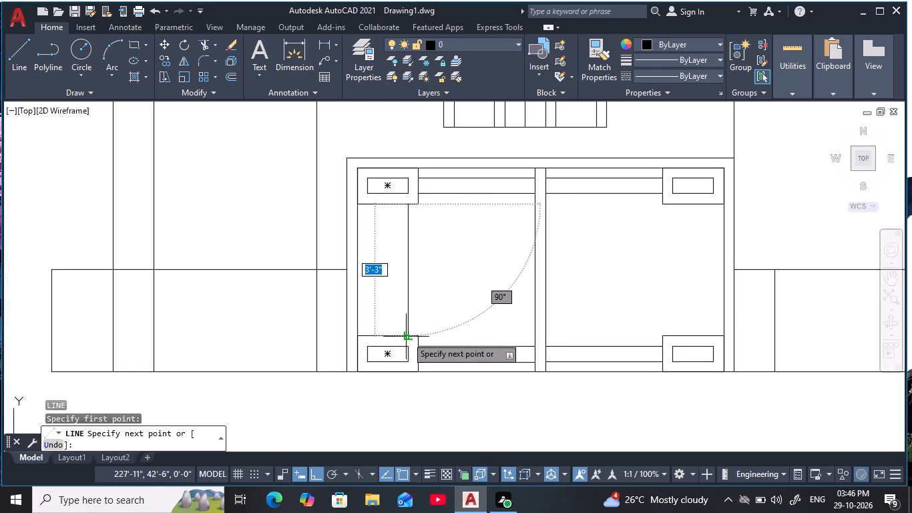
{"action": "left_click", "coordinate": [409, 335]}
{"action": "key", "text": "Escape"}
{"action": "key", "text": "Escape"}
{"action": "key", "text": "Escape"}
{"action": "key", "text": "Escape"}
{"action": "key", "text": "Escape"}
{"action": "key", "text": "Escape"}
{"action": "key", "text": "Escape"}
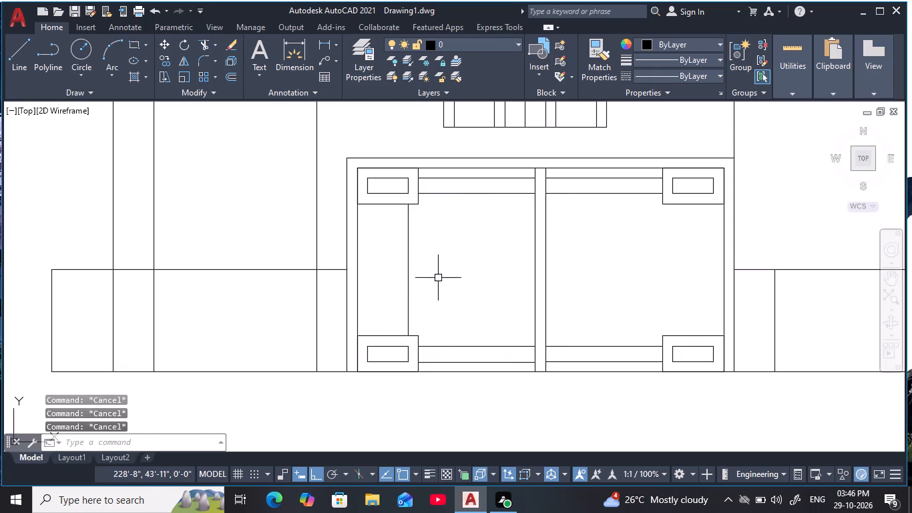
{"action": "key", "text": "Escape"}
{"action": "key", "text": "Escape"}
{"action": "key", "text": "Escape"}
{"action": "key", "text": "Escape"}
Draw a second vertical line between the two left corner rectangles, slightly left of their midpoints.
{"action": "middle_click_drag", "start_coordinate": [459, 276], "coordinate": [453, 278]}
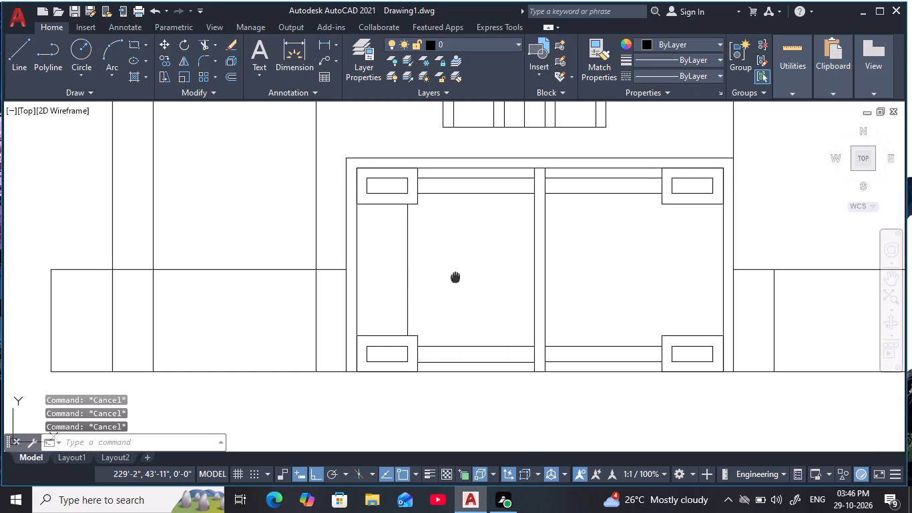
{"action": "middle_click_drag", "start_coordinate": [453, 278], "coordinate": [430, 283]}
{"action": "key", "text": "Escape"}
{"action": "type", "text": "l"}
{"action": "key", "text": "space"}
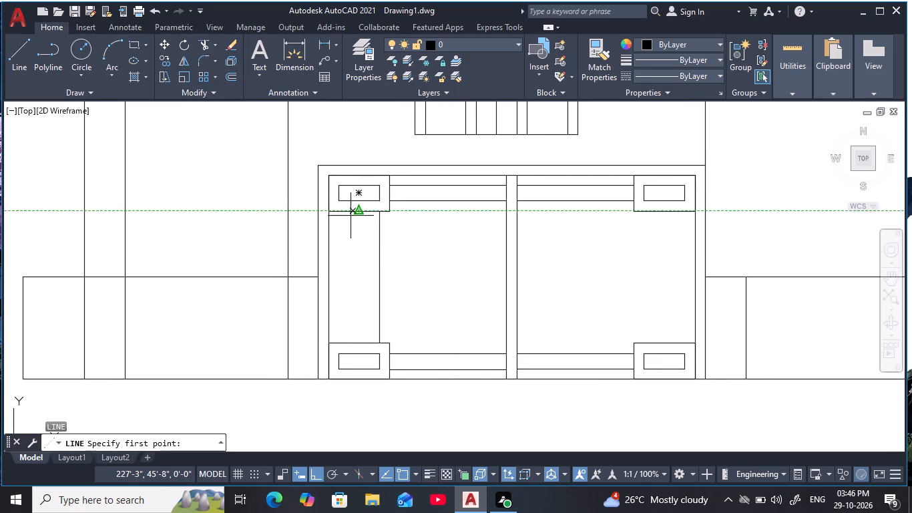
{"action": "left_click", "coordinate": [351, 215]}
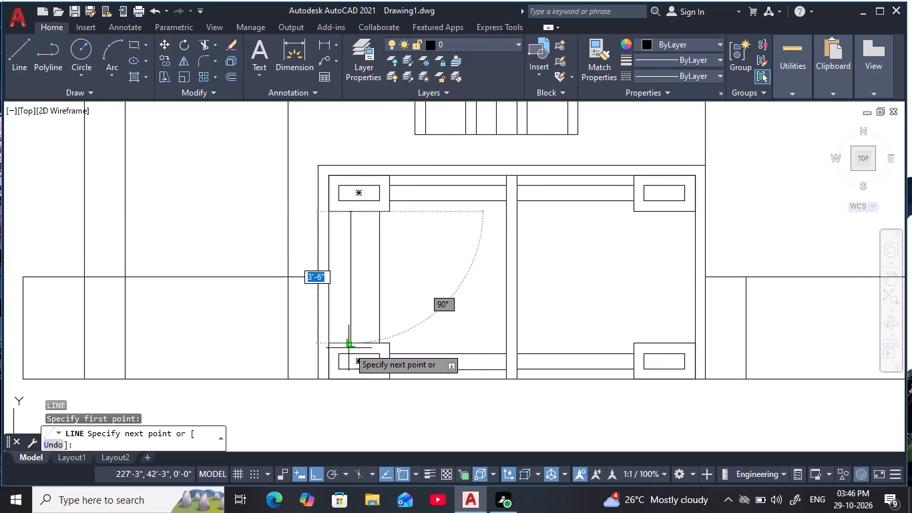
{"action": "left_click", "coordinate": [347, 344]}
{"action": "key", "text": "Escape"}
{"action": "key", "text": "Escape"}
Draw a vertical line between the two right corner rectangles, aligned with their inner rectangles' left edges.
{"action": "scroll", "coordinate": [429, 290], "scroll_direction": "down", "scroll_amount": 1}
{"action": "middle_click_drag", "start_coordinate": [431, 292], "coordinate": [379, 309]}
{"action": "key", "text": "Escape"}
{"action": "key", "text": "Escape"}
{"action": "middle_click_drag", "start_coordinate": [527, 299], "coordinate": [469, 288]}
{"action": "key", "text": "Escape"}
{"action": "key", "text": "space"}
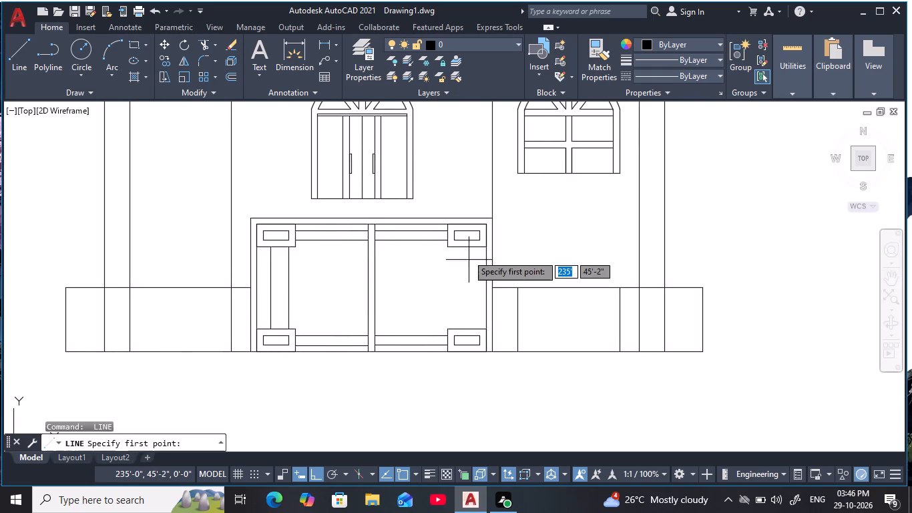
{"action": "left_click", "coordinate": [453, 248]}
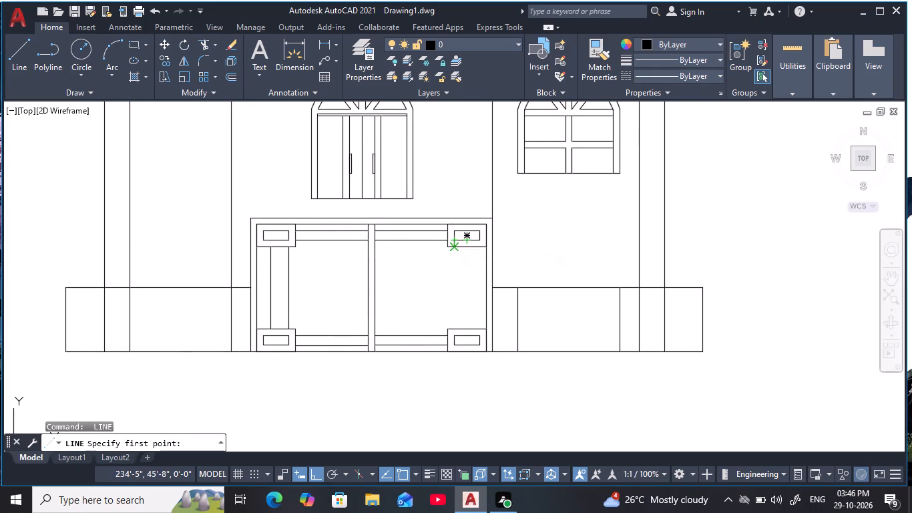
{"action": "left_click", "coordinate": [454, 330]}
{"action": "key", "text": "Escape"}
{"action": "key", "text": "Escape"}
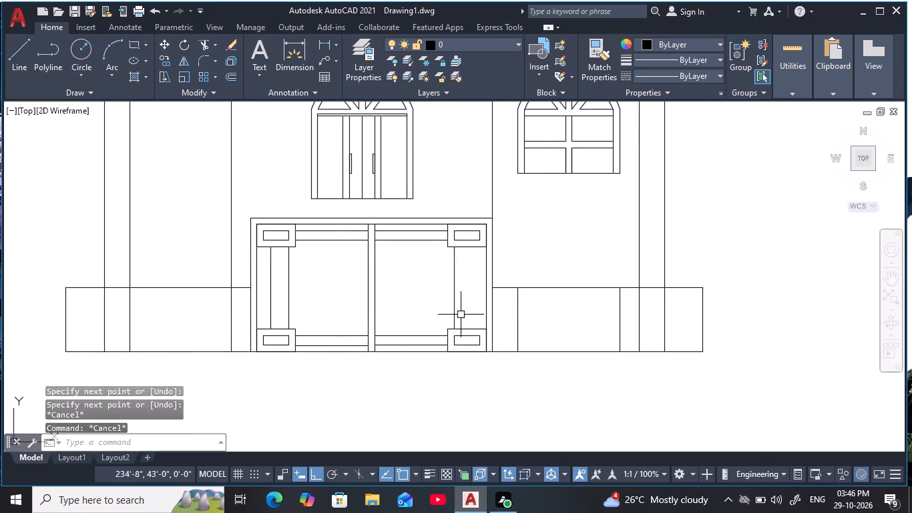
{"action": "key", "text": "Escape"}
Draw a second vertical line between the two right corner rectangles, slightly right of their midpoints.
{"action": "key", "text": "space"}
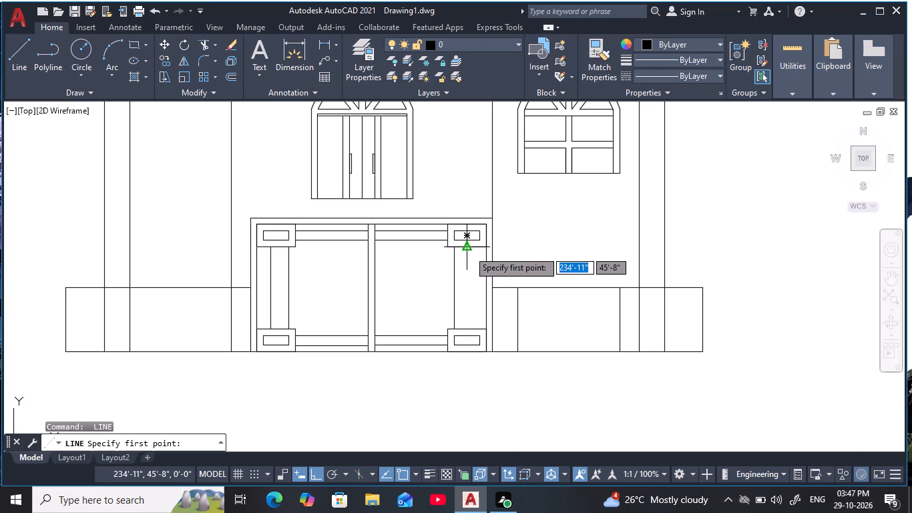
{"action": "scroll", "coordinate": [469, 250], "scroll_direction": "up", "scroll_amount": 2}
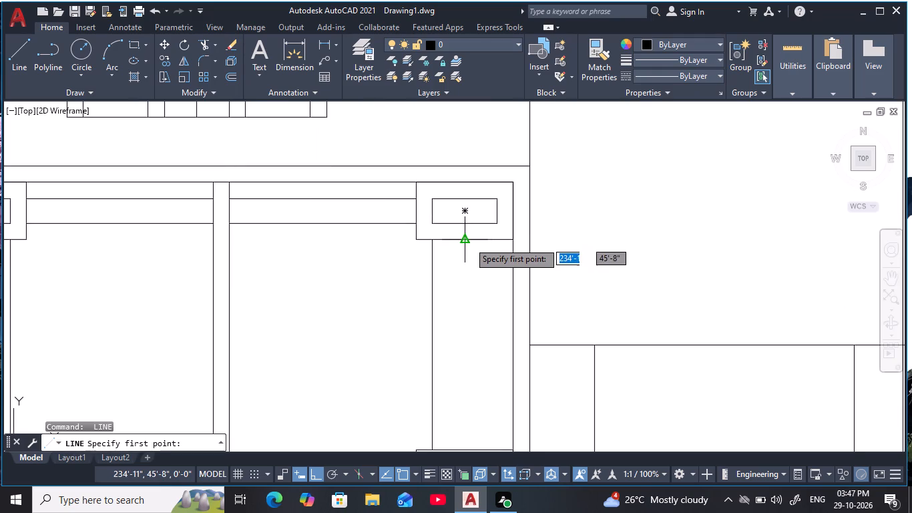
{"action": "left_click", "coordinate": [474, 242]}
{"action": "middle_click_drag", "start_coordinate": [495, 355], "coordinate": [497, 229]}
{"action": "left_click", "coordinate": [479, 325]}
{"action": "key", "text": "Escape"}
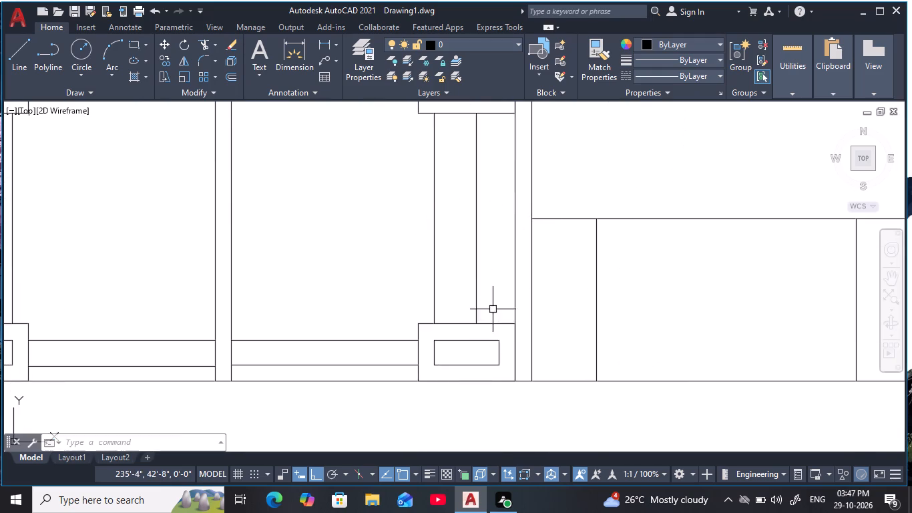
{"action": "scroll", "coordinate": [510, 281], "scroll_direction": "down", "scroll_amount": 2}
{"action": "key", "text": "Escape"}
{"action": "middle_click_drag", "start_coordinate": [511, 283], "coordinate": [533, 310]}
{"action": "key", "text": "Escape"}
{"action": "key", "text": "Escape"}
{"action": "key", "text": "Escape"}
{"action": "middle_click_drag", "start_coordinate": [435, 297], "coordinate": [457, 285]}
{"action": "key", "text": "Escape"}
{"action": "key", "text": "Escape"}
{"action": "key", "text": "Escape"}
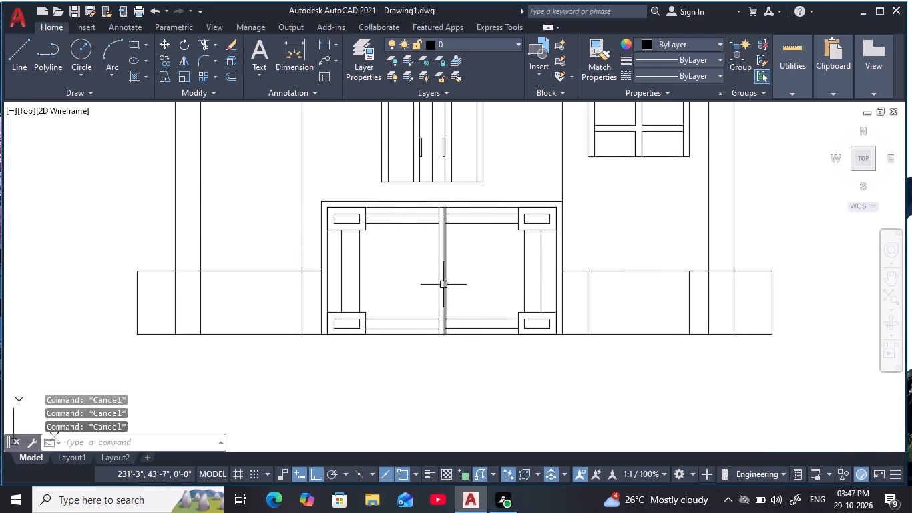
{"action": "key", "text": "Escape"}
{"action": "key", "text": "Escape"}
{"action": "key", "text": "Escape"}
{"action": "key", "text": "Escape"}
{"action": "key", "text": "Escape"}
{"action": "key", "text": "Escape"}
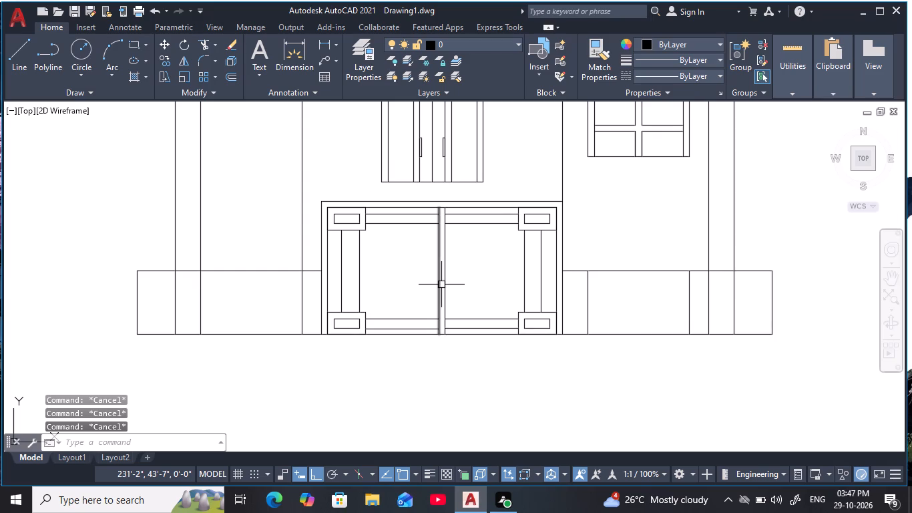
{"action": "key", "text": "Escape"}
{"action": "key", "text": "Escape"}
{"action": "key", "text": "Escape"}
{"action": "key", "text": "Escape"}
With Ortho off, draw a three-point arc through the facing outer corners of the left corner rectangles, bulging to the inner vertical line and ending outside the opening.
{"action": "key", "text": "a"}
{"action": "type", "text": "rc"}
{"action": "key", "text": "space"}
{"action": "scroll", "coordinate": [345, 247], "scroll_direction": "up", "scroll_amount": 2}
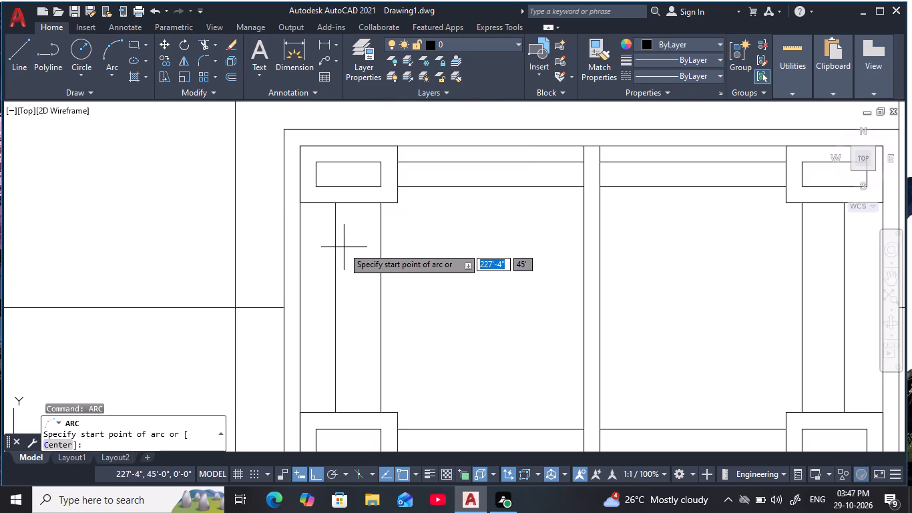
{"action": "left_click", "coordinate": [303, 206]}
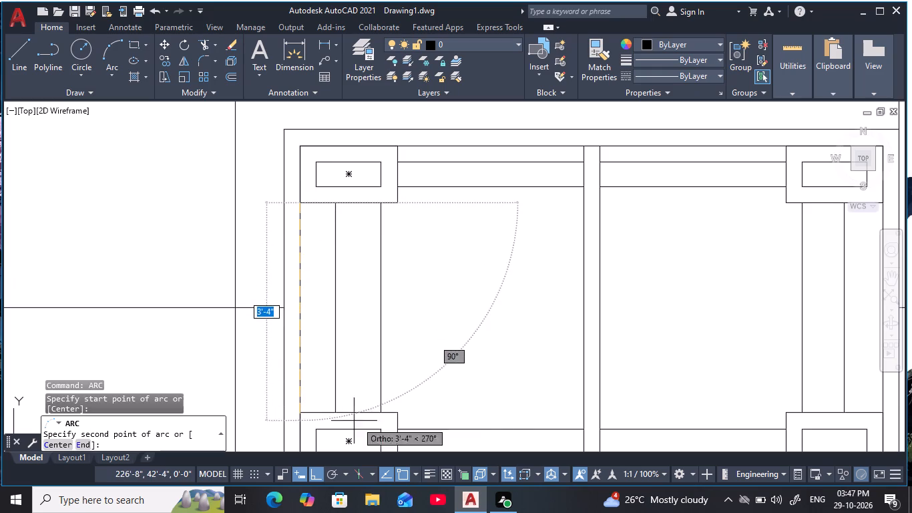
{"action": "left_click", "coordinate": [300, 413]}
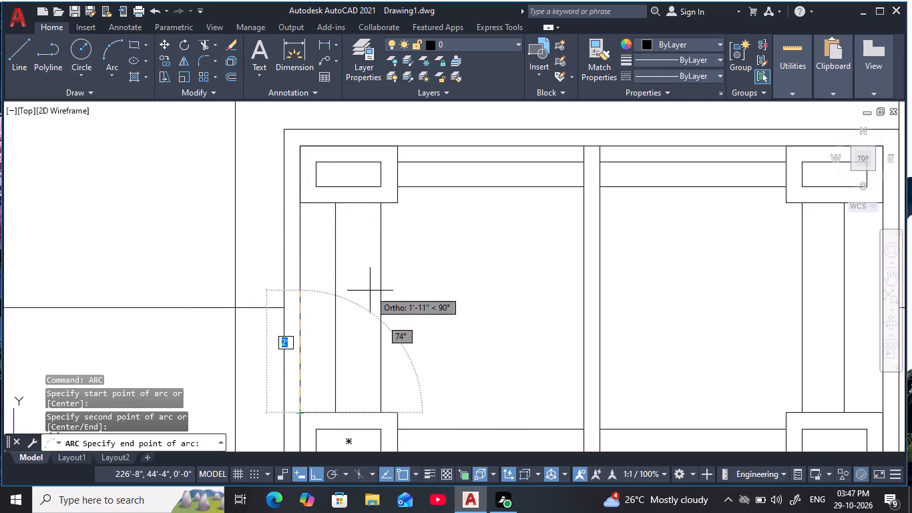
{"action": "key", "text": "F8"}
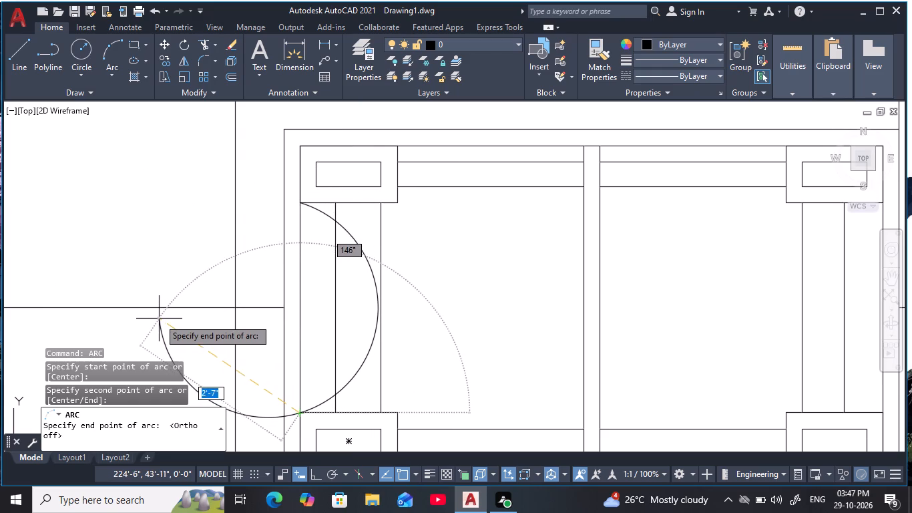
{"action": "scroll", "coordinate": [163, 319], "scroll_direction": "up", "scroll_amount": 1}
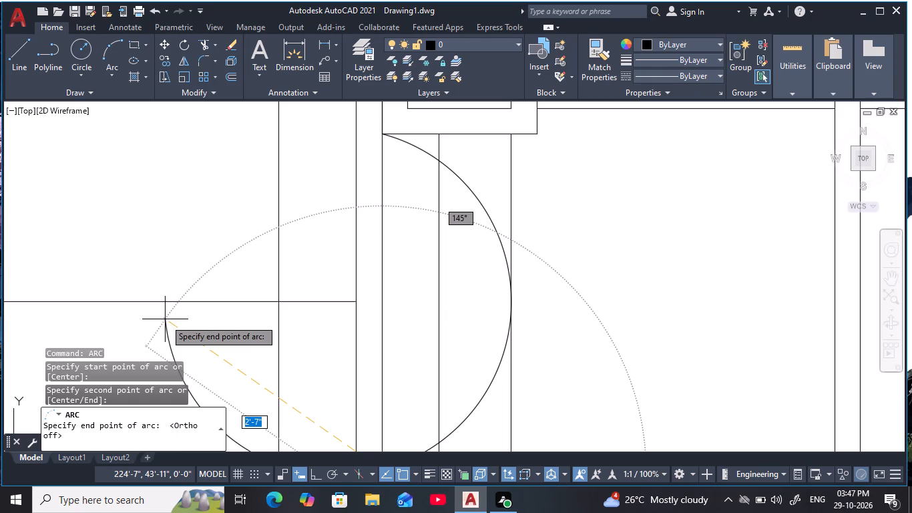
{"action": "scroll", "coordinate": [165, 319], "scroll_direction": "down", "scroll_amount": 1}
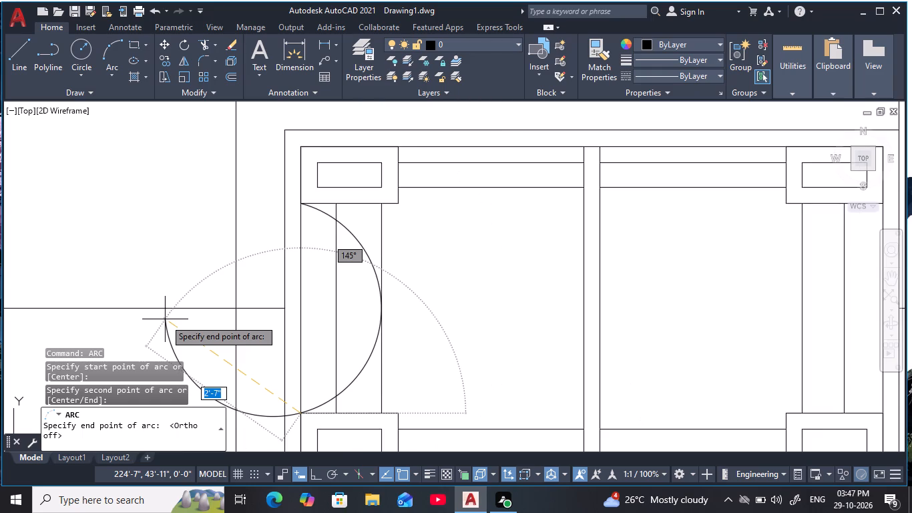
{"action": "left_click", "coordinate": [165, 319]}
{"action": "key", "text": "Escape"}
{"action": "key", "text": "Escape"}
{"action": "key", "text": "Escape"}
{"action": "key", "text": "Escape"}
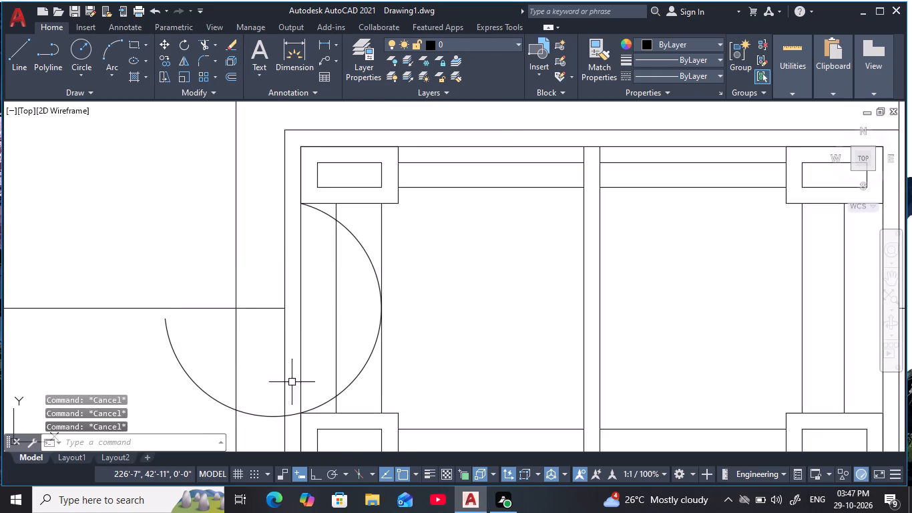
{"action": "key", "text": "Escape"}
Trim the left arc at the opening's left edge and erase its leftover portion outside the opening.
{"action": "type", "text": "tr"}
{"action": "key", "text": "space"}
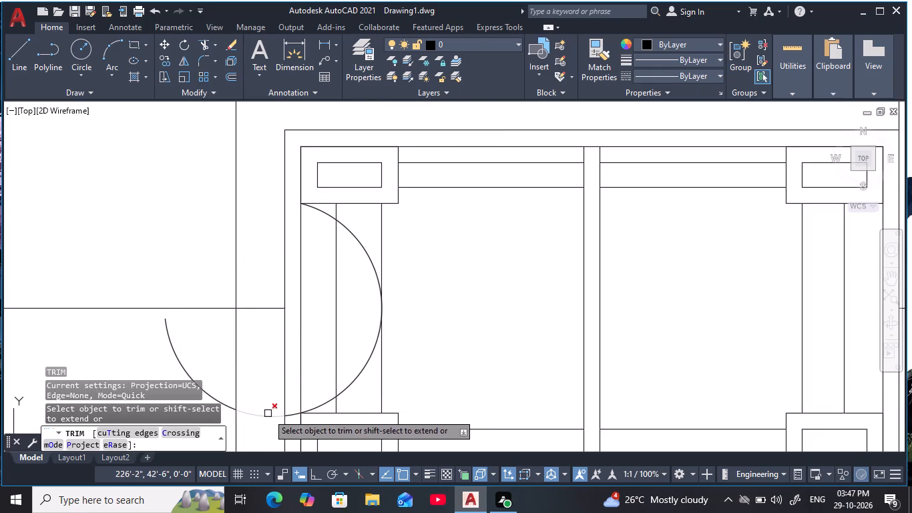
{"action": "scroll", "coordinate": [281, 419], "scroll_direction": "up", "scroll_amount": 2}
{"action": "left_click", "coordinate": [306, 413]}
{"action": "key", "text": "Escape"}
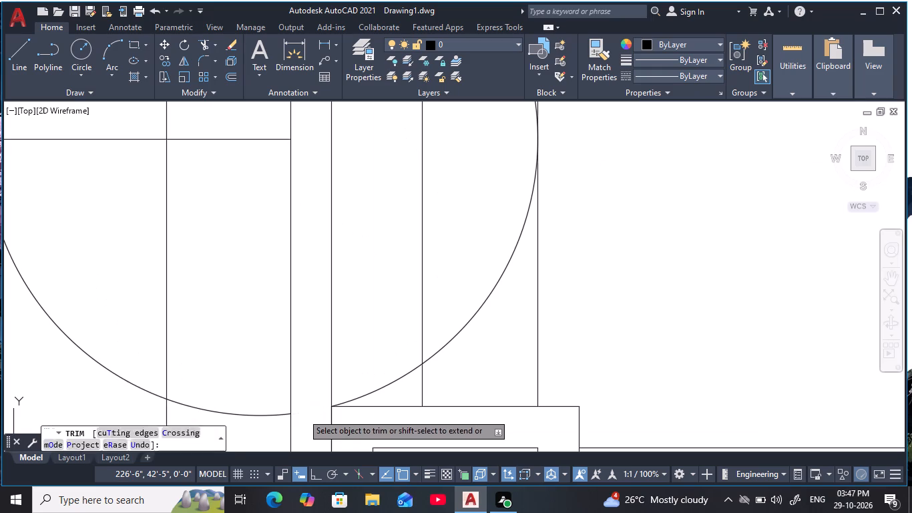
{"action": "key", "text": "Escape"}
{"action": "key", "text": "Escape"}
{"action": "left_click", "coordinate": [258, 423]}
{"action": "left_click", "coordinate": [257, 401]}
{"action": "type", "text": "e"}
{"action": "key", "text": "space"}
{"action": "key", "text": "Escape"}
{"action": "scroll", "coordinate": [258, 390], "scroll_direction": "down", "scroll_amount": 2}
{"action": "middle_click_drag", "start_coordinate": [260, 395], "coordinate": [262, 406]}
{"action": "key", "text": "Escape"}
{"action": "key", "text": "Escape"}
{"action": "key", "text": "Escape"}
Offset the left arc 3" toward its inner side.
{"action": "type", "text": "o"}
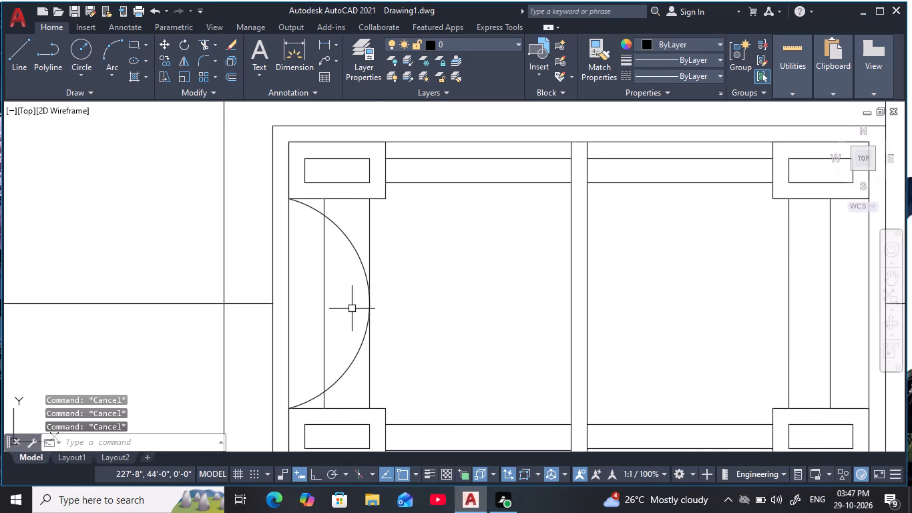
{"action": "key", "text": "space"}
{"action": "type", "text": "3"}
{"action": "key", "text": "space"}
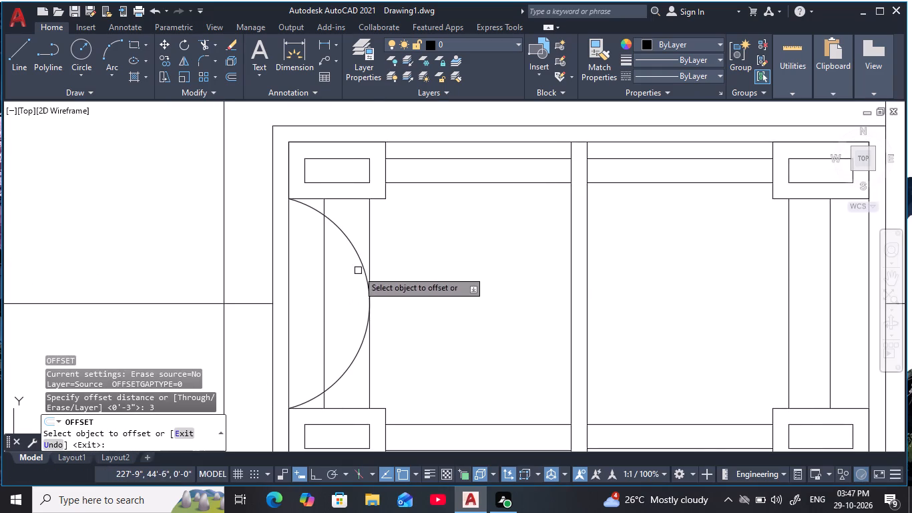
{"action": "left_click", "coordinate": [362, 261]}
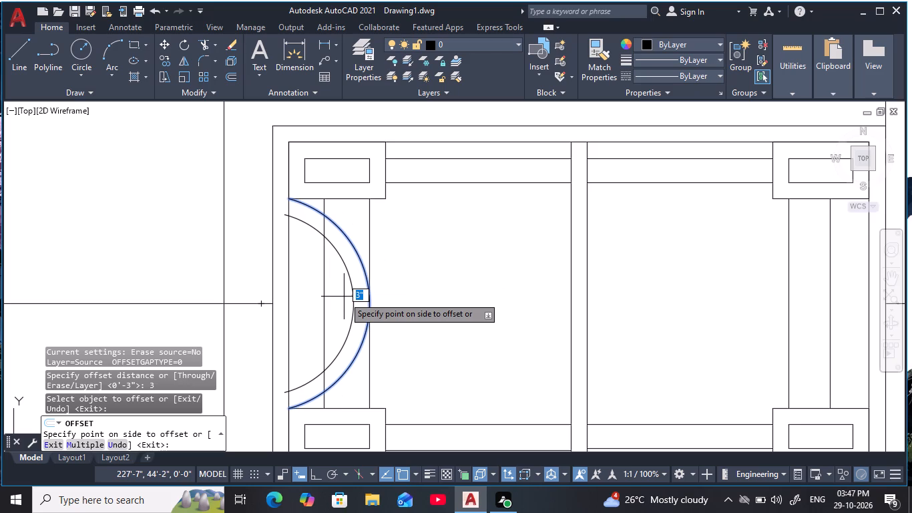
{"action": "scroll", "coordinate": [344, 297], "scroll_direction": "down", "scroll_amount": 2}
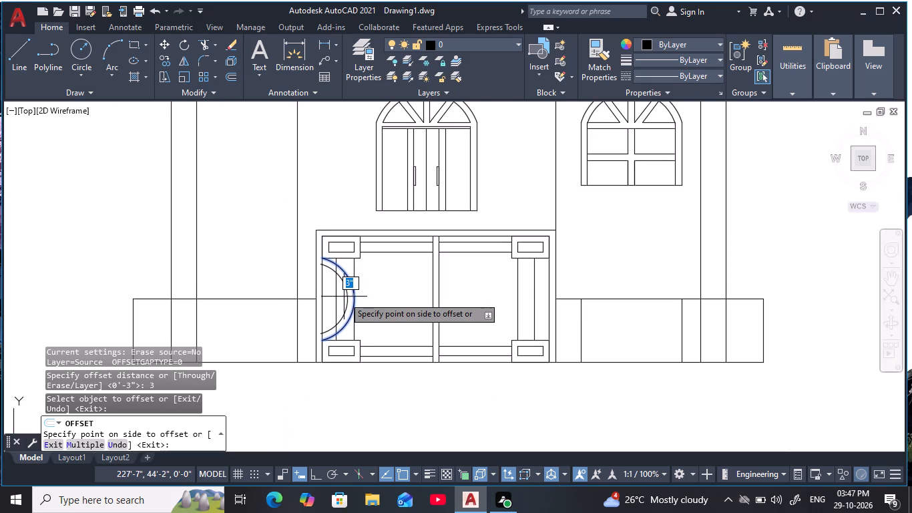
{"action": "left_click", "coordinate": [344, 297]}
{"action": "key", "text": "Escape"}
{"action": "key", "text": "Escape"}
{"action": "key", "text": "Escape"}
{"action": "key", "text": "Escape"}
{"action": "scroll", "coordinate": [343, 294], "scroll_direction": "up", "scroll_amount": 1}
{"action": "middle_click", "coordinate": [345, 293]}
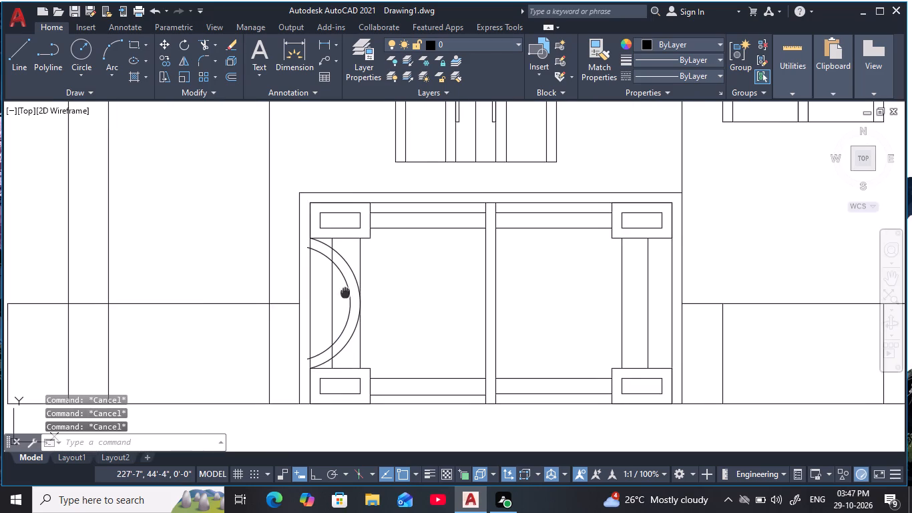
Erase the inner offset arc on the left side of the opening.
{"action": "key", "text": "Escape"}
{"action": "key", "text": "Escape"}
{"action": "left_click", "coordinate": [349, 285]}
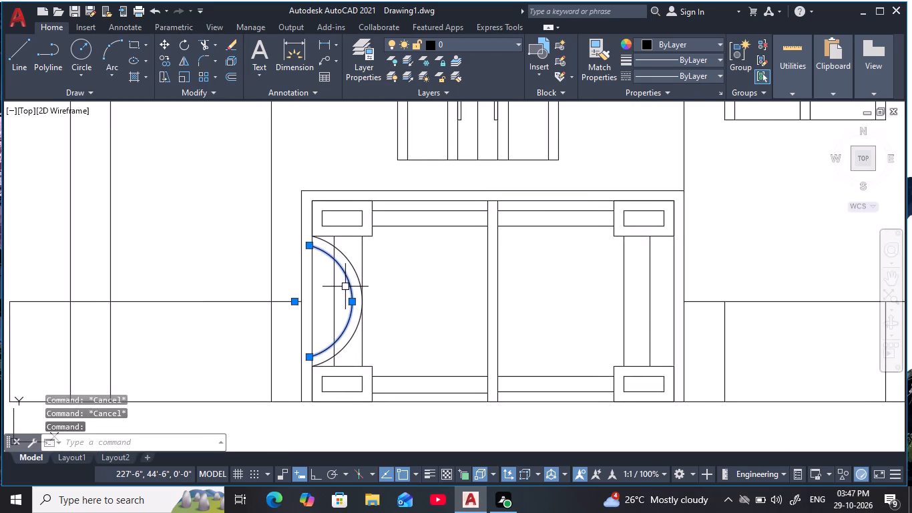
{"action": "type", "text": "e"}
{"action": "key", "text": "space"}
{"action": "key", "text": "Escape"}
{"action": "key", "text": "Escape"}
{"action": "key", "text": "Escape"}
Offset the left arc 2" toward its inner side.
{"action": "type", "text": "o 3"}
{"action": "key", "text": "BackSpace"}
{"action": "type", "text": "2"}
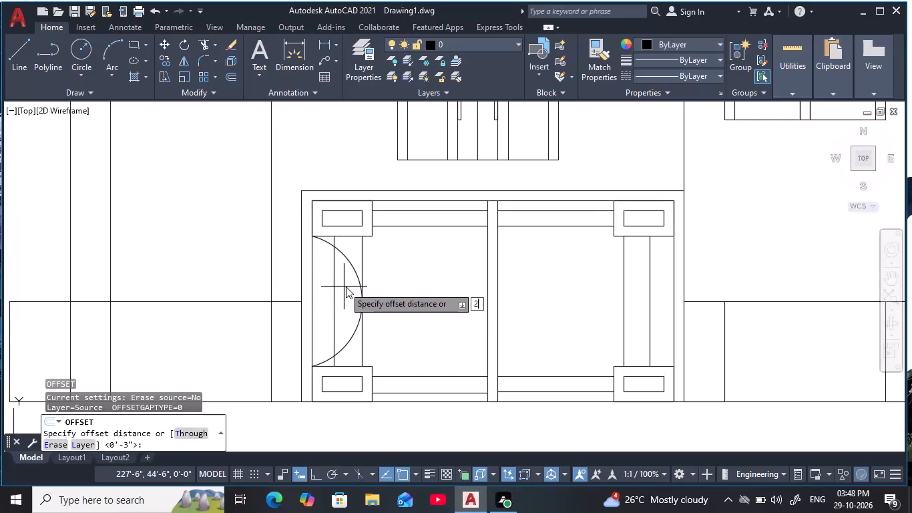
{"action": "key", "text": "space"}
{"action": "left_click", "coordinate": [357, 278]}
{"action": "left_click", "coordinate": [343, 294]}
{"action": "key", "text": "Escape"}
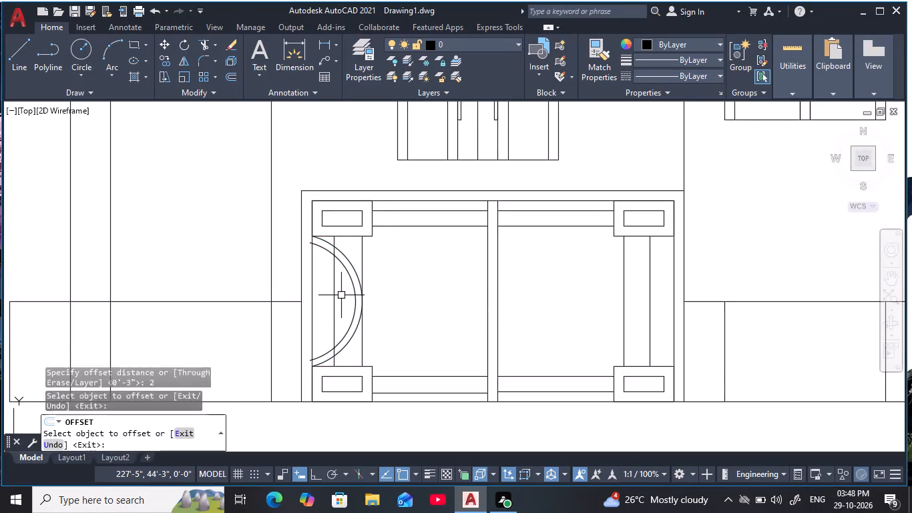
{"action": "key", "text": "Escape"}
{"action": "key", "text": "Escape"}
{"action": "key", "text": "Escape"}
Trim the left vertical line where it crosses between the two left arcs, at both the upper and lower crossings.
{"action": "type", "text": "tr"}
{"action": "key", "text": "space"}
{"action": "scroll", "coordinate": [341, 265], "scroll_direction": "up", "scroll_amount": 2}
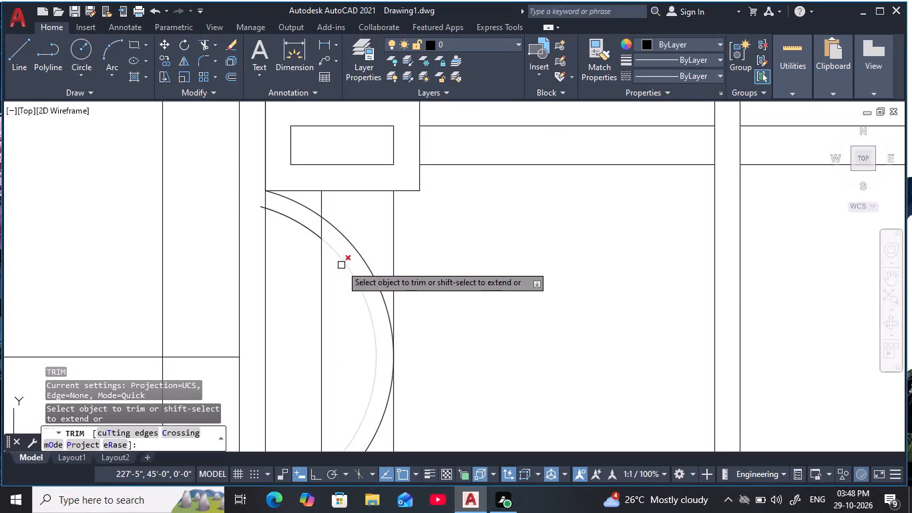
{"action": "left_click", "coordinate": [320, 228]}
{"action": "scroll", "coordinate": [334, 317], "scroll_direction": "down", "scroll_amount": 1}
{"action": "middle_click_drag", "start_coordinate": [336, 321], "coordinate": [349, 257]}
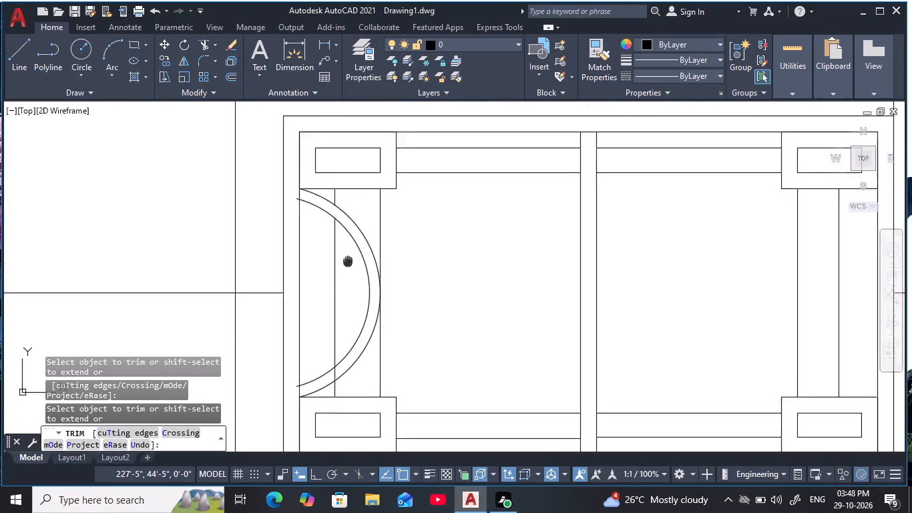
{"action": "middle_click_drag", "start_coordinate": [349, 257], "coordinate": [363, 227]}
{"action": "scroll", "coordinate": [346, 333], "scroll_direction": "up", "scroll_amount": 2}
{"action": "left_click", "coordinate": [375, 316]}
{"action": "left_click", "coordinate": [349, 330]}
{"action": "scroll", "coordinate": [410, 320], "scroll_direction": "down", "scroll_amount": 3}
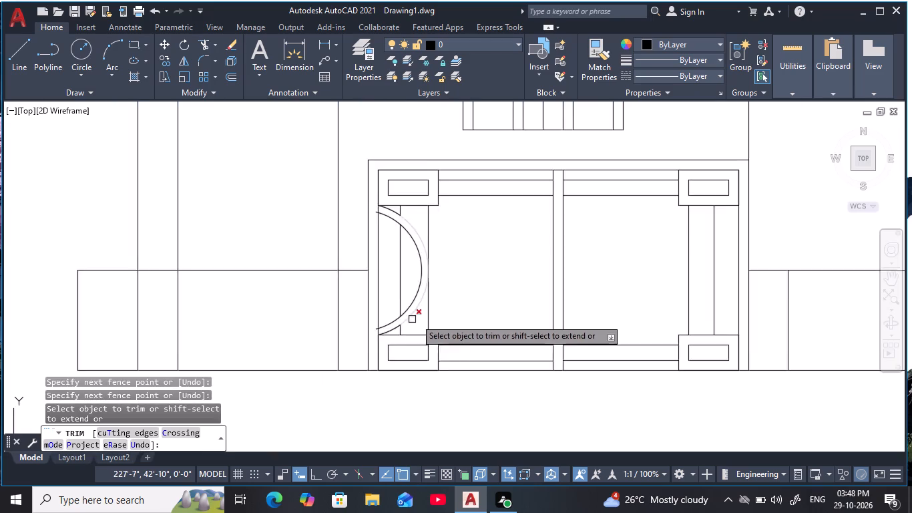
Trim both overhanging ends of the inner left arc at the opening's inner left edge.
{"action": "middle_click_drag", "start_coordinate": [417, 318], "coordinate": [344, 338]}
{"action": "scroll", "coordinate": [309, 349], "scroll_direction": "up", "scroll_amount": 5}
{"action": "middle_click_drag", "start_coordinate": [292, 371], "coordinate": [359, 337]}
{"action": "scroll", "coordinate": [357, 337], "scroll_direction": "up", "scroll_amount": 1}
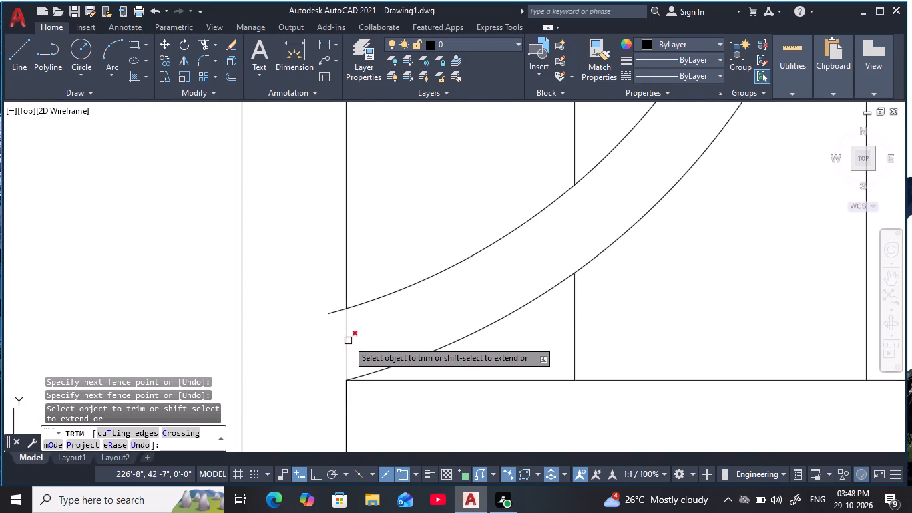
{"action": "scroll", "coordinate": [347, 341], "scroll_direction": "up", "scroll_amount": 1}
{"action": "left_click", "coordinate": [316, 301]}
{"action": "scroll", "coordinate": [391, 238], "scroll_direction": "down", "scroll_amount": 3}
{"action": "middle_click_drag", "start_coordinate": [389, 228], "coordinate": [413, 363]}
{"action": "scroll", "coordinate": [441, 313], "scroll_direction": "down", "scroll_amount": 3}
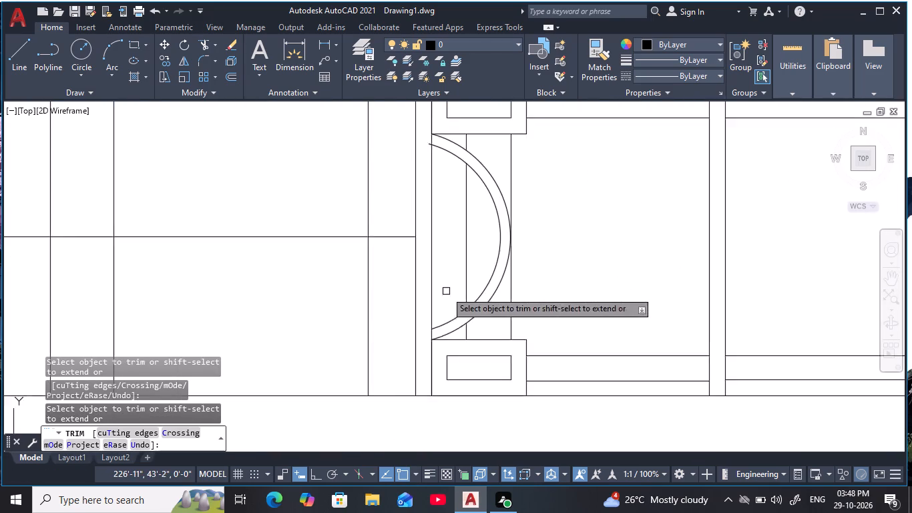
{"action": "middle_click_drag", "start_coordinate": [446, 291], "coordinate": [444, 369]}
{"action": "scroll", "coordinate": [421, 224], "scroll_direction": "up", "scroll_amount": 6}
{"action": "left_click", "coordinate": [422, 189]}
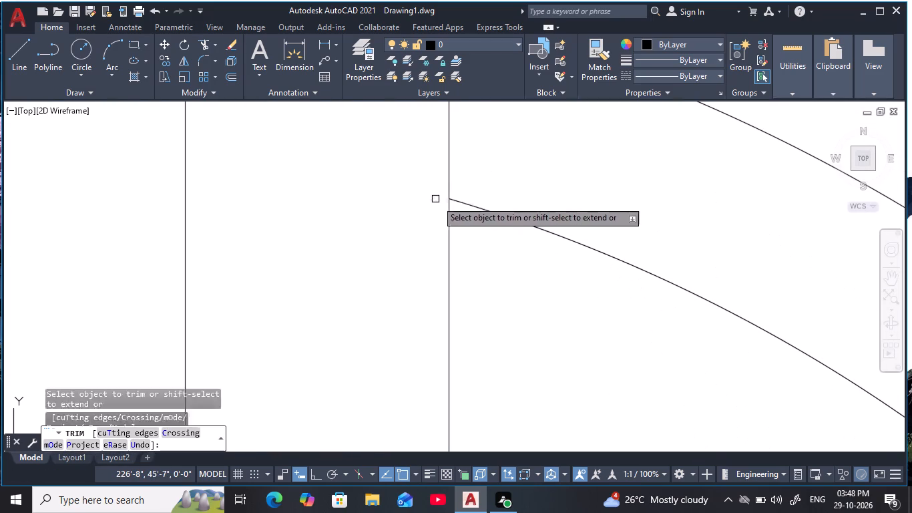
{"action": "scroll", "coordinate": [518, 214], "scroll_direction": "down", "scroll_amount": 5}
{"action": "scroll", "coordinate": [568, 259], "scroll_direction": "down", "scroll_amount": 2}
{"action": "middle_click_drag", "start_coordinate": [619, 262], "coordinate": [493, 251]}
{"action": "key", "text": "Escape"}
{"action": "key", "text": "Escape"}
Draw a three-point arc through the facing outer corners of the right corner rectangles, bulging to the inner vertical line and ending outside the opening.
{"action": "middle_click_drag", "start_coordinate": [620, 283], "coordinate": [540, 273]}
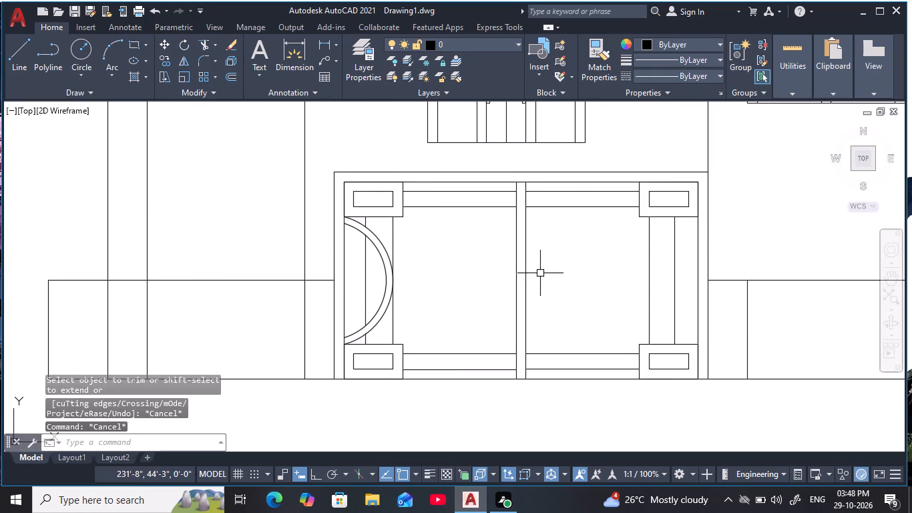
{"action": "key", "text": "Escape"}
{"action": "key", "text": "Escape"}
{"action": "middle_click_drag", "start_coordinate": [571, 279], "coordinate": [563, 279]}
{"action": "key", "text": "Escape"}
{"action": "key", "text": "Escape"}
{"action": "middle_click_drag", "start_coordinate": [561, 271], "coordinate": [436, 273]}
{"action": "key", "text": "Escape"}
{"action": "type", "text": "arc"}
{"action": "key", "text": "space"}
{"action": "left_click", "coordinate": [565, 221]}
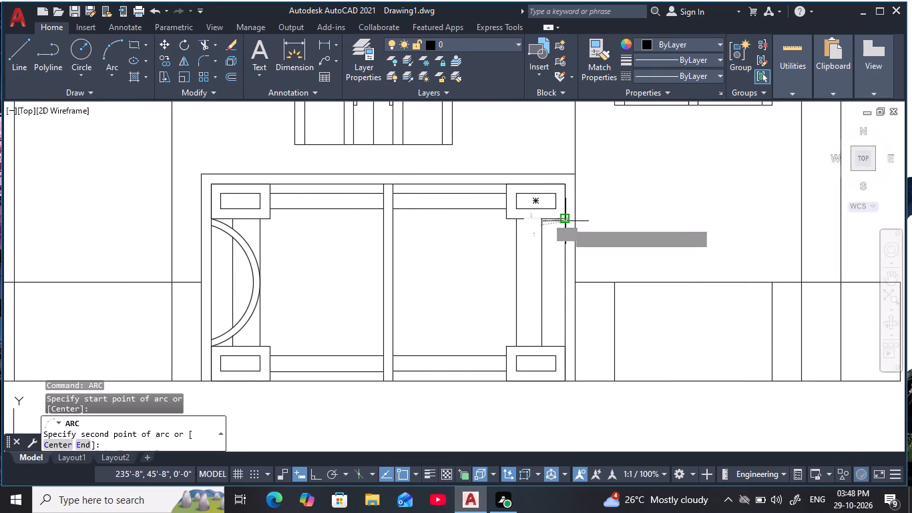
{"action": "left_click", "coordinate": [563, 351]}
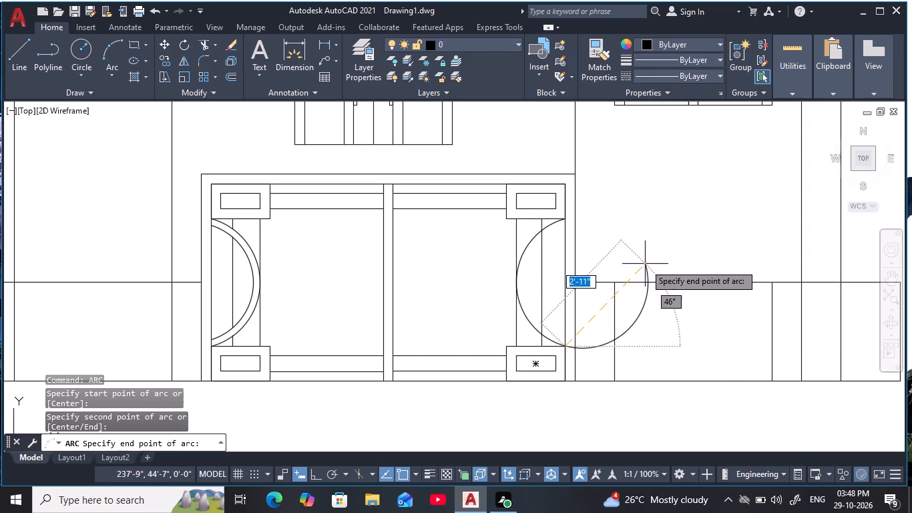
{"action": "scroll", "coordinate": [644, 265], "scroll_direction": "up", "scroll_amount": 2}
{"action": "scroll", "coordinate": [645, 265], "scroll_direction": "down", "scroll_amount": 1}
{"action": "middle_click_drag", "start_coordinate": [647, 265], "coordinate": [654, 233]}
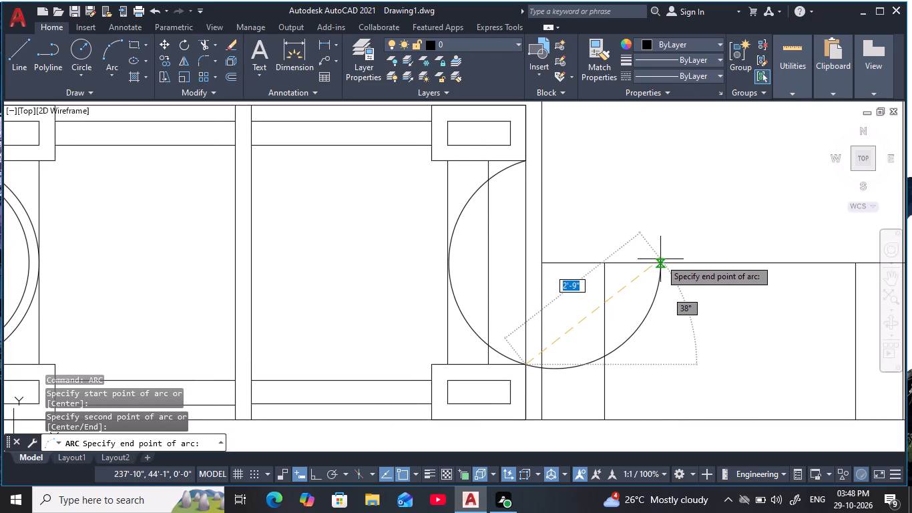
{"action": "left_click", "coordinate": [659, 260]}
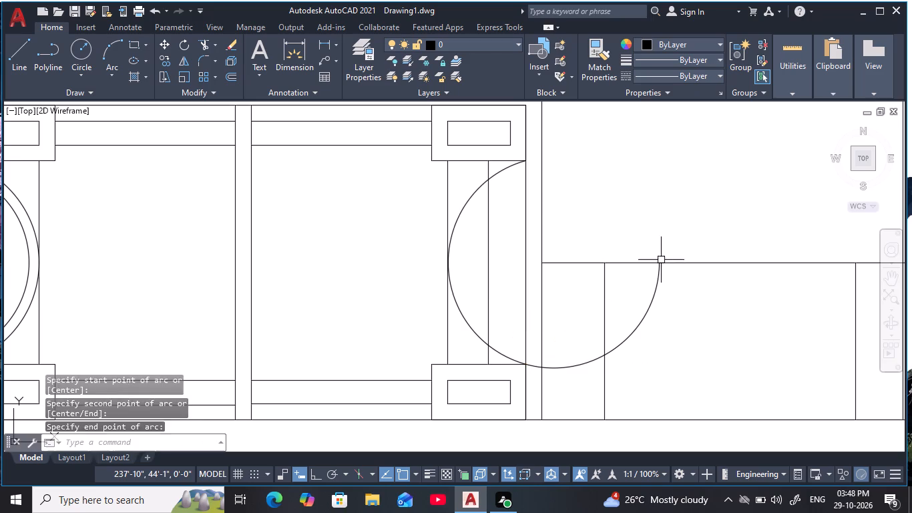
{"action": "key", "text": "Escape"}
{"action": "key", "text": "Escape"}
{"action": "key", "text": "Escape"}
{"action": "key", "text": "Escape"}
{"action": "key", "text": "Escape"}
Trim the right arc at the opening's right edge and erase its leftover portion outside the opening.
{"action": "type", "text": "tr"}
{"action": "key", "text": "space"}
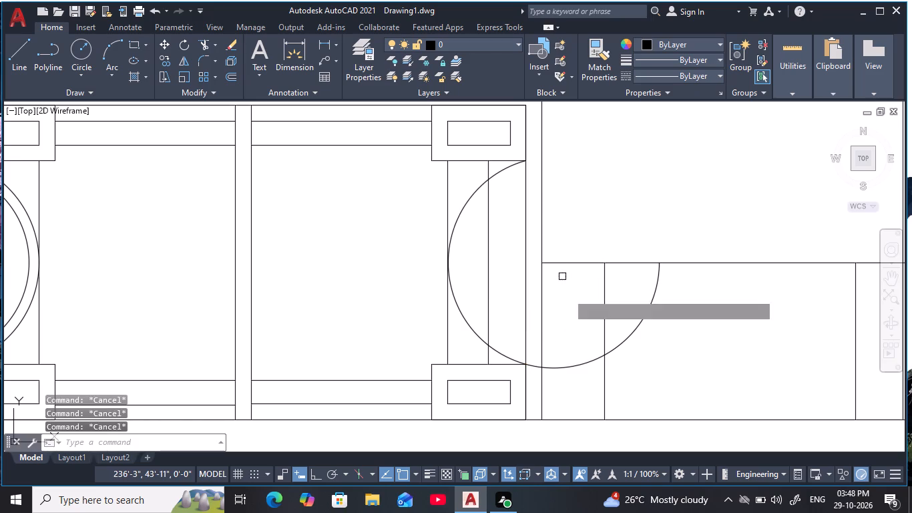
{"action": "left_click", "coordinate": [531, 367]}
{"action": "key", "text": "Escape"}
{"action": "key", "text": "Escape"}
{"action": "left_click", "coordinate": [556, 376]}
{"action": "left_click", "coordinate": [554, 354]}
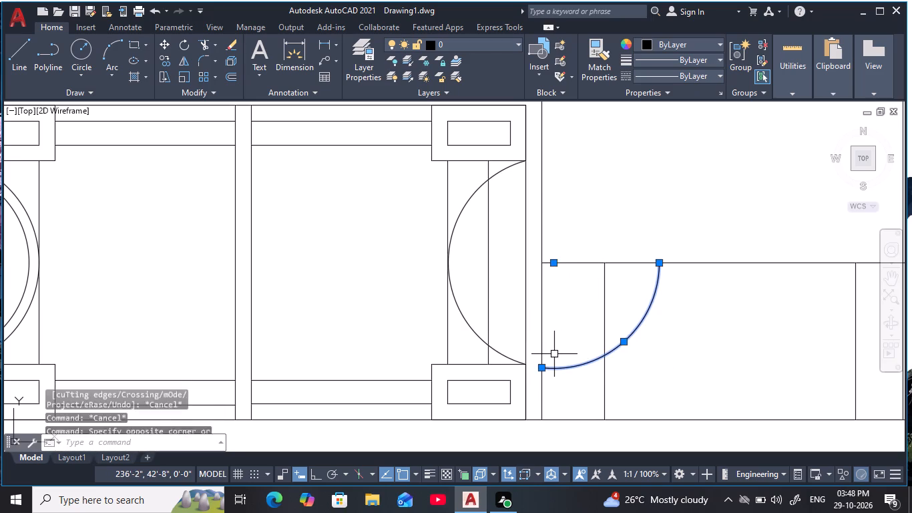
{"action": "type", "text": "e"}
{"action": "key", "text": "space"}
{"action": "key", "text": "Escape"}
{"action": "key", "text": "Escape"}
{"action": "key", "text": "Escape"}
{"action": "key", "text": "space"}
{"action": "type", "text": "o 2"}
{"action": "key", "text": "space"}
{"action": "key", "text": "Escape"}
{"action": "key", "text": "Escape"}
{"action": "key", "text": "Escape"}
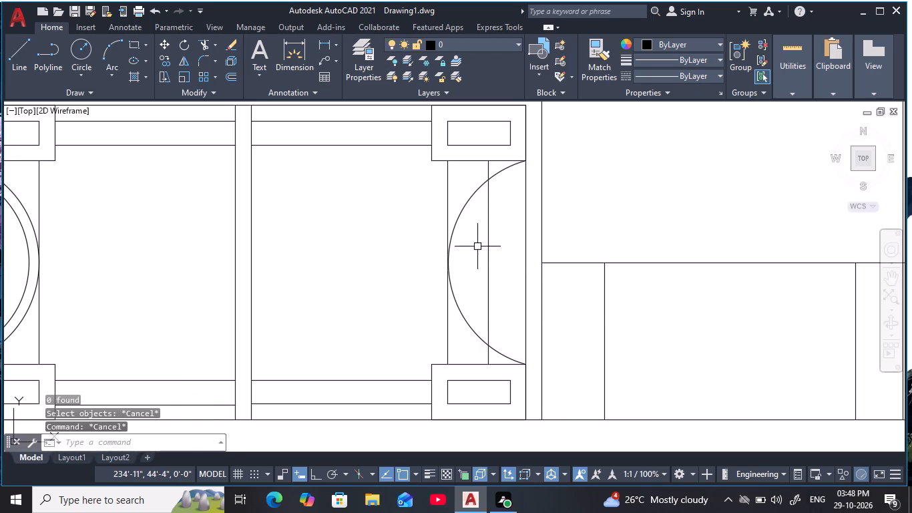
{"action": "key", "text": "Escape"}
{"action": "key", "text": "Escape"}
Offset the right arc 2" toward its inner side.
{"action": "key", "text": "o"}
{"action": "key", "text": "space"}
{"action": "key", "text": "2"}
{"action": "key", "text": "space"}
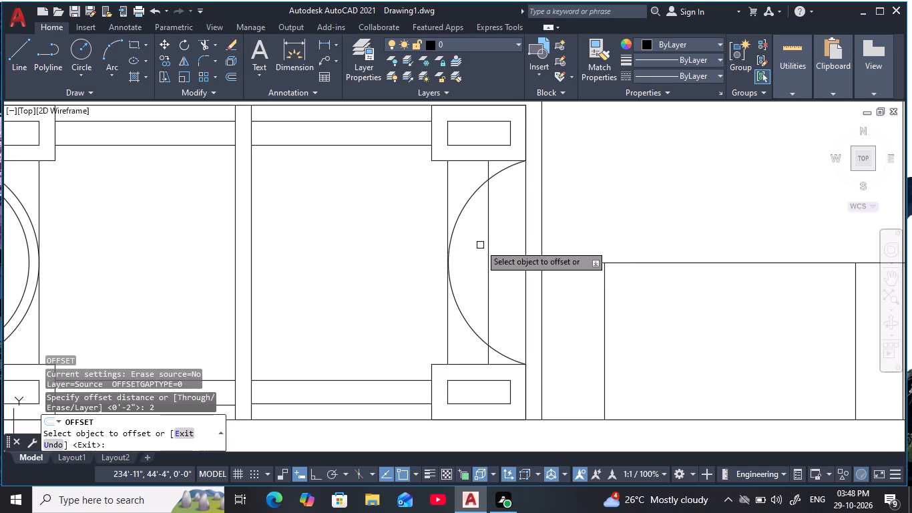
{"action": "left_click", "coordinate": [461, 218]}
{"action": "left_click", "coordinate": [507, 232]}
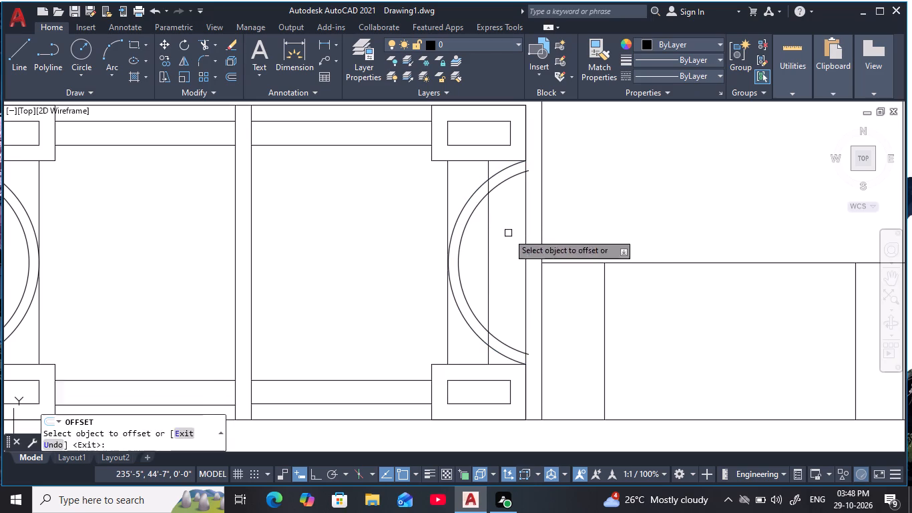
{"action": "key", "text": "Escape"}
{"action": "key", "text": "Escape"}
{"action": "key", "text": "Escape"}
{"action": "key", "text": "Escape"}
Trim the right vertical line where it crosses between the two right arcs, at both the upper and lower crossings.
{"action": "type", "text": "tr"}
{"action": "key", "text": "space"}
{"action": "scroll", "coordinate": [525, 187], "scroll_direction": "up", "scroll_amount": 1}
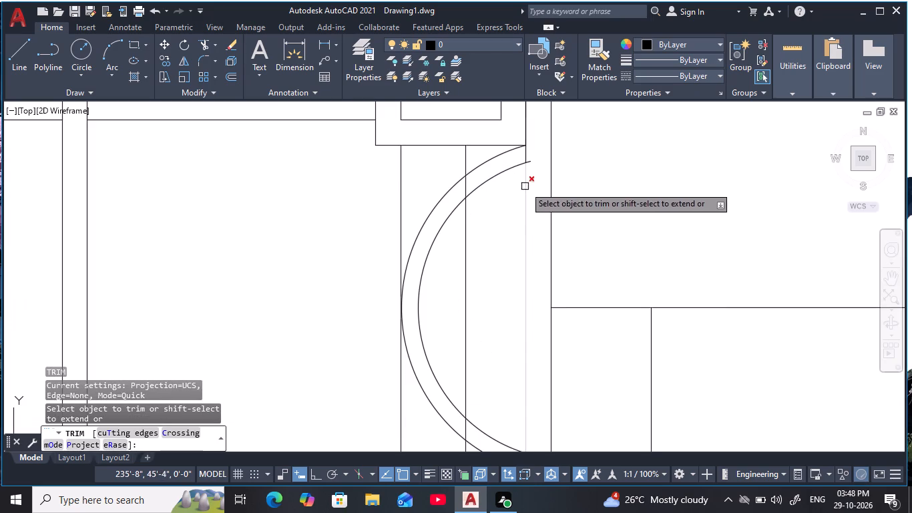
{"action": "left_click", "coordinate": [466, 187]}
{"action": "middle_click_drag", "start_coordinate": [500, 321], "coordinate": [501, 310]}
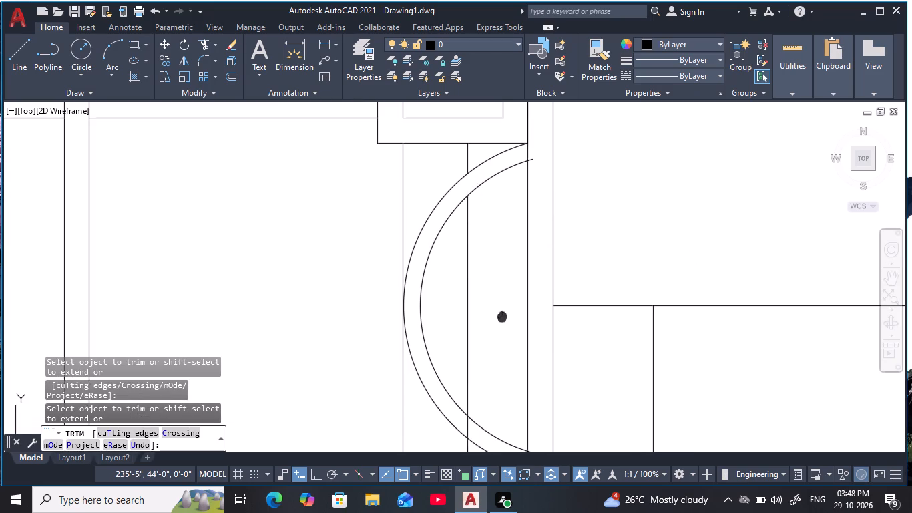
{"action": "middle_click_drag", "start_coordinate": [501, 310], "coordinate": [547, 195]}
{"action": "left_click", "coordinate": [515, 304]}
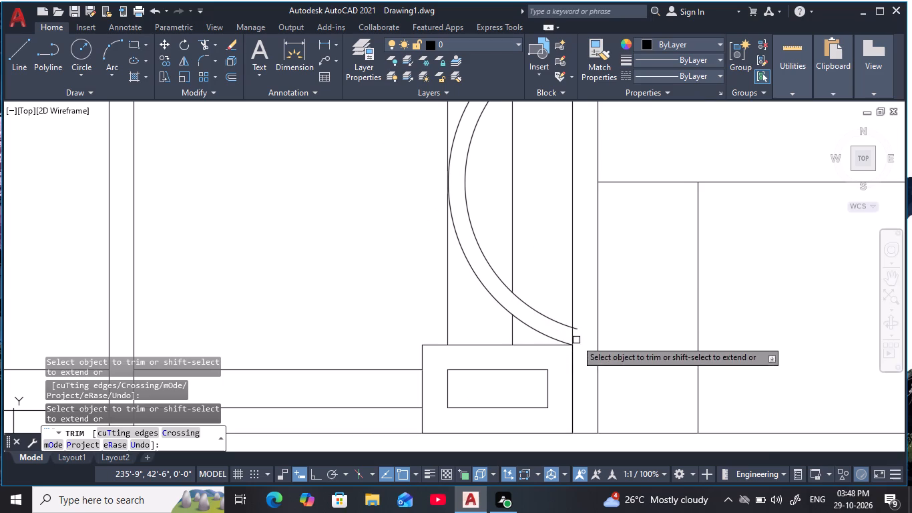
Trim both overhanging ends of the inner right arc at the opening's inner right edge.
{"action": "scroll", "coordinate": [580, 337], "scroll_direction": "up", "scroll_amount": 1}
{"action": "left_click", "coordinate": [576, 325]}
{"action": "scroll", "coordinate": [522, 230], "scroll_direction": "down", "scroll_amount": 1}
{"action": "middle_click_drag", "start_coordinate": [522, 230], "coordinate": [540, 381]}
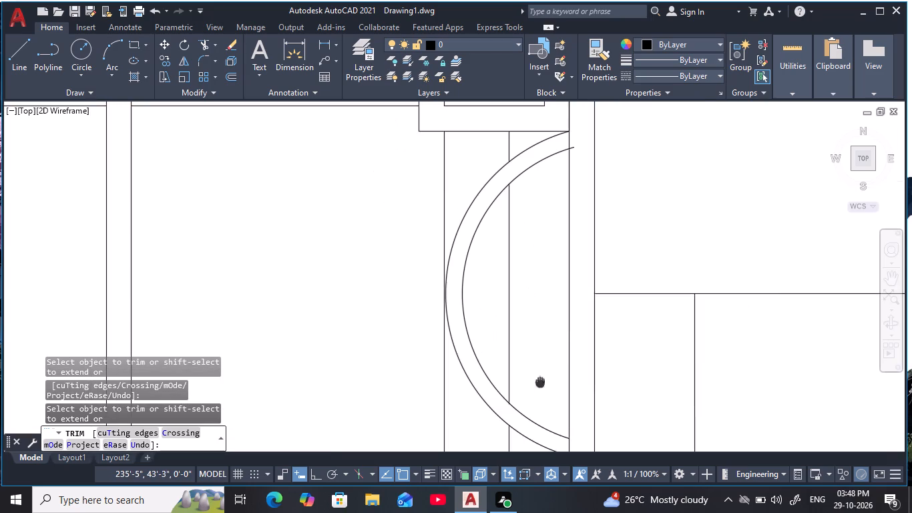
{"action": "scroll", "coordinate": [577, 144], "scroll_direction": "up", "scroll_amount": 3}
{"action": "left_click", "coordinate": [559, 158]}
{"action": "scroll", "coordinate": [572, 229], "scroll_direction": "down", "scroll_amount": 5}
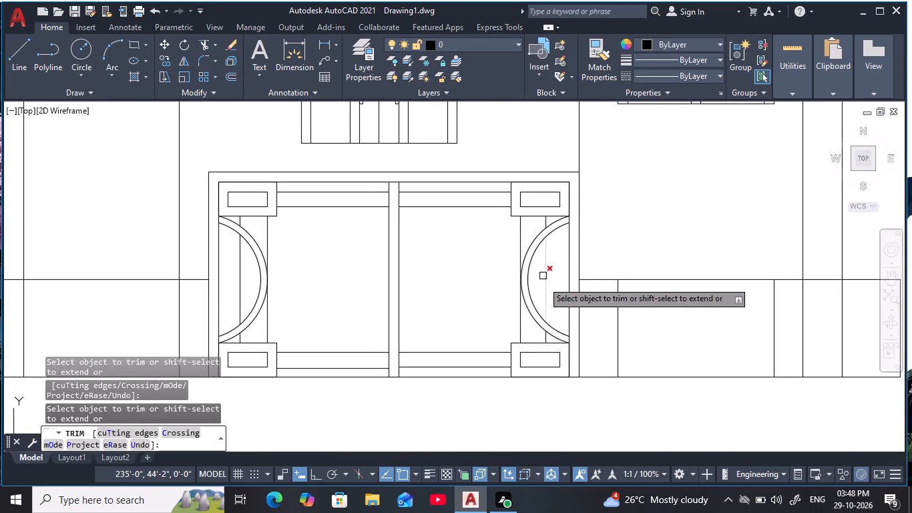
{"action": "middle_click_drag", "start_coordinate": [546, 284], "coordinate": [572, 238]}
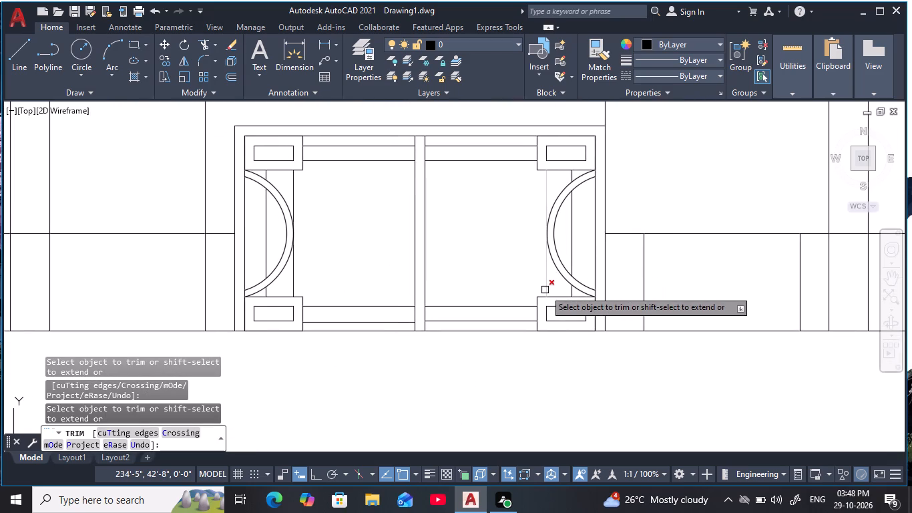
{"action": "key", "text": "Escape"}
{"action": "key", "text": "Escape"}
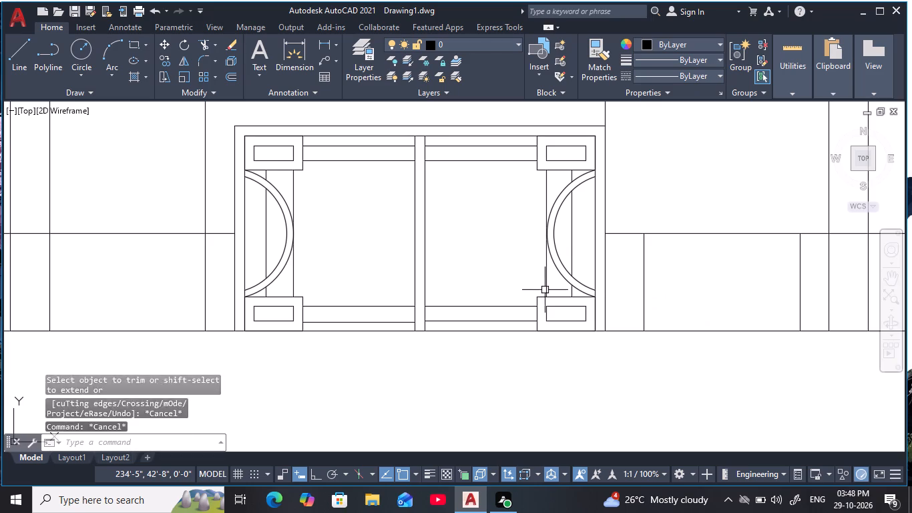
{"action": "key", "text": "Escape"}
{"action": "key", "text": "Escape"}
{"action": "key", "text": "Escape"}
Draw a circle of about 2" radius between the upper-left corner block, the left arcs and the adjacent vertical line.
{"action": "middle_click_drag", "start_coordinate": [343, 212], "coordinate": [419, 256]}
{"action": "scroll", "coordinate": [349, 244], "scroll_direction": "up", "scroll_amount": 2}
{"action": "middle_click", "coordinate": [349, 244]}
{"action": "key", "text": "Escape"}
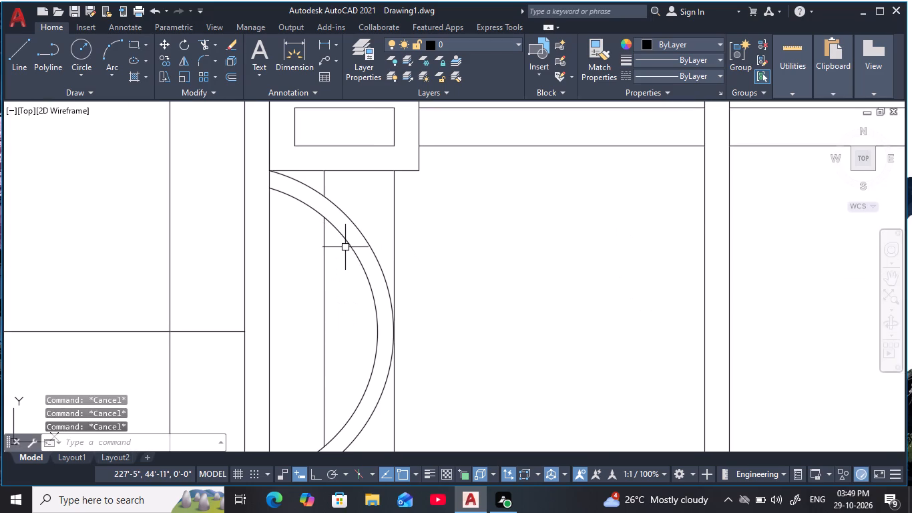
{"action": "type", "text": "c"}
{"action": "key", "text": "space"}
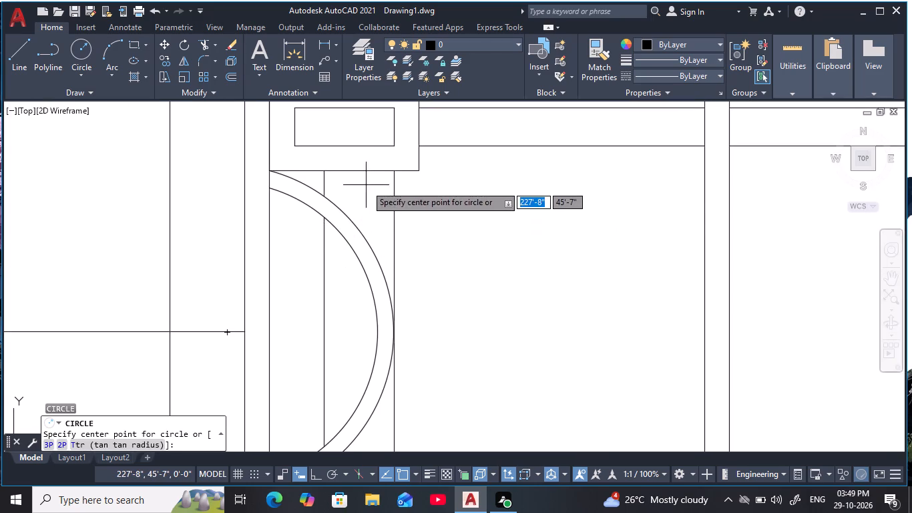
{"action": "left_click", "coordinate": [360, 189]}
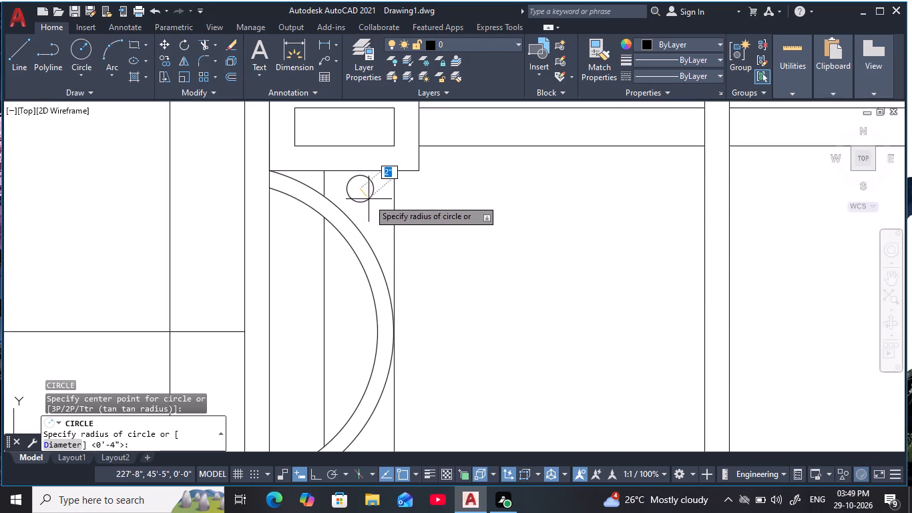
{"action": "left_click", "coordinate": [369, 199]}
{"action": "middle_click_drag", "start_coordinate": [408, 254], "coordinate": [472, 224]}
{"action": "key", "text": "Escape"}
{"action": "key", "text": "Escape"}
{"action": "key", "text": "Escape"}
Copy the small circle about 2'-10" straight down to just above the lower-left corner block, with Ortho on.
{"action": "left_click", "coordinate": [426, 165]}
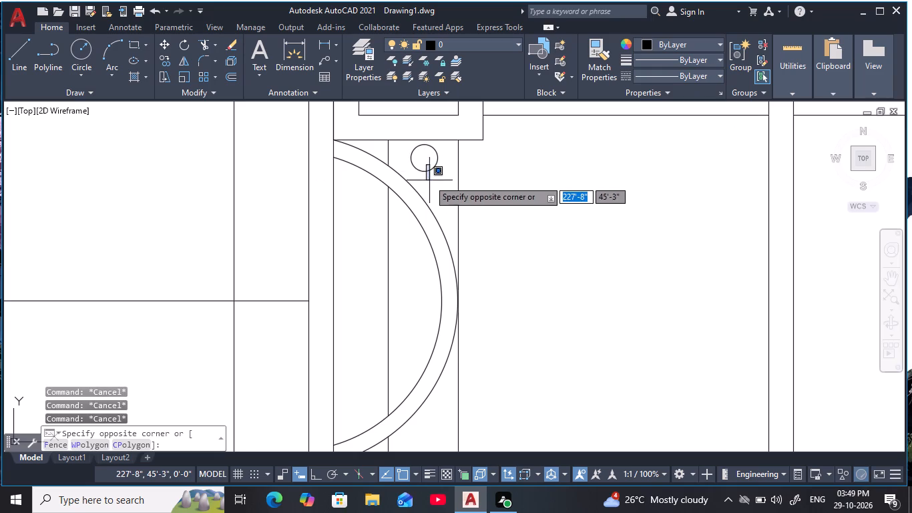
{"action": "key", "text": "Escape"}
{"action": "key", "text": "Escape"}
{"action": "left_click", "coordinate": [427, 171]}
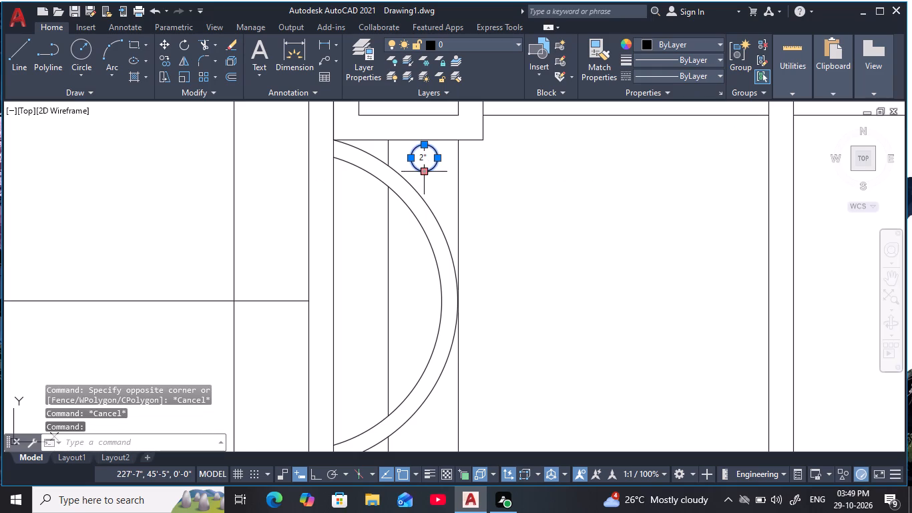
{"action": "key", "text": "c"}
{"action": "type", "text": "o"}
{"action": "key", "text": "space"}
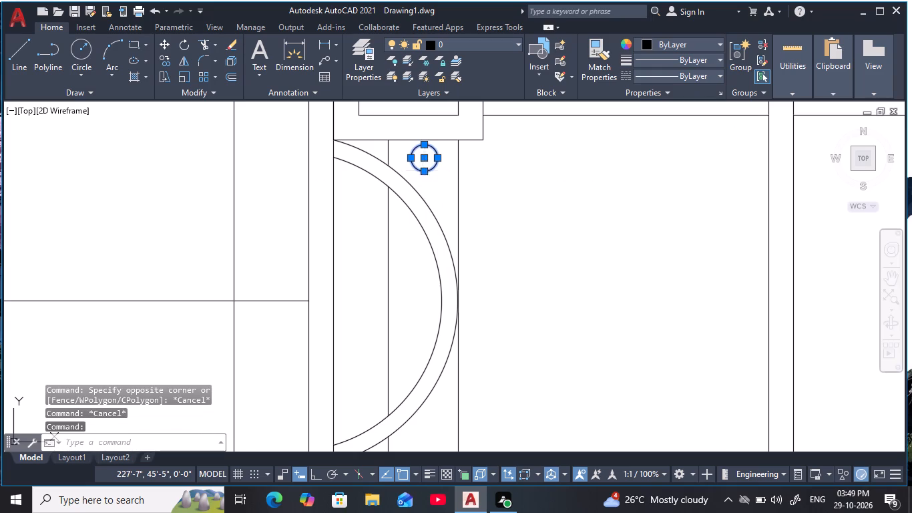
{"action": "left_click", "coordinate": [426, 159]}
{"action": "key", "text": "F8"}
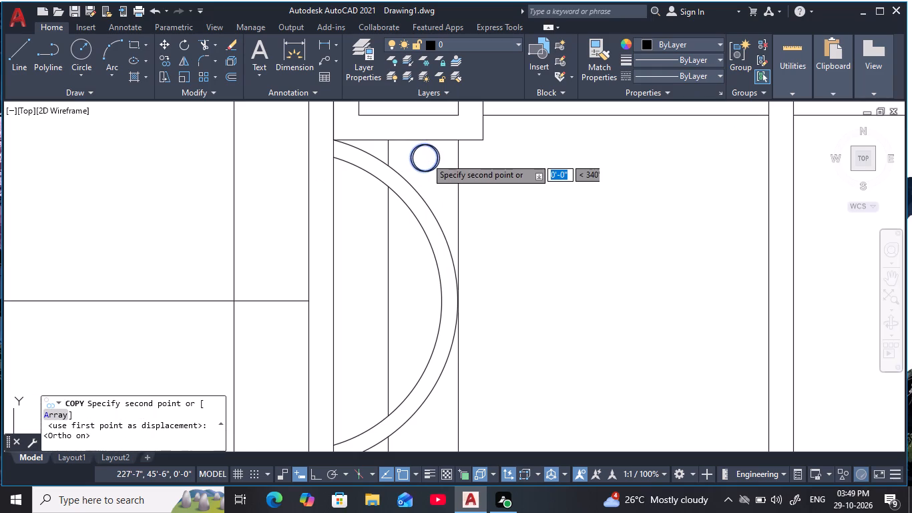
{"action": "middle_click_drag", "start_coordinate": [437, 250], "coordinate": [475, 91]}
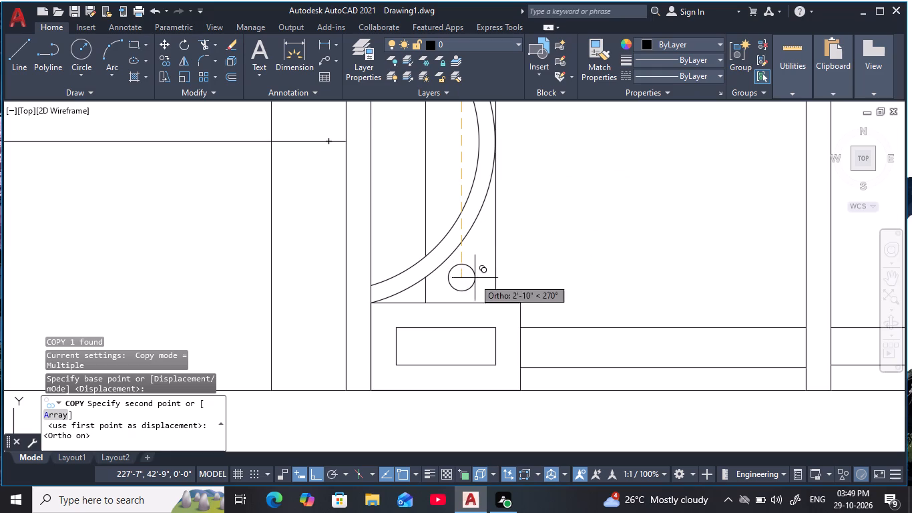
{"action": "left_click", "coordinate": [472, 281]}
{"action": "key", "text": "Escape"}
{"action": "key", "text": "Escape"}
{"action": "key", "text": "Escape"}
Copy the upper-left small circle about 7'-2" horizontally to beneath the upper-right corner block.
{"action": "scroll", "coordinate": [563, 234], "scroll_direction": "down", "scroll_amount": 3}
{"action": "middle_click_drag", "start_coordinate": [559, 238], "coordinate": [453, 283]}
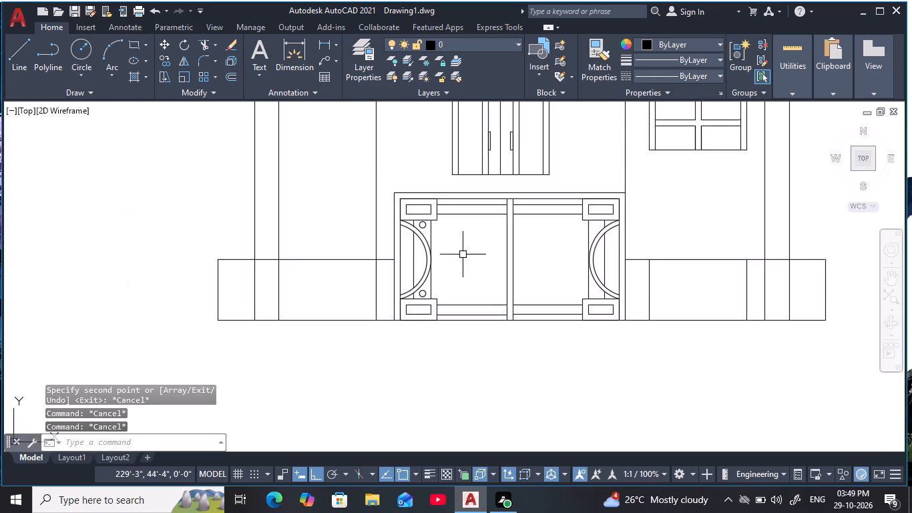
{"action": "middle_click_drag", "start_coordinate": [469, 249], "coordinate": [406, 268]}
{"action": "scroll", "coordinate": [537, 244], "scroll_direction": "up", "scroll_amount": 2}
{"action": "middle_click", "coordinate": [537, 244]}
{"action": "key", "text": "Escape"}
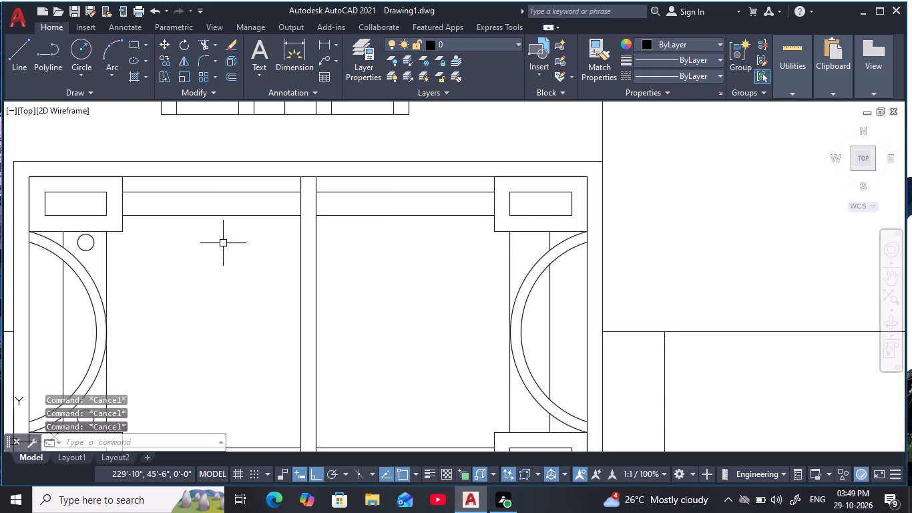
{"action": "key", "text": "Escape"}
{"action": "middle_click", "coordinate": [216, 249]}
{"action": "left_click", "coordinate": [87, 248]}
{"action": "key", "text": "c"}
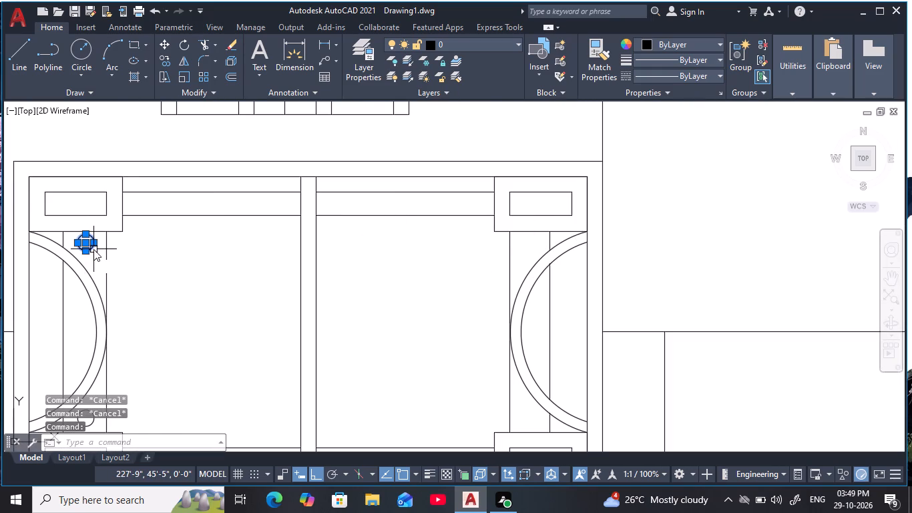
{"action": "type", "text": "o"}
{"action": "key", "text": "space"}
{"action": "left_click", "coordinate": [87, 239]}
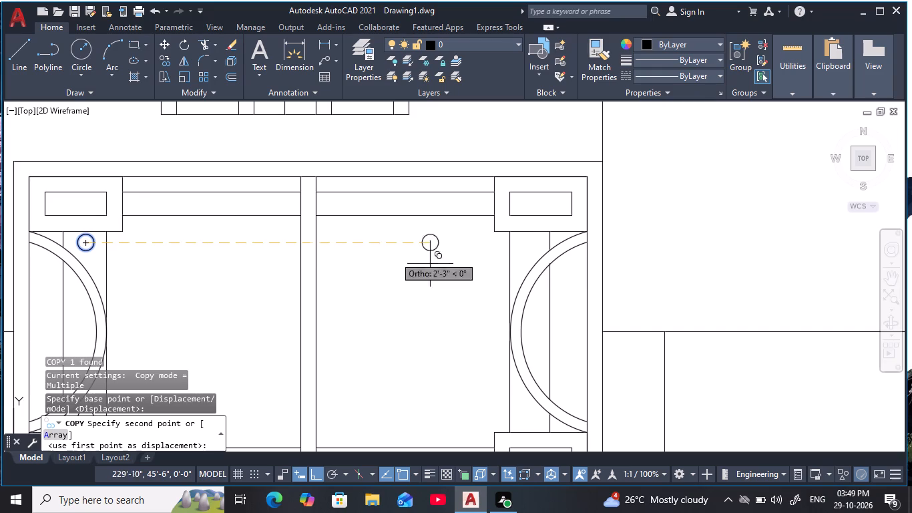
{"action": "scroll", "coordinate": [536, 258], "scroll_direction": "up", "scroll_amount": 1}
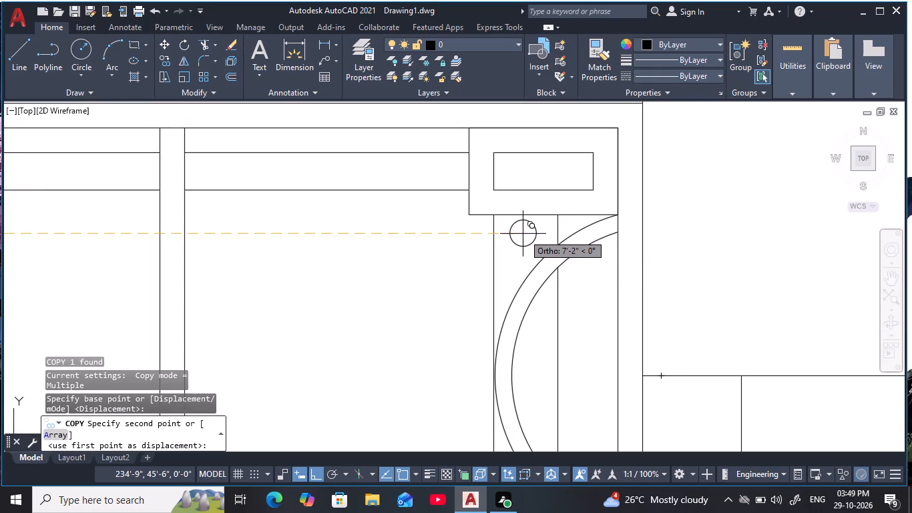
{"action": "left_click", "coordinate": [522, 234]}
{"action": "scroll", "coordinate": [546, 267], "scroll_direction": "down", "scroll_amount": 2}
{"action": "middle_click_drag", "start_coordinate": [548, 267], "coordinate": [547, 204]}
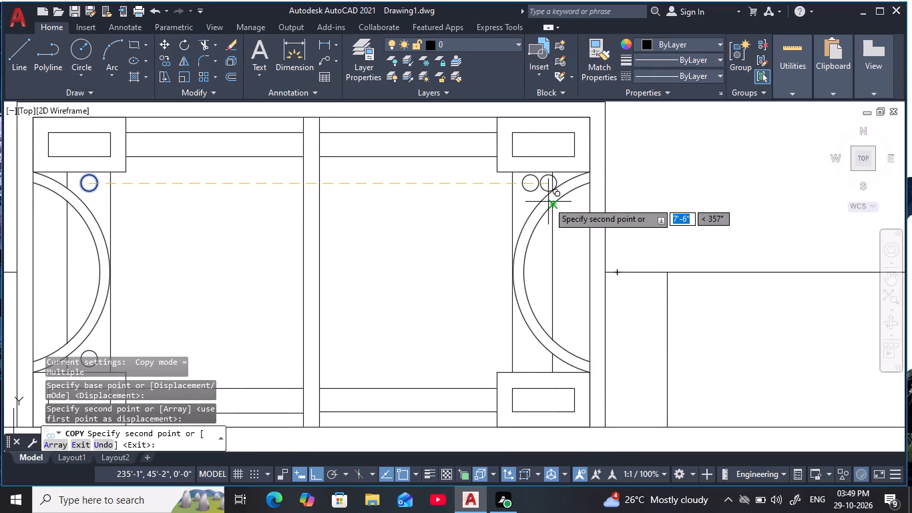
{"action": "key", "text": "Escape"}
{"action": "key", "text": "Escape"}
{"action": "key", "text": "Escape"}
Copy the upper-right small circle about 2'-10" straight down to just above the lower-right corner block.
{"action": "left_click", "coordinate": [541, 193]}
{"action": "left_click", "coordinate": [527, 186]}
{"action": "type", "text": "co"}
{"action": "key", "text": "space"}
{"action": "left_click", "coordinate": [528, 184]}
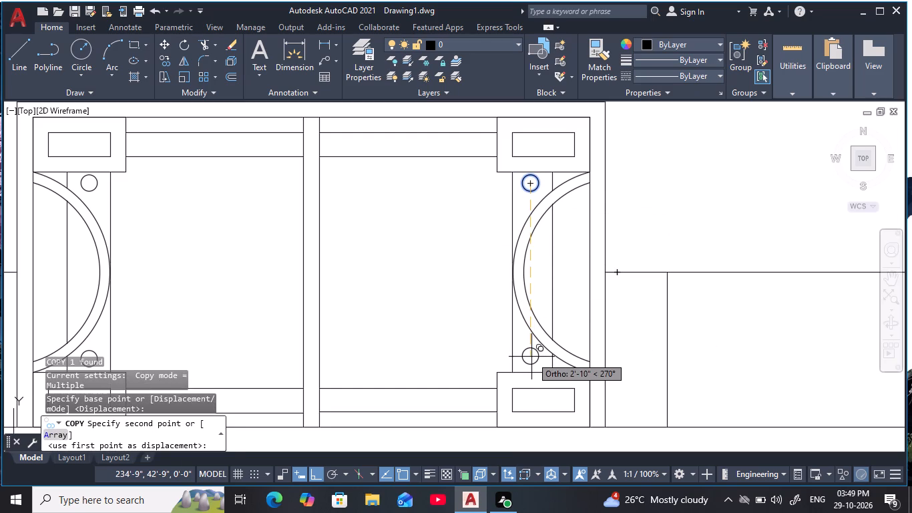
{"action": "left_click", "coordinate": [531, 357]}
{"action": "key", "text": "Escape"}
{"action": "key", "text": "Escape"}
{"action": "scroll", "coordinate": [557, 248], "scroll_direction": "down", "scroll_amount": 1}
{"action": "middle_click_drag", "start_coordinate": [557, 248], "coordinate": [567, 240]}
{"action": "key", "text": "Escape"}
{"action": "key", "text": "Escape"}
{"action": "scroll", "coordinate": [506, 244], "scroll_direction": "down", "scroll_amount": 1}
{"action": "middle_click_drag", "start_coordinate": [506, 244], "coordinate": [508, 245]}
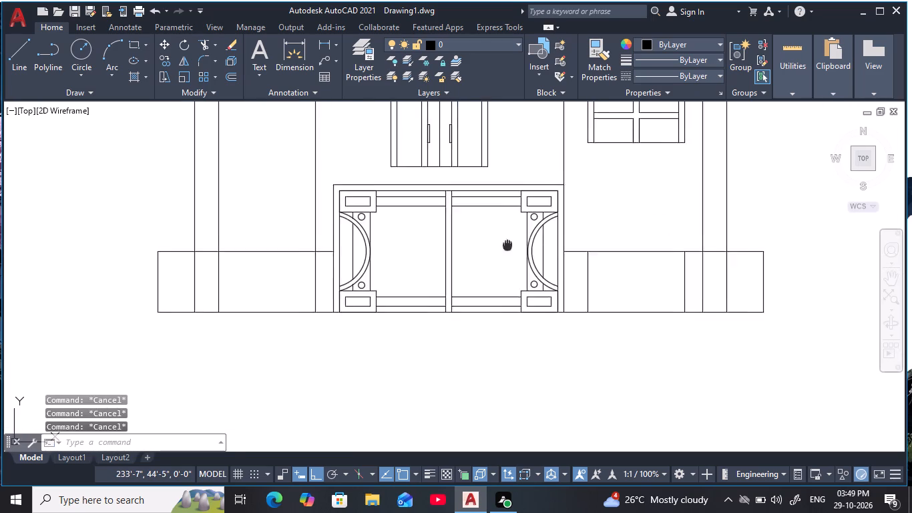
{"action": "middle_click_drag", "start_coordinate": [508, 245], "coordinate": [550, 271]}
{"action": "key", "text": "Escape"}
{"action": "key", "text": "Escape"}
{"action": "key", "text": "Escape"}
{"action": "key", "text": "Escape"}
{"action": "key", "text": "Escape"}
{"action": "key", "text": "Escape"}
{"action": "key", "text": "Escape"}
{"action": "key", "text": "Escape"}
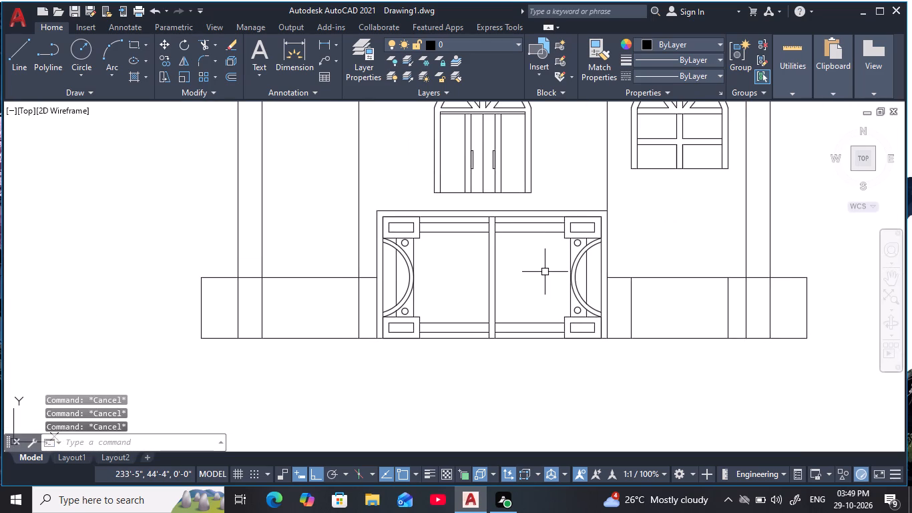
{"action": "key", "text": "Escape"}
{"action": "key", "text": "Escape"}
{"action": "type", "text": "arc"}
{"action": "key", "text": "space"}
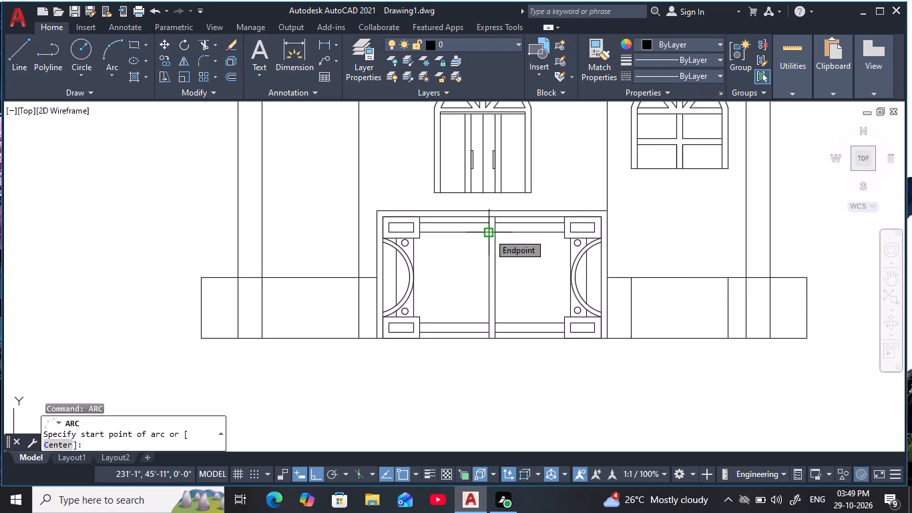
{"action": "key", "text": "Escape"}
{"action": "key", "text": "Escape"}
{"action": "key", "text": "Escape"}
Draw a horizontal line joining the inner bottom corners of the two upper corner blocks.
{"action": "scroll", "coordinate": [497, 239], "scroll_direction": "up", "scroll_amount": 2}
{"action": "key", "text": "Escape"}
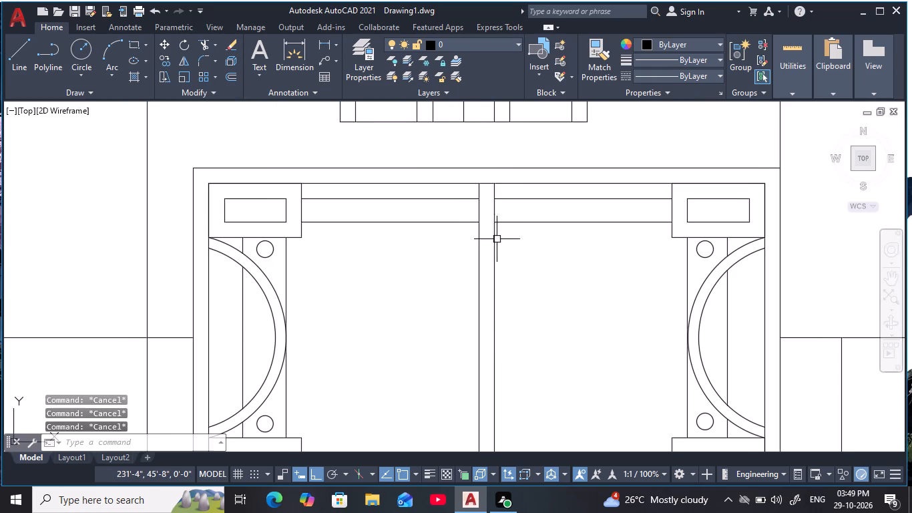
{"action": "middle_click", "coordinate": [497, 239]}
{"action": "key", "text": "Escape"}
{"action": "type", "text": "l"}
{"action": "key", "text": "space"}
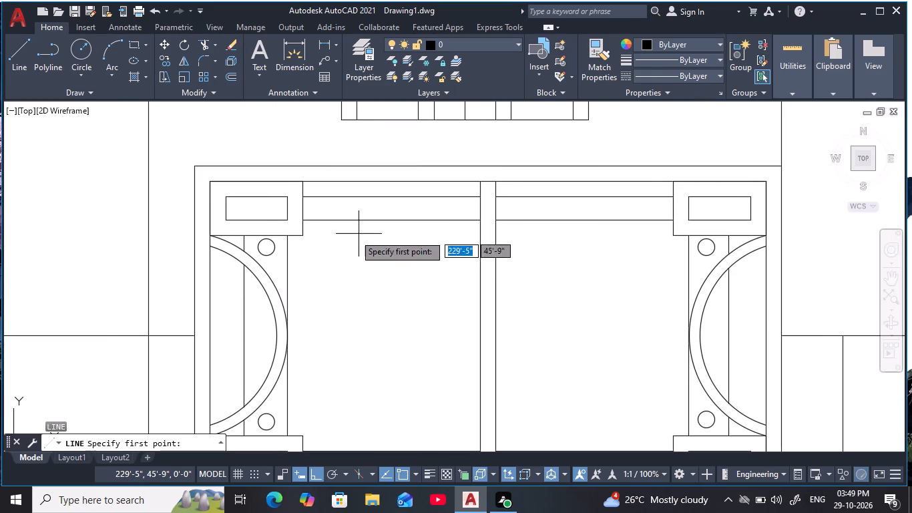
{"action": "left_click", "coordinate": [302, 238]}
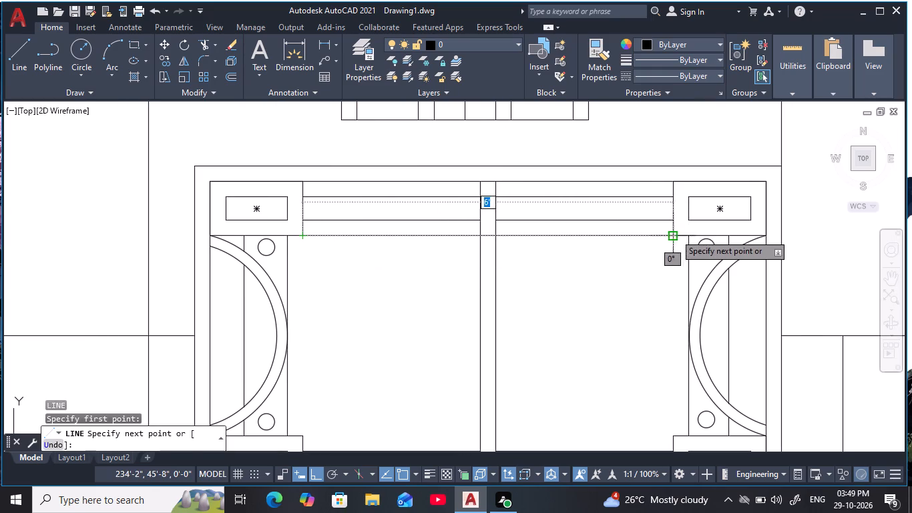
{"action": "left_click", "coordinate": [675, 234]}
{"action": "middle_click_drag", "start_coordinate": [630, 288], "coordinate": [668, 227]}
{"action": "scroll", "coordinate": [652, 251], "scroll_direction": "down", "scroll_amount": 1}
{"action": "key", "text": "Escape"}
{"action": "key", "text": "Escape"}
{"action": "key", "text": "Escape"}
Draw a horizontal line joining the inner top corners of the two lower corner blocks.
{"action": "middle_click_drag", "start_coordinate": [615, 299], "coordinate": [614, 290]}
{"action": "key", "text": "space"}
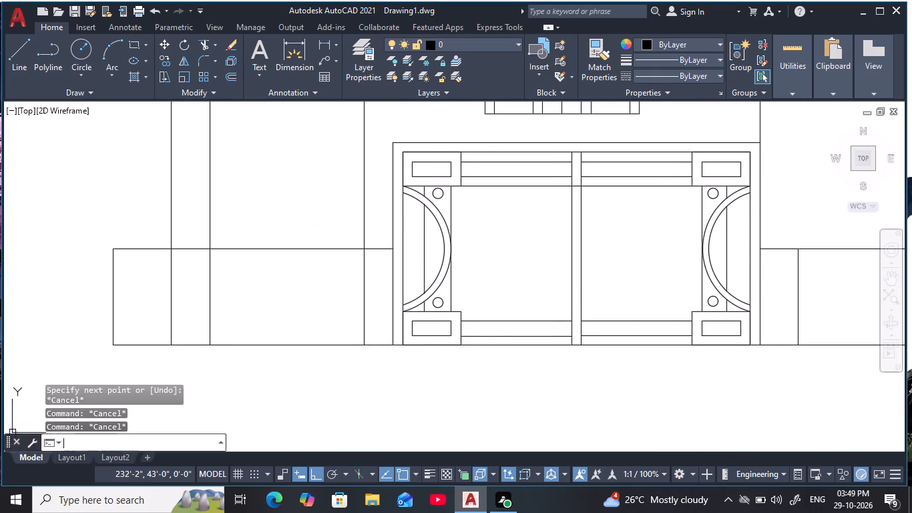
{"action": "left_click", "coordinate": [460, 313]}
{"action": "left_click", "coordinate": [694, 305]}
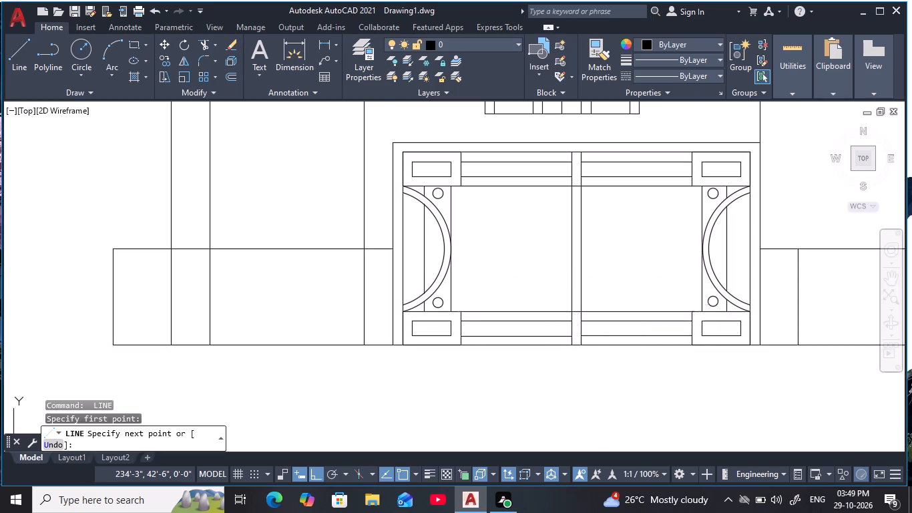
{"action": "key", "text": "Escape"}
{"action": "key", "text": "Escape"}
{"action": "scroll", "coordinate": [673, 293], "scroll_direction": "down", "scroll_amount": 1}
{"action": "middle_click", "coordinate": [673, 293]}
{"action": "key", "text": "Escape"}
{"action": "scroll", "coordinate": [673, 291], "scroll_direction": "up", "scroll_amount": 1}
{"action": "key", "text": "Escape"}
{"action": "key", "text": "Escape"}
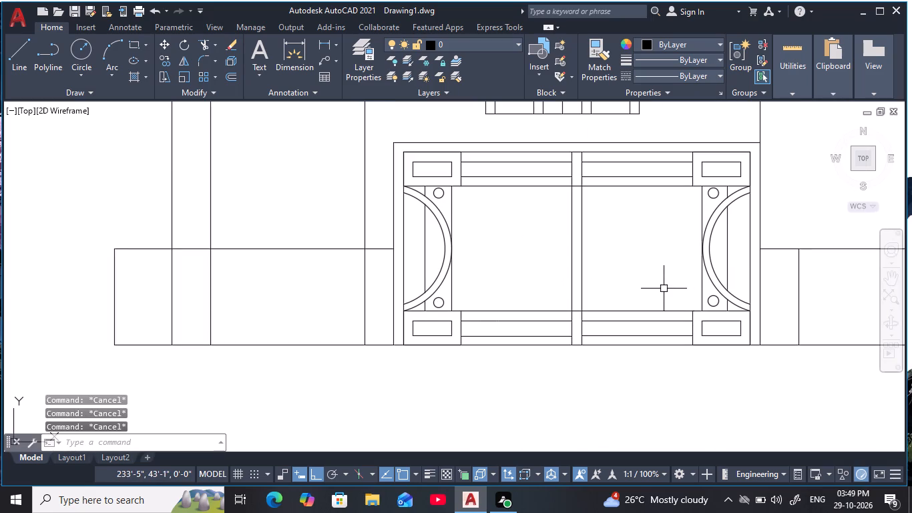
Draw a three-point arc bulging right through the central bar's left edge at the upper and lower horizontal lines, with Ortho off, ending left of the bar.
{"action": "type", "text": "arc"}
{"action": "key", "text": "space"}
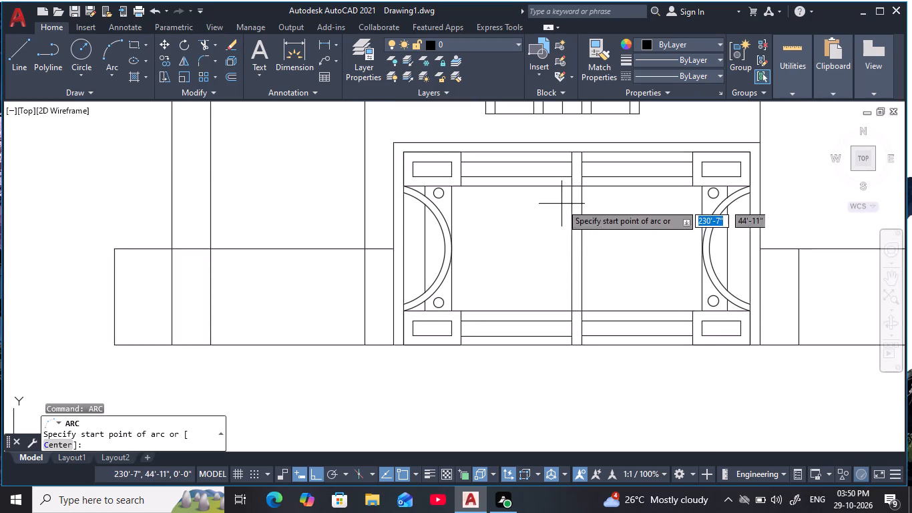
{"action": "left_click", "coordinate": [569, 186]}
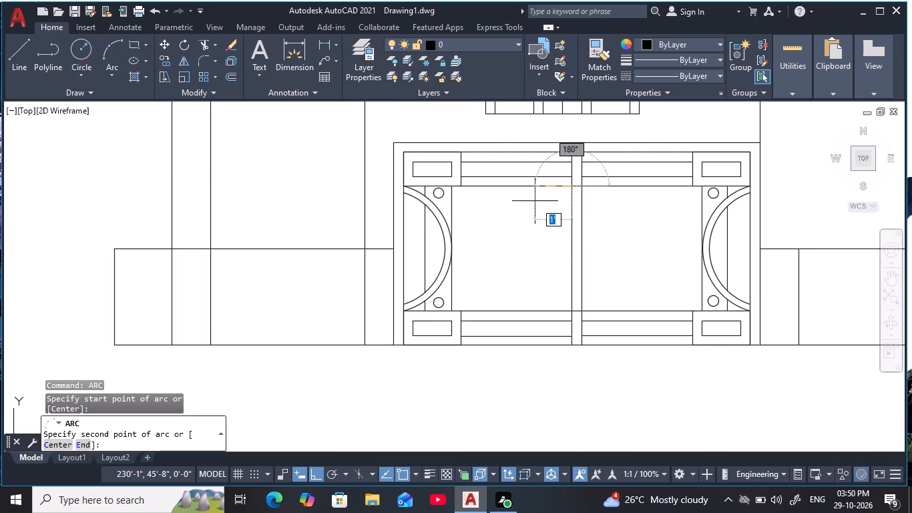
{"action": "left_click", "coordinate": [570, 310]}
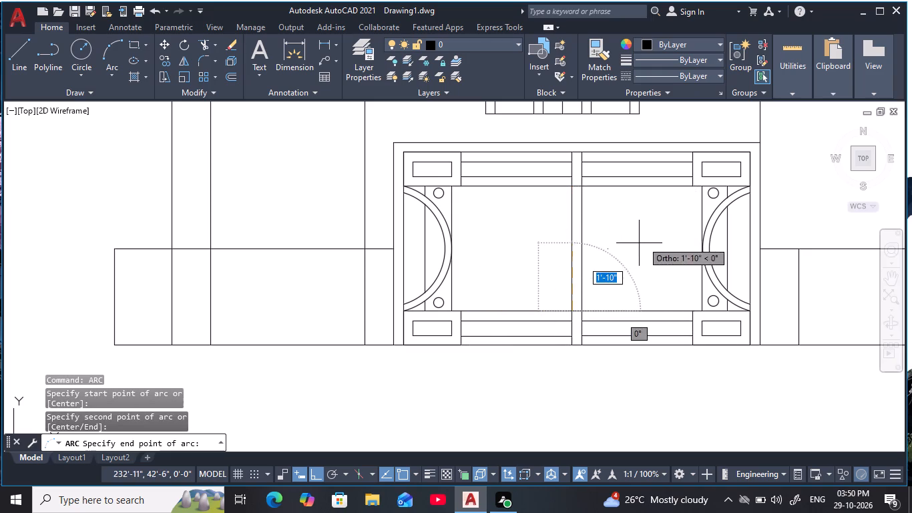
{"action": "key", "text": "F8"}
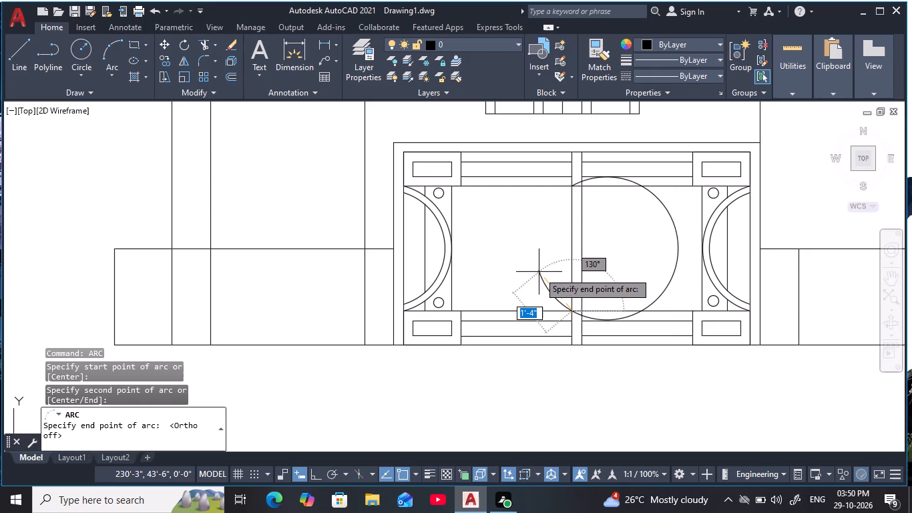
{"action": "scroll", "coordinate": [539, 272], "scroll_direction": "up", "scroll_amount": 1}
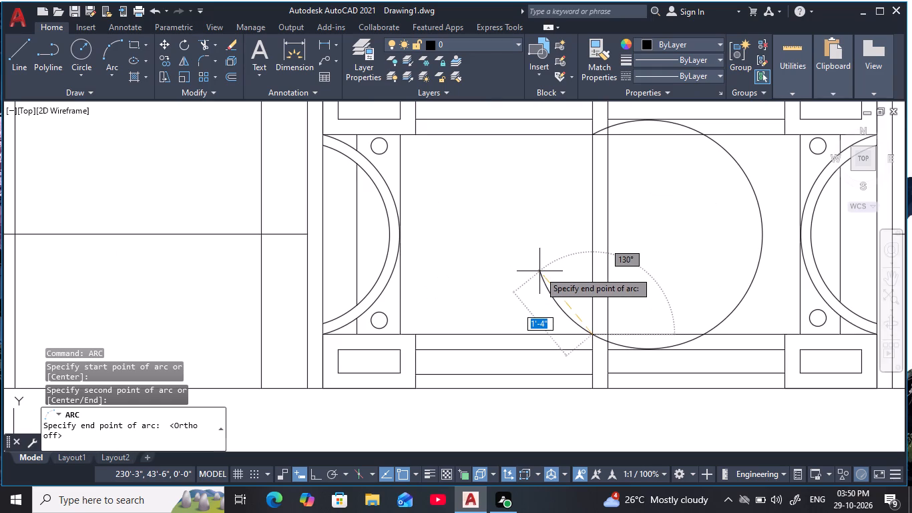
{"action": "left_click", "coordinate": [539, 271]}
{"action": "key", "text": "Escape"}
{"action": "key", "text": "Escape"}
{"action": "key", "text": "Escape"}
{"action": "key", "text": "Escape"}
{"action": "middle_click", "coordinate": [555, 263]}
{"action": "key", "text": "Escape"}
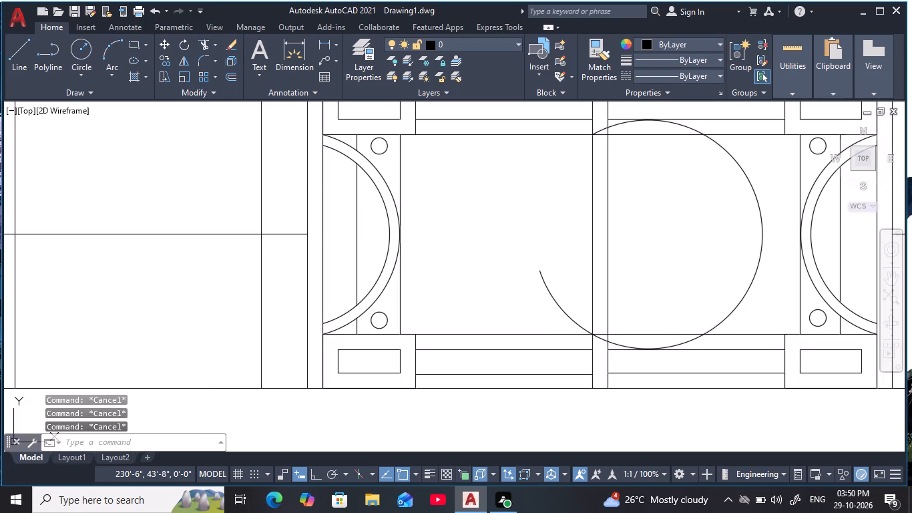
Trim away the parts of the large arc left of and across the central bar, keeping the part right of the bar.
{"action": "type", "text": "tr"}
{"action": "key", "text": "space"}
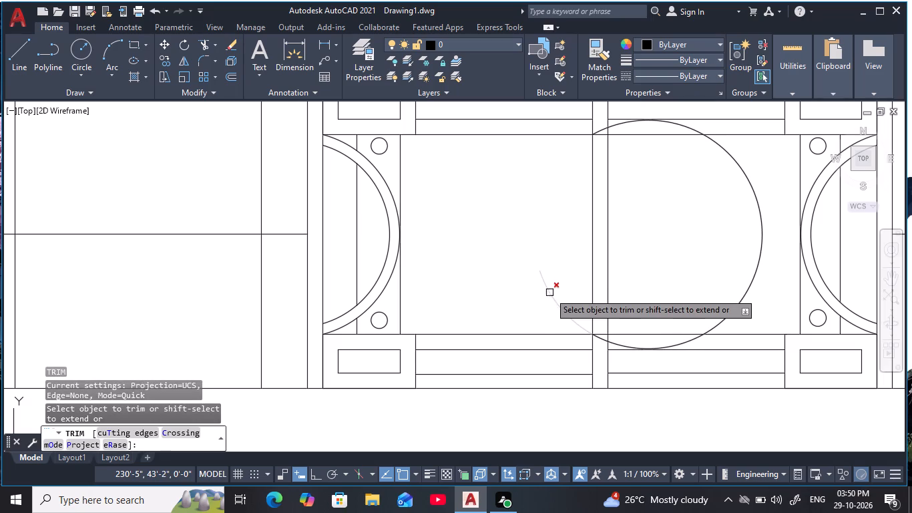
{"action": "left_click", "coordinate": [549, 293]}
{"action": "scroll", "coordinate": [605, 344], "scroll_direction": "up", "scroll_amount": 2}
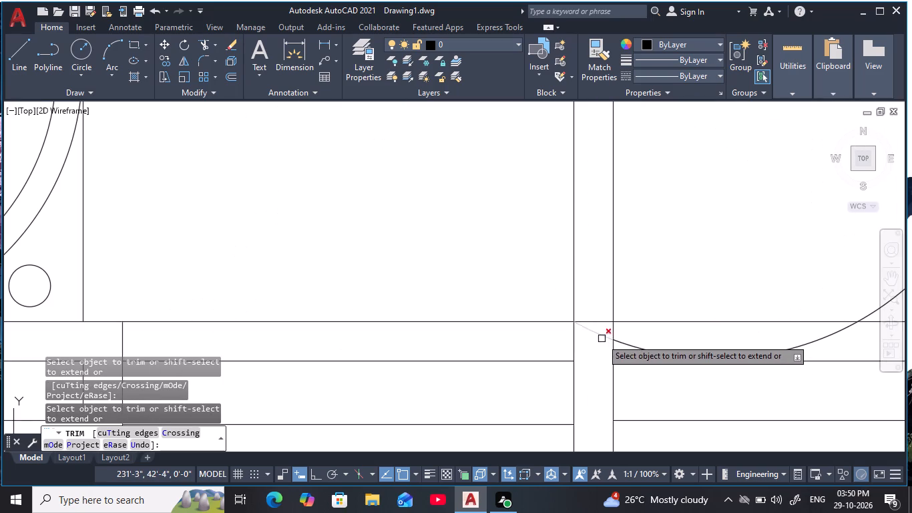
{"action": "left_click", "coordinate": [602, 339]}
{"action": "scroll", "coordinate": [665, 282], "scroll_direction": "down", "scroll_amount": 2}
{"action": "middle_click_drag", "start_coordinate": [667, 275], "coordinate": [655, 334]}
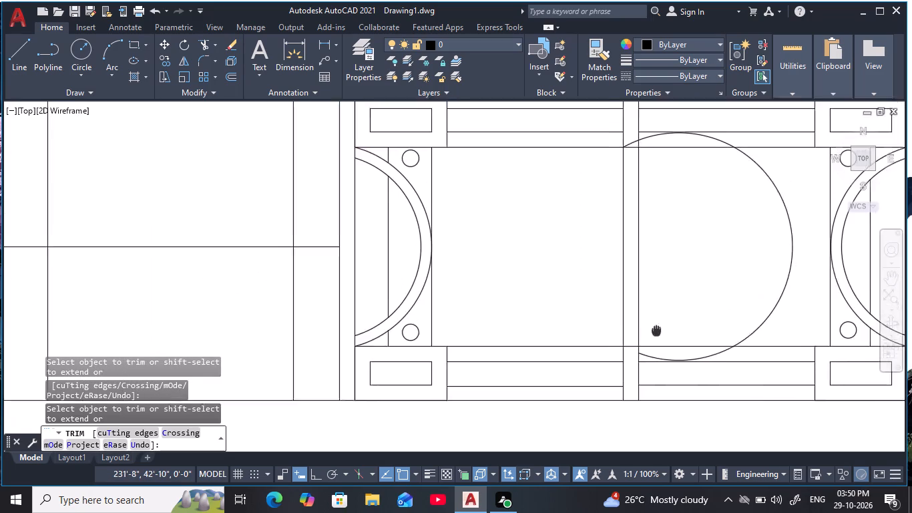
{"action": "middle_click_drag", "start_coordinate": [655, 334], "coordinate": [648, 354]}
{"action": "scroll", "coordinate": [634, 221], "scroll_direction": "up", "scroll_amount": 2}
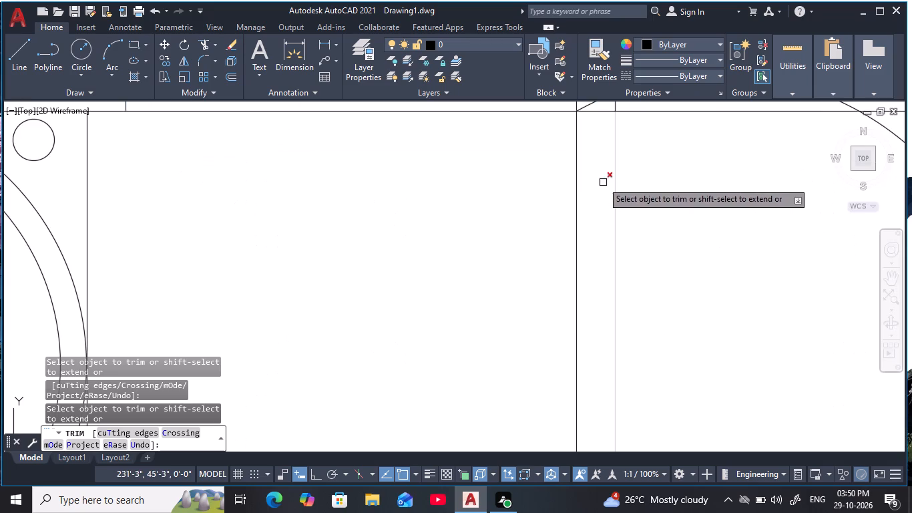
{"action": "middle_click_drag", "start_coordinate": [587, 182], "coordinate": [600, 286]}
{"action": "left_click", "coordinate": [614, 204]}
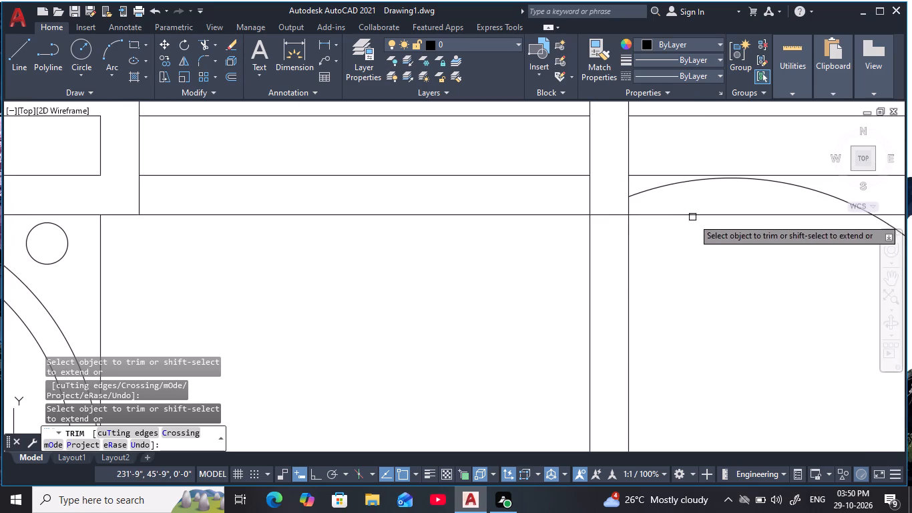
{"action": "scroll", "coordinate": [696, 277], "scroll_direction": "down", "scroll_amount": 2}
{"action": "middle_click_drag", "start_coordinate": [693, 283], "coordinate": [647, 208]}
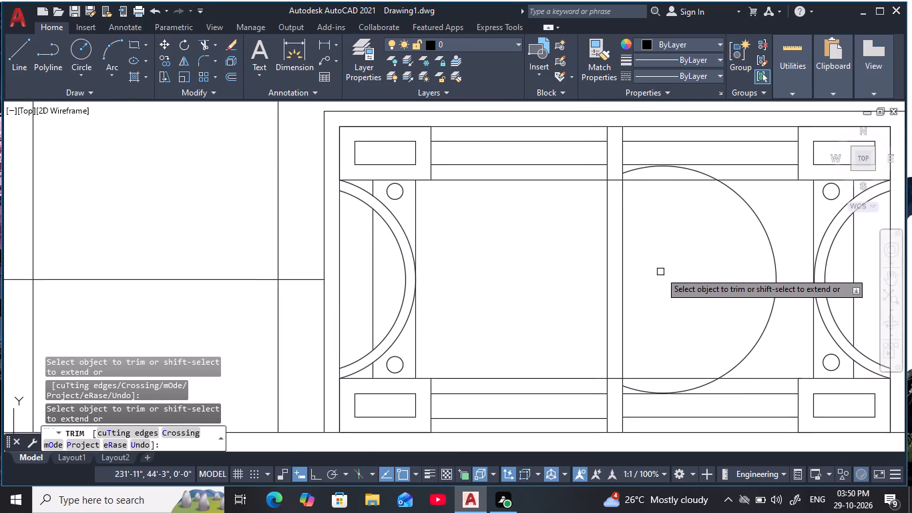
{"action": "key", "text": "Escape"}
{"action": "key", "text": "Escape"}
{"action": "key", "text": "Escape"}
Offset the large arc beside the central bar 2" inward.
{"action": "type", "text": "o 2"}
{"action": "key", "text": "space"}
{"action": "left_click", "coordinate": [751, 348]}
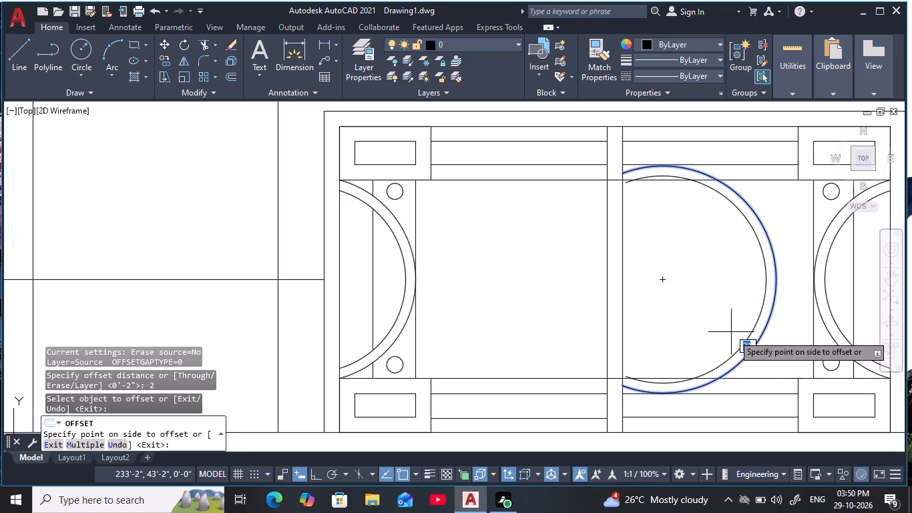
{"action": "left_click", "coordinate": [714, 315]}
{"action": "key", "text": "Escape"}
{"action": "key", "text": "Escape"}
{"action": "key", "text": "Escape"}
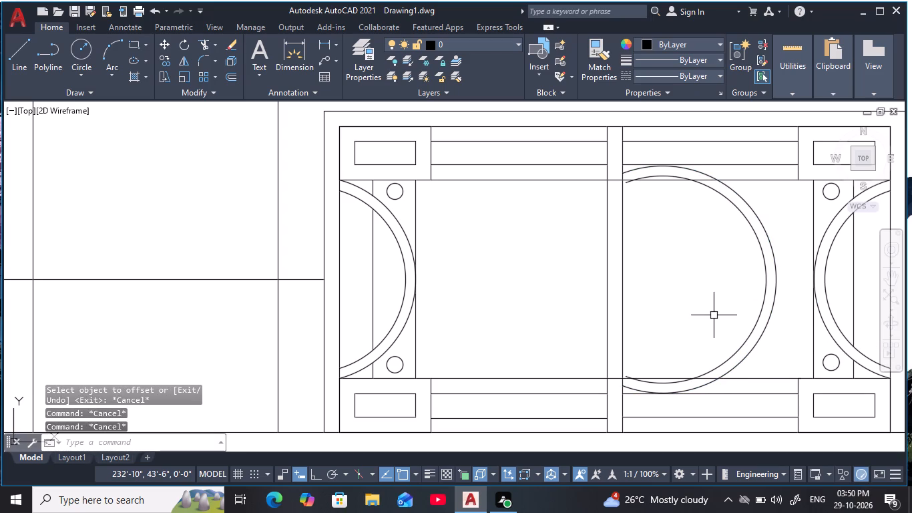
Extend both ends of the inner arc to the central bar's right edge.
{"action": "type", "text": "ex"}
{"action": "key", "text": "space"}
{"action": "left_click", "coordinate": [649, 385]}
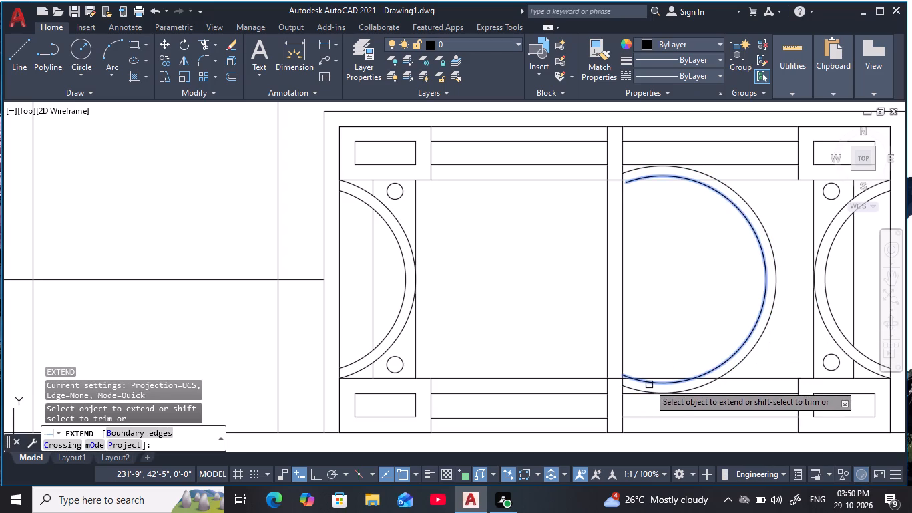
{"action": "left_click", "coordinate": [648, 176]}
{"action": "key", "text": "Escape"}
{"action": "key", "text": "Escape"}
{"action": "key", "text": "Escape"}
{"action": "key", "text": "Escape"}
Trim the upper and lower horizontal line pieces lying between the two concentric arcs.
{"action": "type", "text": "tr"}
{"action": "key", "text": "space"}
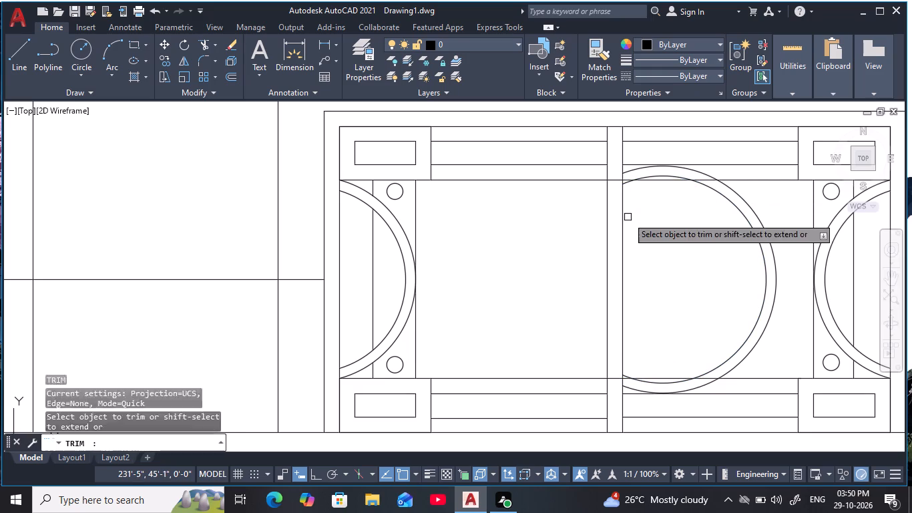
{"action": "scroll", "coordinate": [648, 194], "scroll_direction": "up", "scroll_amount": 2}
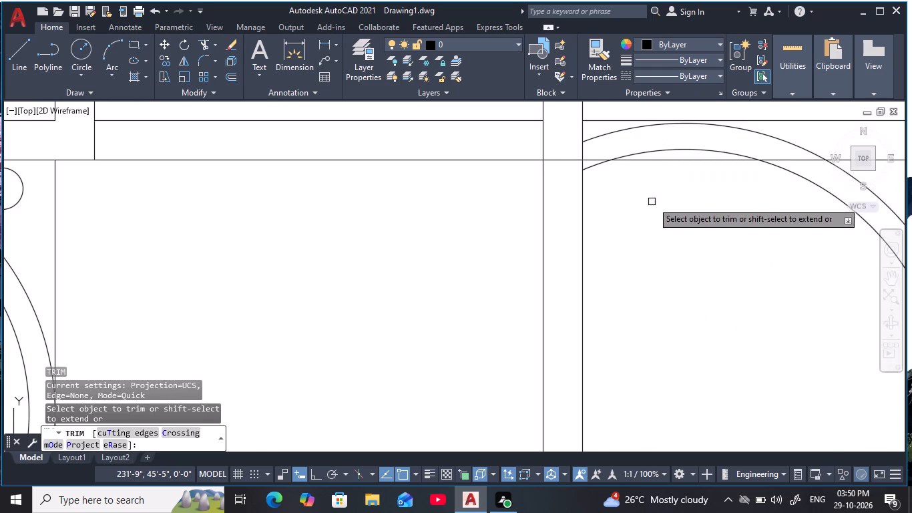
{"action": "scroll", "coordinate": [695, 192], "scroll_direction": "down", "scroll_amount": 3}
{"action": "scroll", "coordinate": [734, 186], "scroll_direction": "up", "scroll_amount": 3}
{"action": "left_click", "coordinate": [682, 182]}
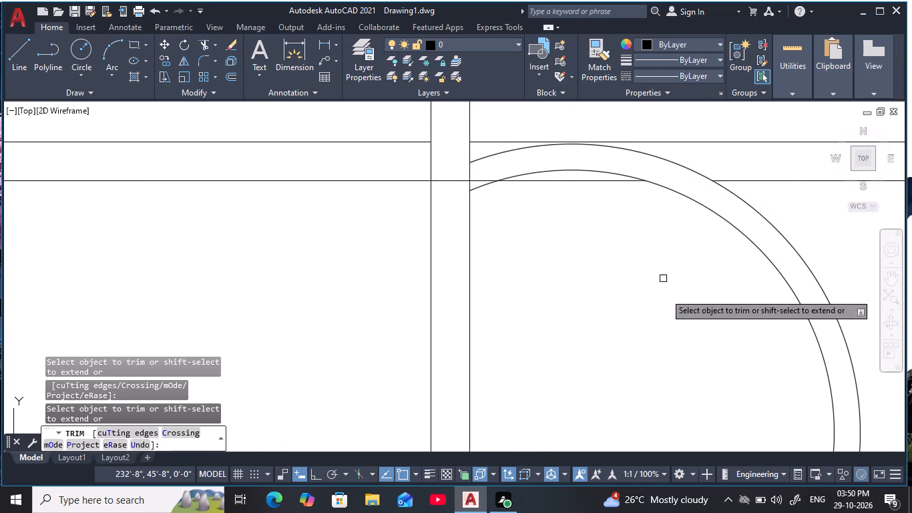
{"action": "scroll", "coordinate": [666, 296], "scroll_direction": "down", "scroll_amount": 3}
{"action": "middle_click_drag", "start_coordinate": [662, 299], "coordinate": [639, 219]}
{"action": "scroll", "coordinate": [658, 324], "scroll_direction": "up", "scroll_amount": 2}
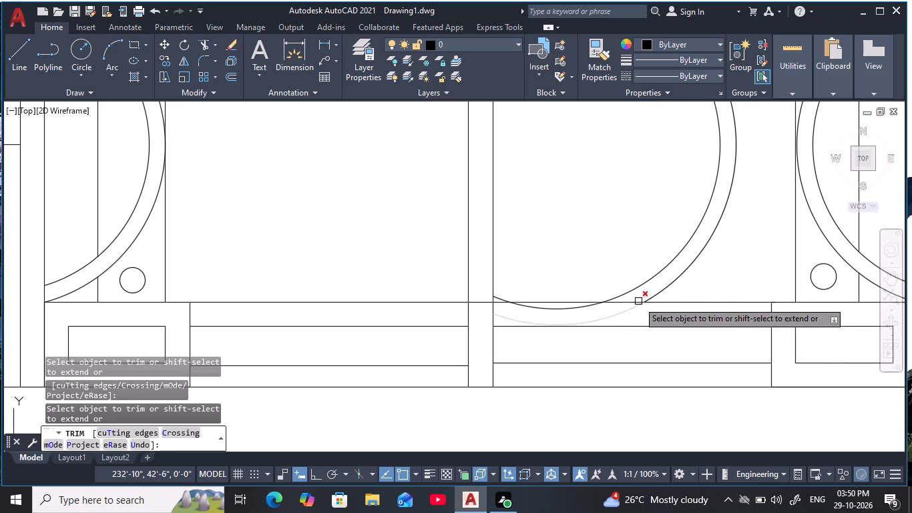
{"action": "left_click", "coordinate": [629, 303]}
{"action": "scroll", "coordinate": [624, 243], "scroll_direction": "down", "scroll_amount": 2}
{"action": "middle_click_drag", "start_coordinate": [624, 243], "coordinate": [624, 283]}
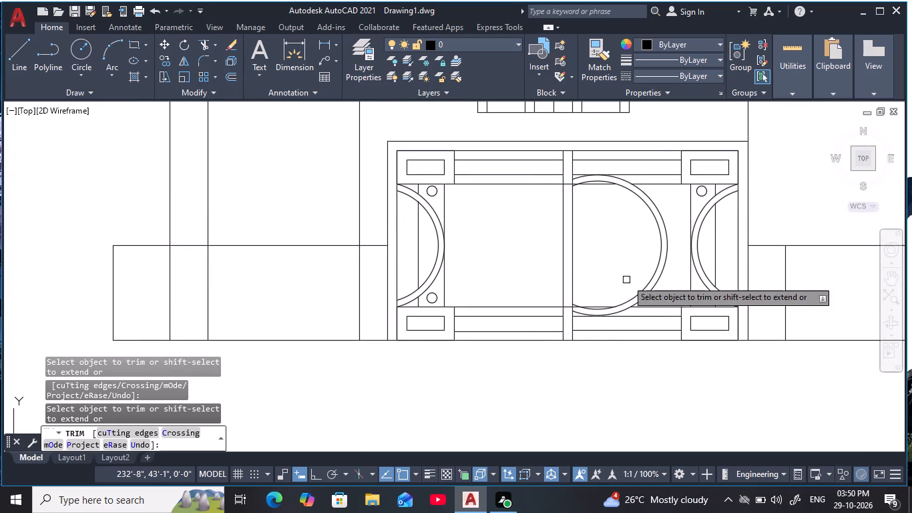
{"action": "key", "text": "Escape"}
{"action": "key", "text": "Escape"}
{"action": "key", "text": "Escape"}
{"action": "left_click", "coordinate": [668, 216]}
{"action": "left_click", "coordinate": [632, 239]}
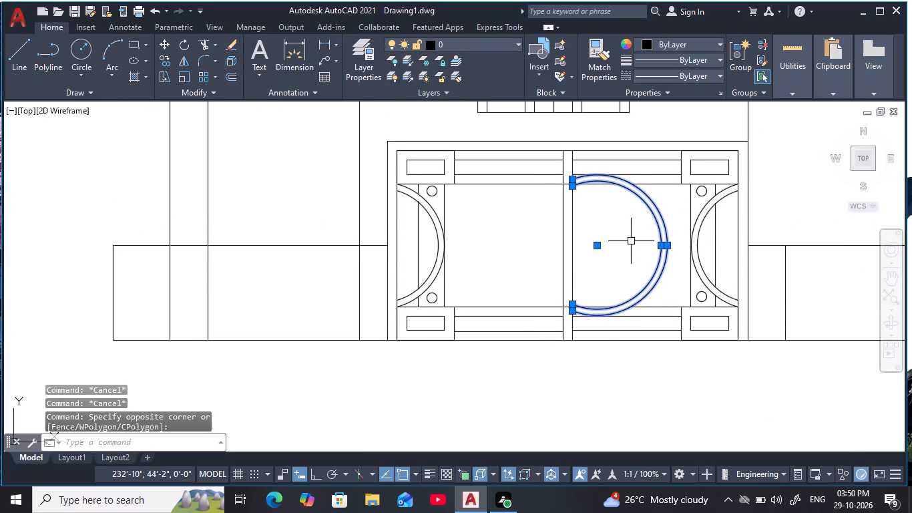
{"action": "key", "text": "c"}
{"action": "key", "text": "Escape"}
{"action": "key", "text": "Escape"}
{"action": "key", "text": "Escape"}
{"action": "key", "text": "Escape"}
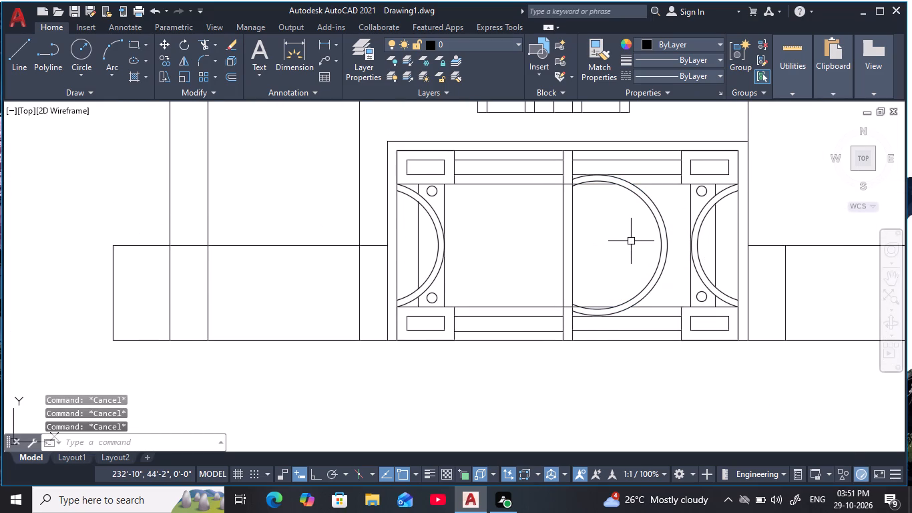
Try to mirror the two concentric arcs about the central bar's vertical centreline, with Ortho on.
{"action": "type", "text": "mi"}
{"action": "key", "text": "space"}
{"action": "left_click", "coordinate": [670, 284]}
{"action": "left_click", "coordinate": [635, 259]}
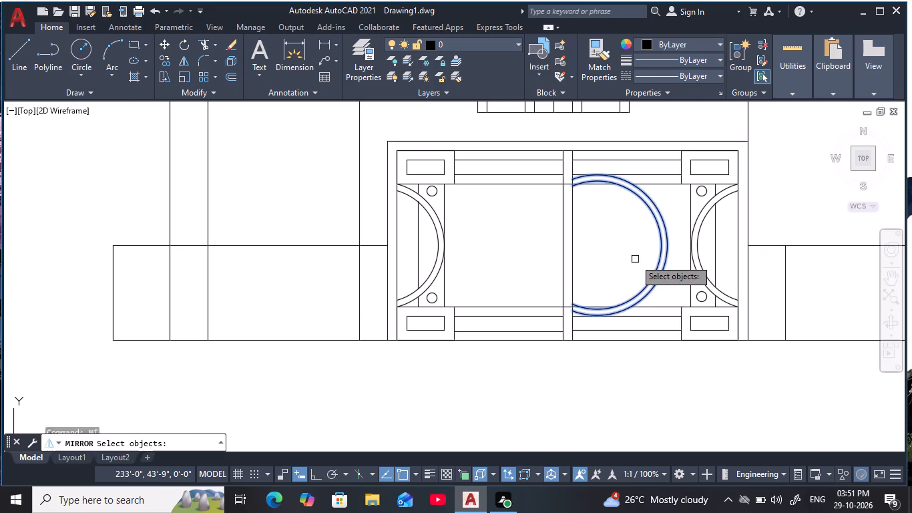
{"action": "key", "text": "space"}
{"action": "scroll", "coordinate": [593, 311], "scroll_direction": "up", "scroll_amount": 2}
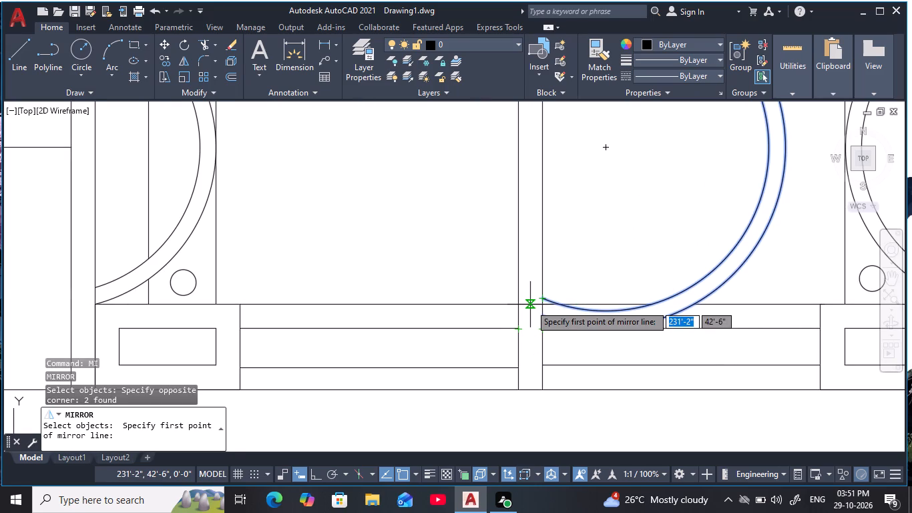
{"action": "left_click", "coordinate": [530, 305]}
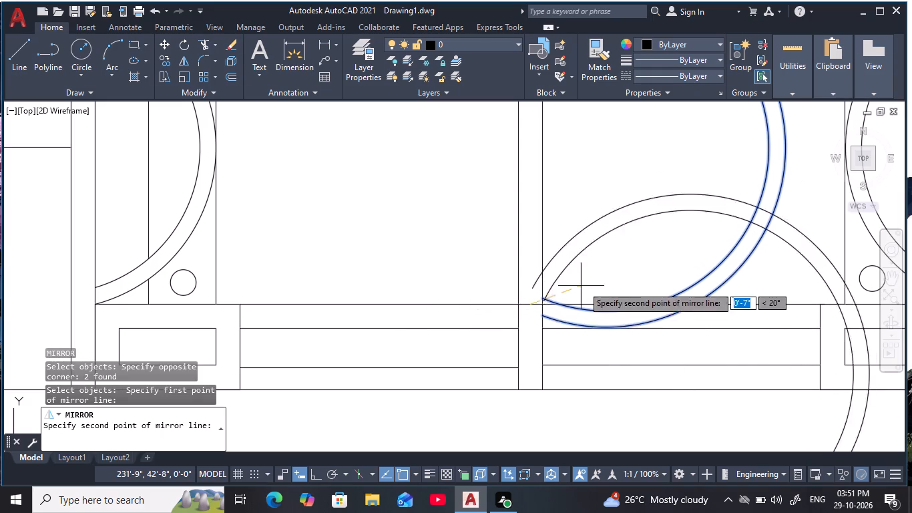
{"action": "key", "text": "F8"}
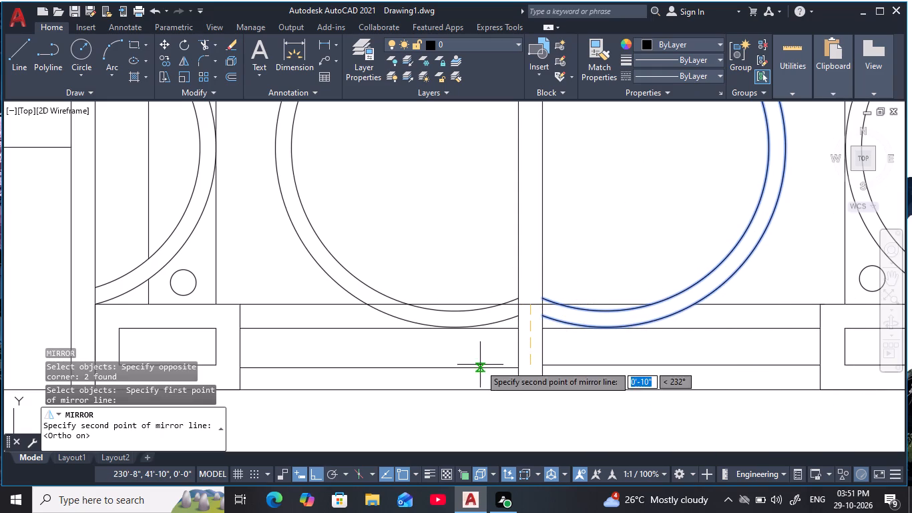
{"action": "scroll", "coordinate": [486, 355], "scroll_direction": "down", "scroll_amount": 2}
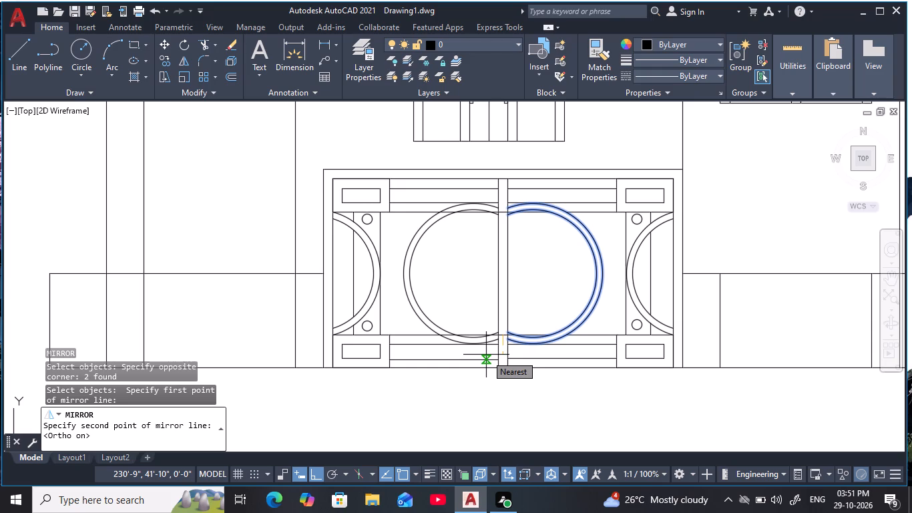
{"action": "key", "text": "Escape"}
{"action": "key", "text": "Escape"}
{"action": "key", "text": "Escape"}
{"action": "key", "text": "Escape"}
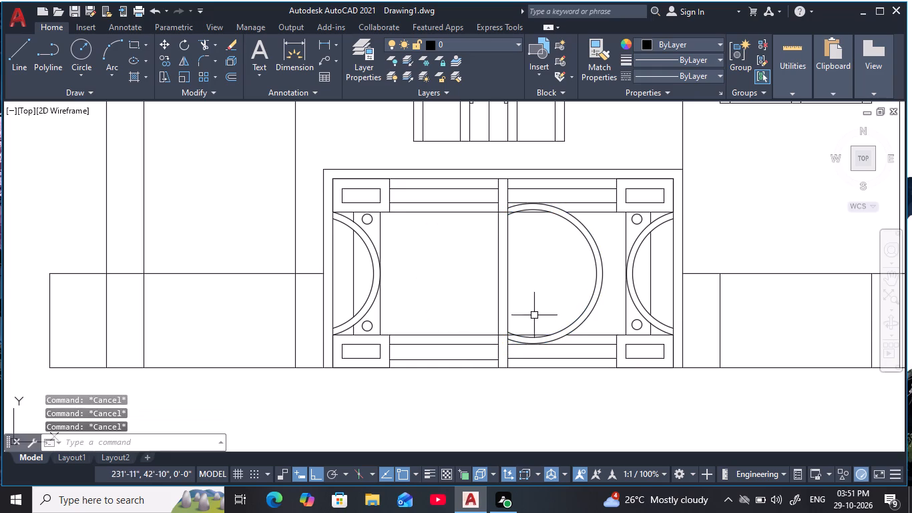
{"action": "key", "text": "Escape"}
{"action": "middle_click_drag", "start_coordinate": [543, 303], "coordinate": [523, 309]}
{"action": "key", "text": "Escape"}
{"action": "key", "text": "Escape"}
Erase the two concentric arcs on the right side of the central bar.
{"action": "left_click", "coordinate": [578, 244]}
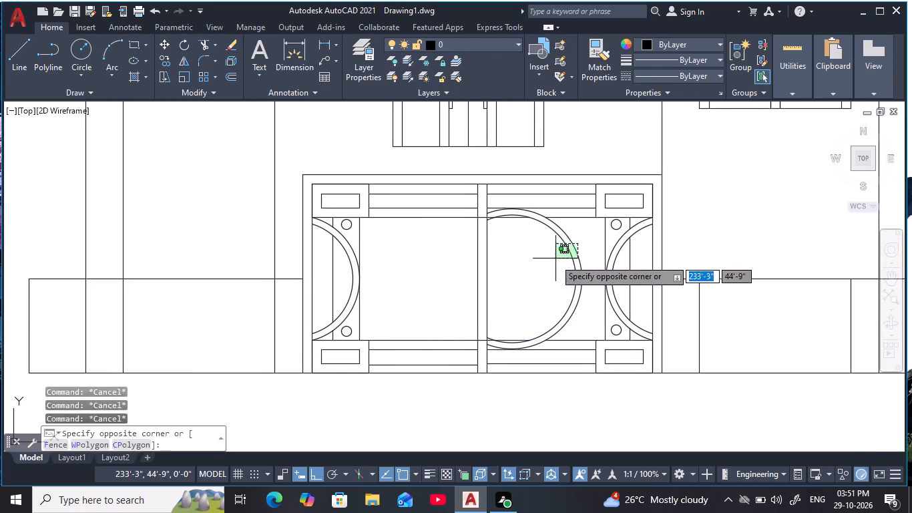
{"action": "left_click", "coordinate": [553, 261]}
{"action": "type", "text": "e"}
{"action": "key", "text": "space"}
{"action": "key", "text": "Escape"}
{"action": "key", "text": "Escape"}
{"action": "key", "text": "Escape"}
{"action": "key", "text": "Escape"}
{"action": "key", "text": "Escape"}
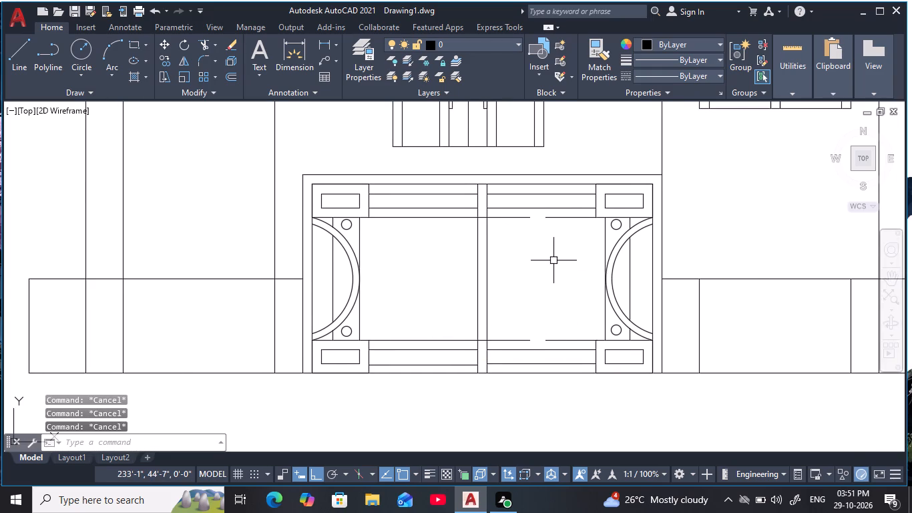
Extend the lower and upper horizontal lines to close their gaps right of the central bar.
{"action": "key", "text": "e"}
{"action": "key", "text": "x"}
{"action": "key", "text": "space"}
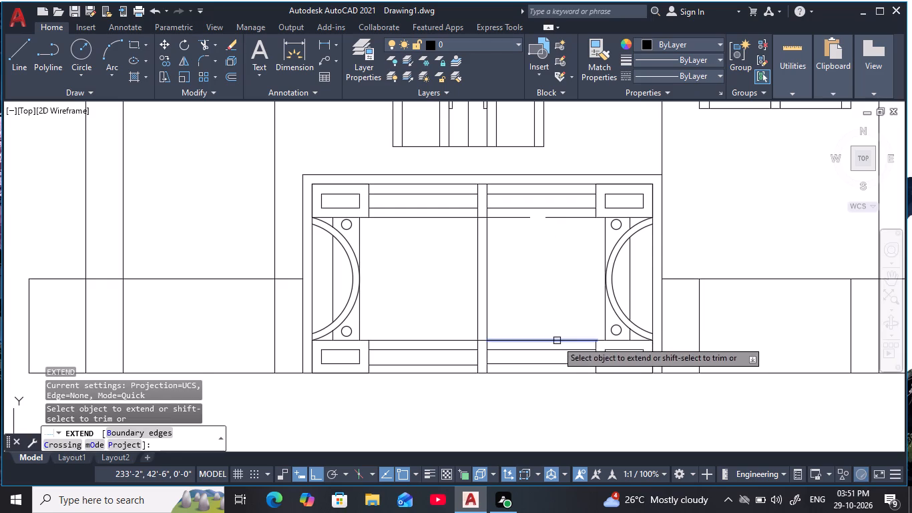
{"action": "left_click", "coordinate": [557, 341]}
{"action": "left_click", "coordinate": [564, 220]}
{"action": "key", "text": "Escape"}
{"action": "key", "text": "Escape"}
{"action": "key", "text": "Escape"}
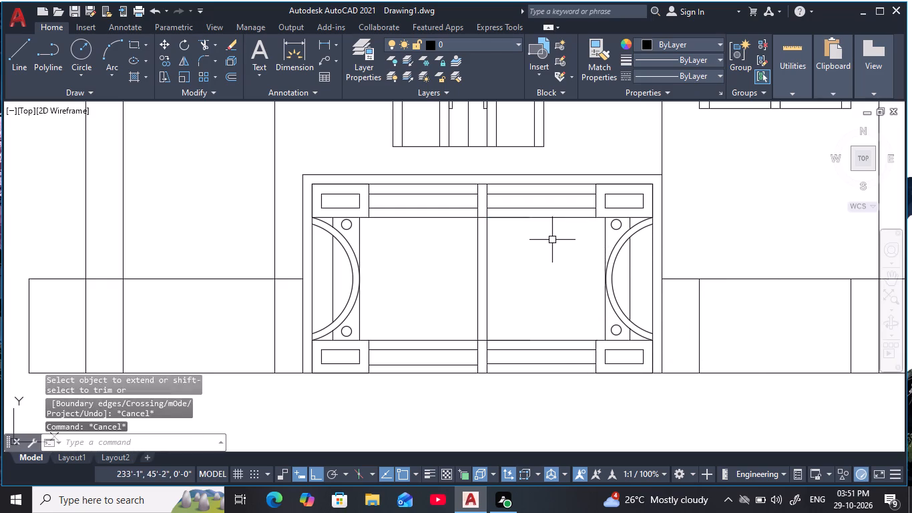
{"action": "key", "text": "Escape"}
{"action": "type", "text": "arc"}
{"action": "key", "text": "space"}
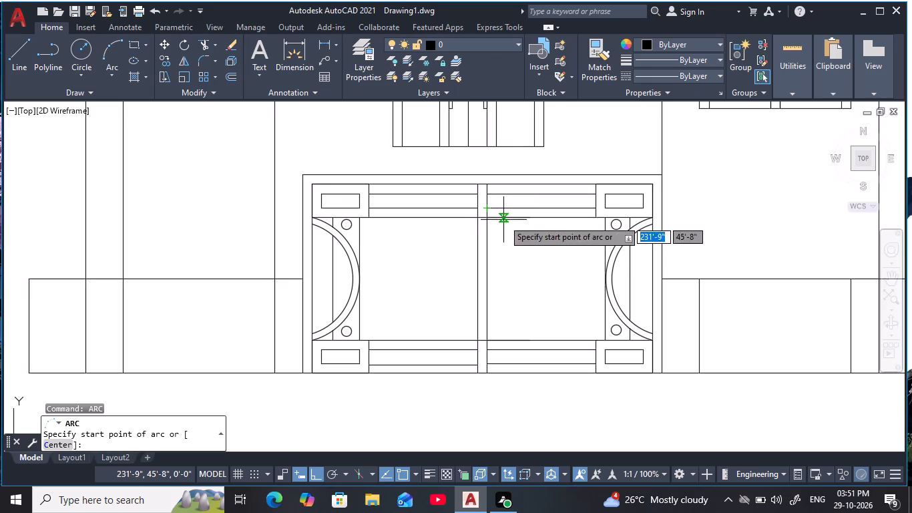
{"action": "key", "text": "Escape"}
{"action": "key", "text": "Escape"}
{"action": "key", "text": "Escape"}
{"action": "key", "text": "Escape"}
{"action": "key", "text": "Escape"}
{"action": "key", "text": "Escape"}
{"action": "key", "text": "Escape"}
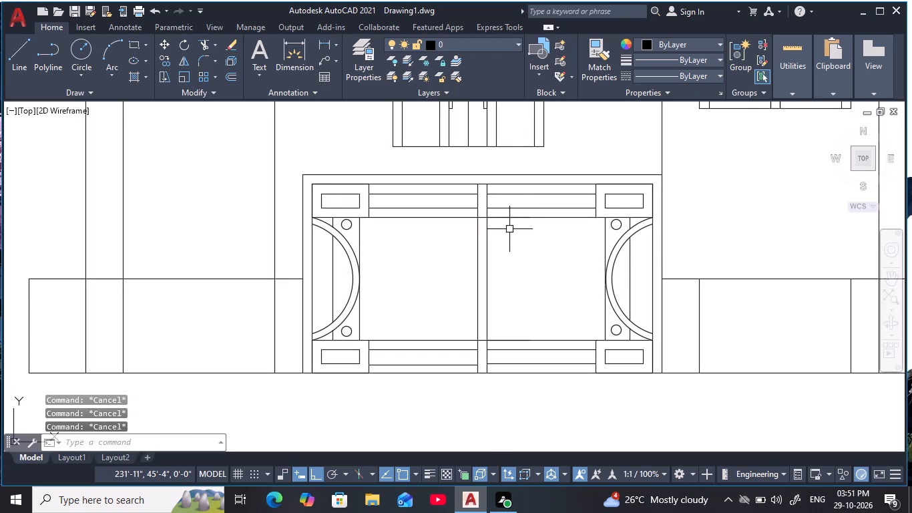
Draw a horizontal line about 2'-11" long from the central bar's right edge to the upper-right corner block's inner bottom corner.
{"action": "type", "text": "l"}
{"action": "key", "text": "space"}
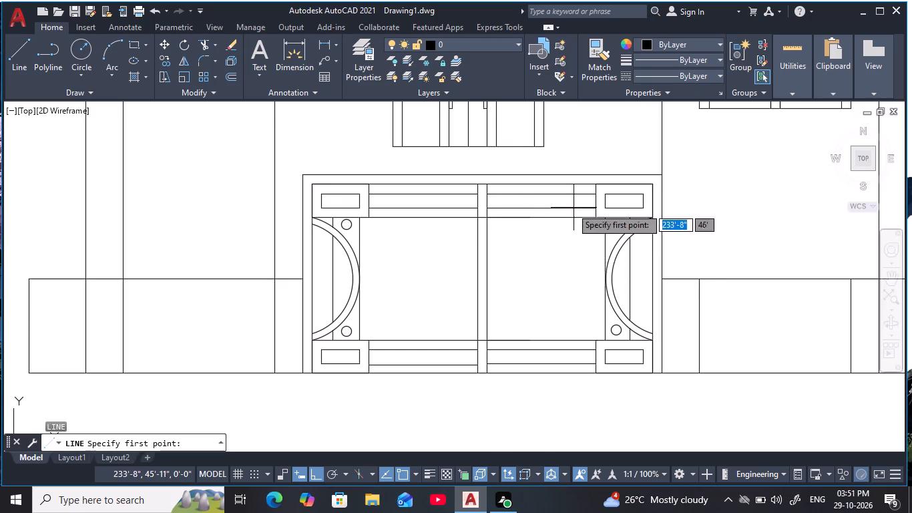
{"action": "left_click", "coordinate": [489, 218]}
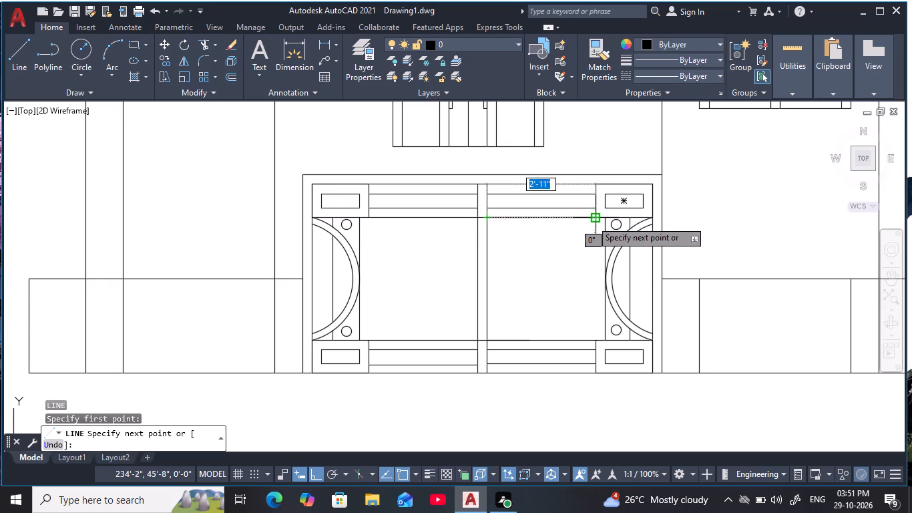
{"action": "left_click", "coordinate": [592, 220]}
{"action": "key", "text": "Escape"}
{"action": "key", "text": "Escape"}
{"action": "key", "text": "Escape"}
{"action": "key", "text": "Escape"}
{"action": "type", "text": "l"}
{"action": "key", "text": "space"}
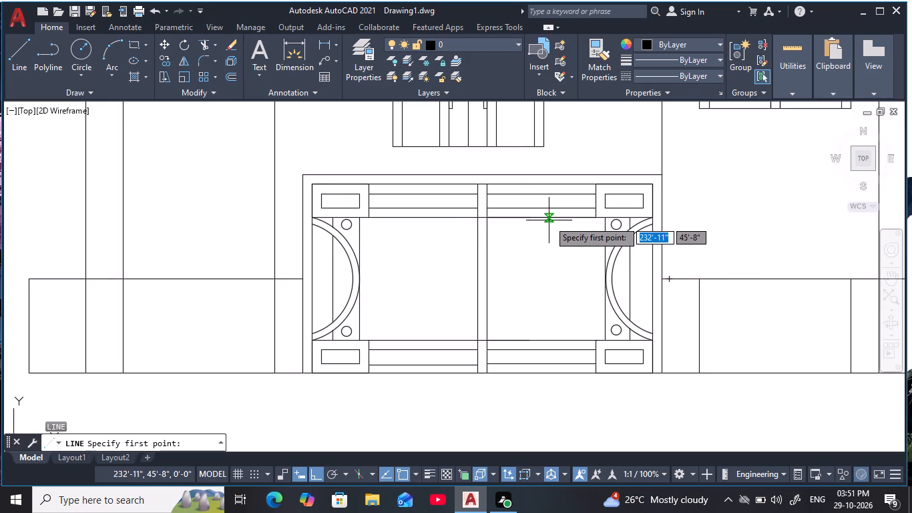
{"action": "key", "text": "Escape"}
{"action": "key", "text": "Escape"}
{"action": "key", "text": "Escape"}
Measure the horizontal distance from the central bar's right edge to the upper-right corner block with a linear dimension.
{"action": "key", "text": "d"}
{"action": "key", "text": "l"}
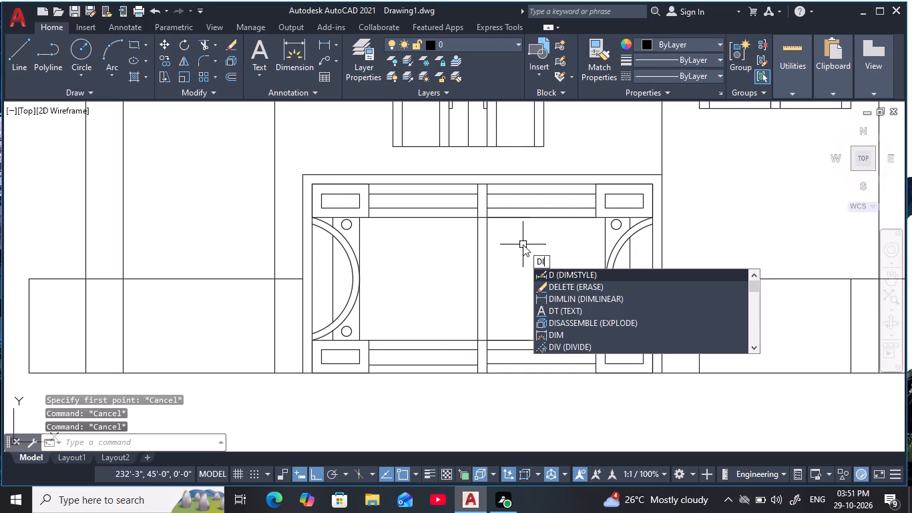
{"action": "type", "text": "i"}
{"action": "key", "text": "space"}
{"action": "left_click", "coordinate": [487, 214]}
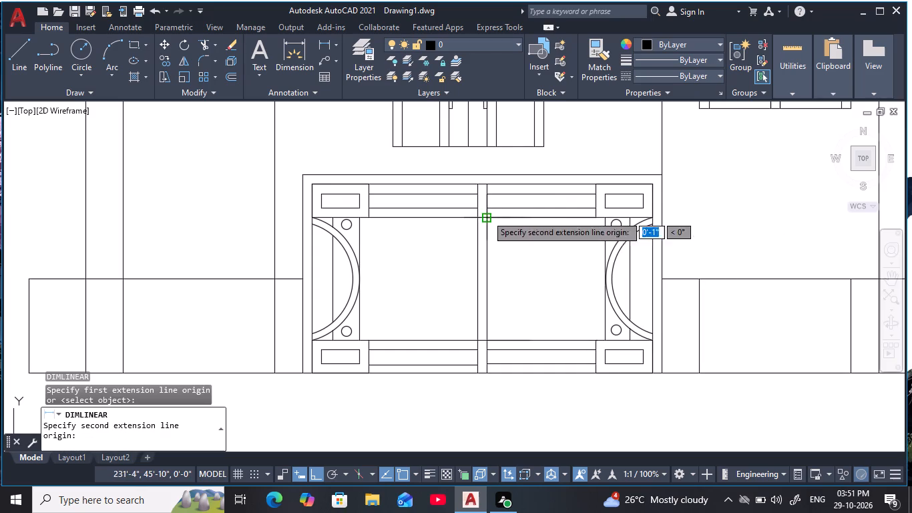
{"action": "left_click", "coordinate": [592, 218]}
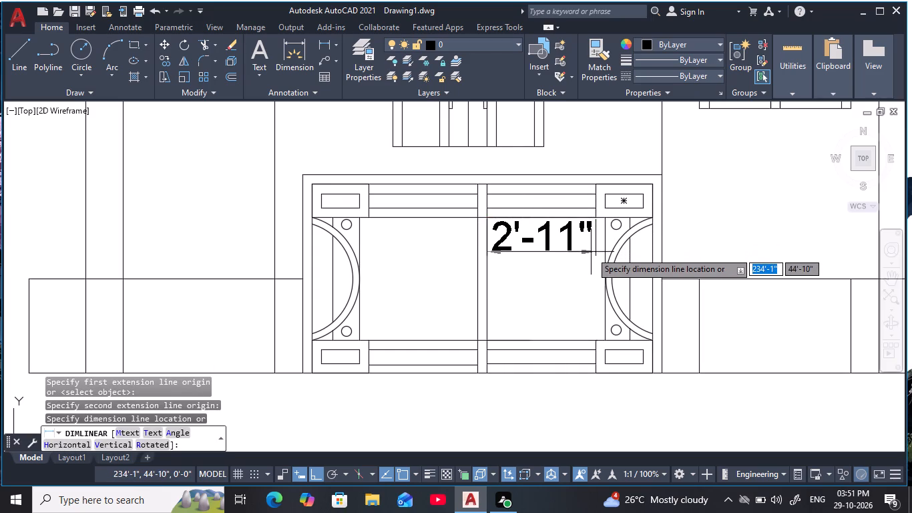
{"action": "key", "text": "Escape"}
{"action": "key", "text": "Escape"}
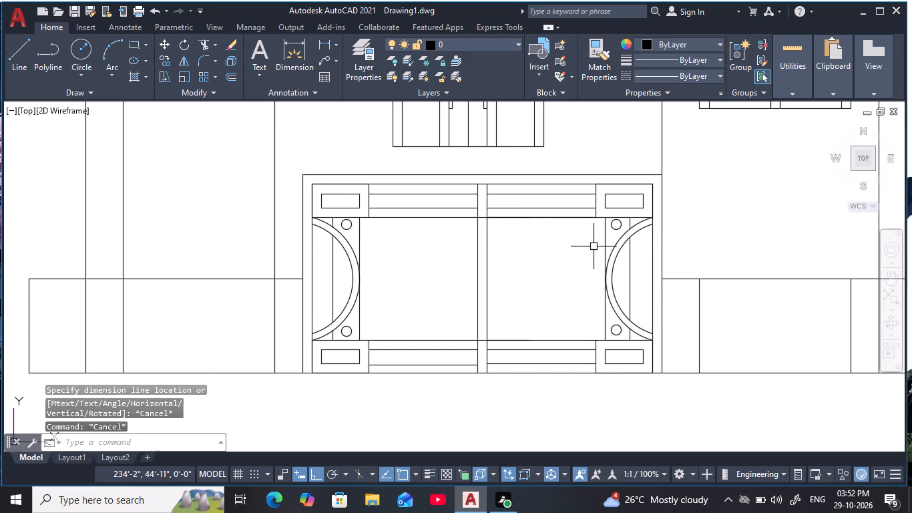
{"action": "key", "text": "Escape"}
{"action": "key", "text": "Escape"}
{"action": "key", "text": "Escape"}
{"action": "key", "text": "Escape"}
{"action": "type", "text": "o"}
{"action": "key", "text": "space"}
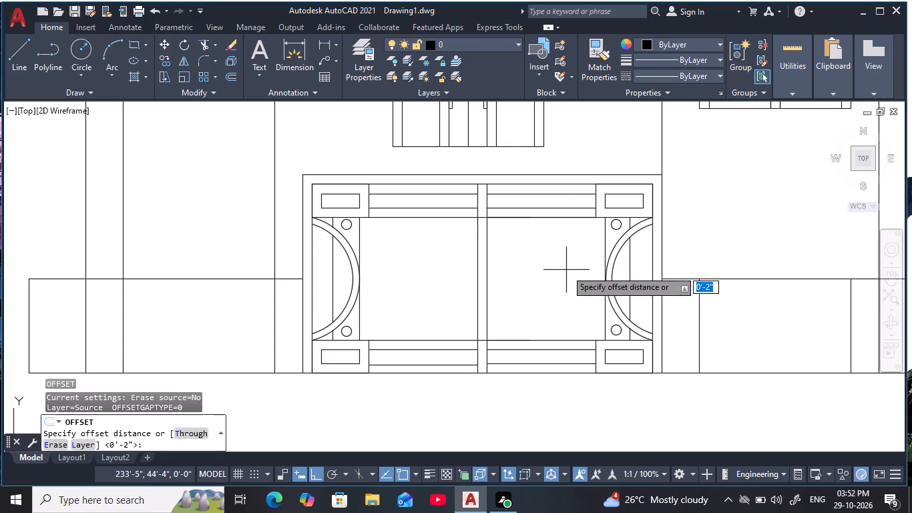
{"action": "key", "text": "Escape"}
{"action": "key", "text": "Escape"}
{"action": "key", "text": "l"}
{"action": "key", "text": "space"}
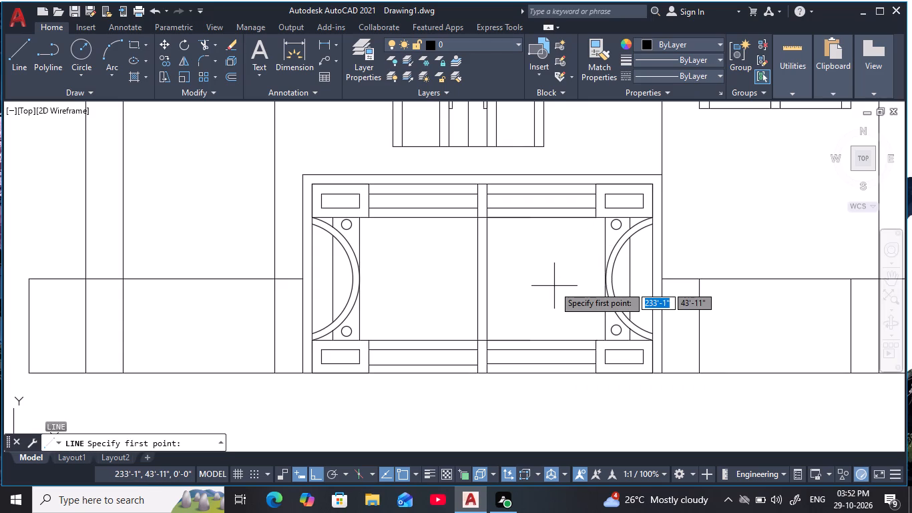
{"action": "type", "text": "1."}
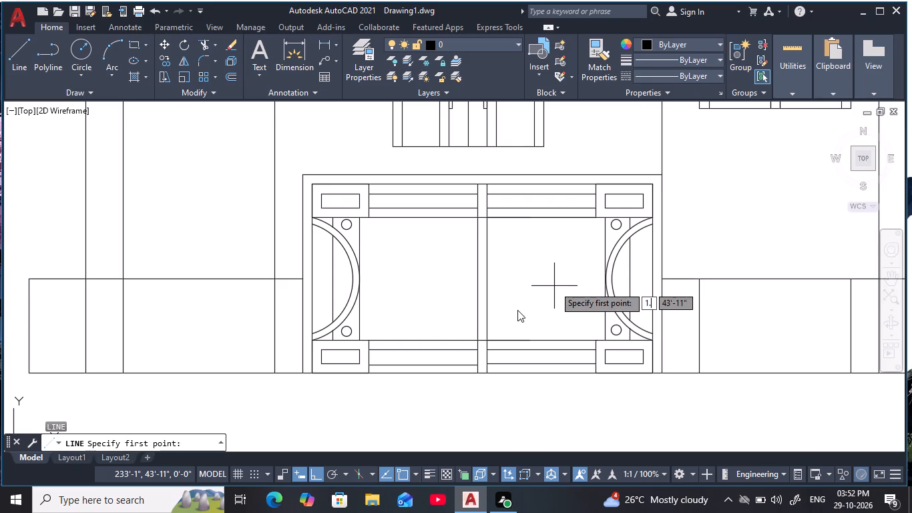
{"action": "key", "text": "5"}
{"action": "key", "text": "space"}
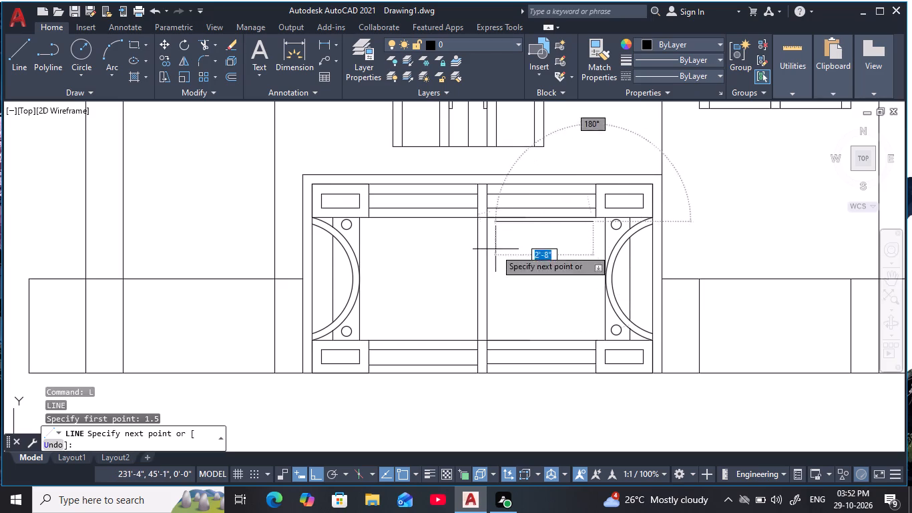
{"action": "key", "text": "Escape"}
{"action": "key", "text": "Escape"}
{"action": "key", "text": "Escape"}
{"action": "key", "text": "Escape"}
Draw a line of length 1.5 from where the central bar's right edge meets the upper horizontal line.
{"action": "type", "text": "l"}
{"action": "key", "text": "space"}
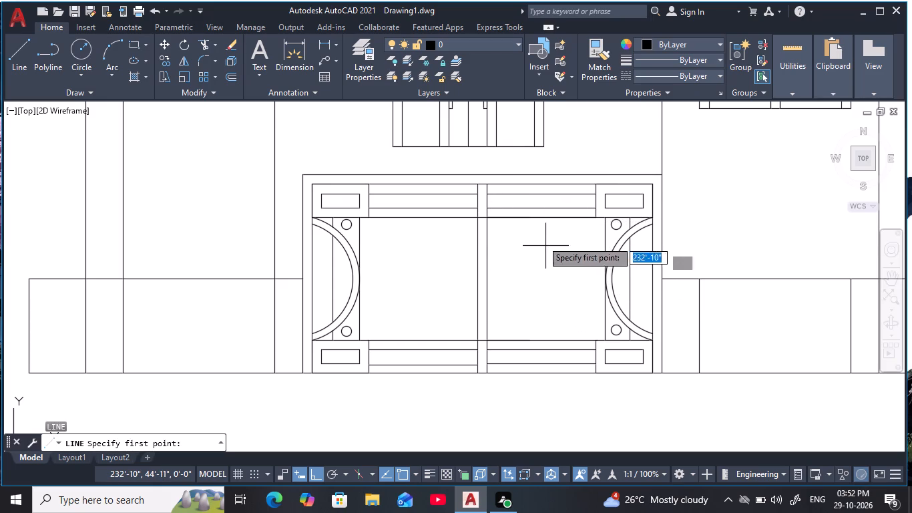
{"action": "left_click", "coordinate": [485, 217]}
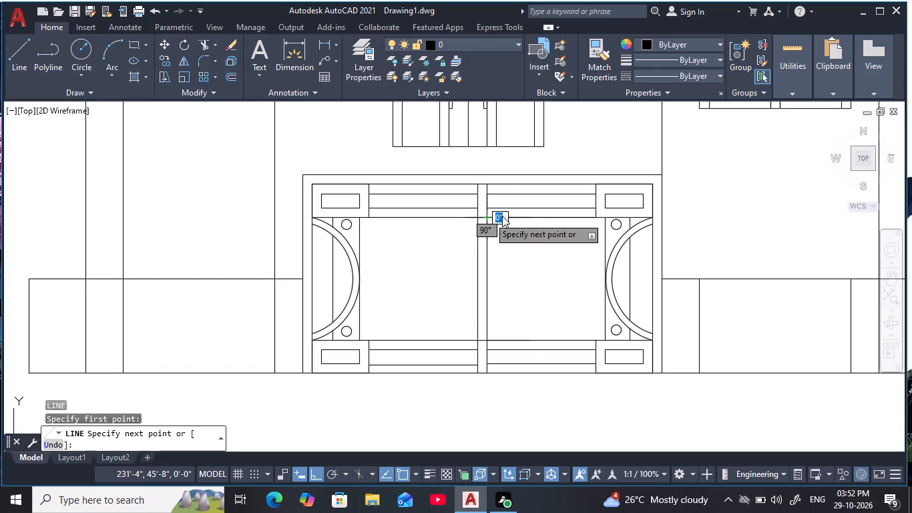
{"action": "key", "text": "1"}
{"action": "type", "text": ".5"}
{"action": "key", "text": "space"}
{"action": "key", "text": "space"}
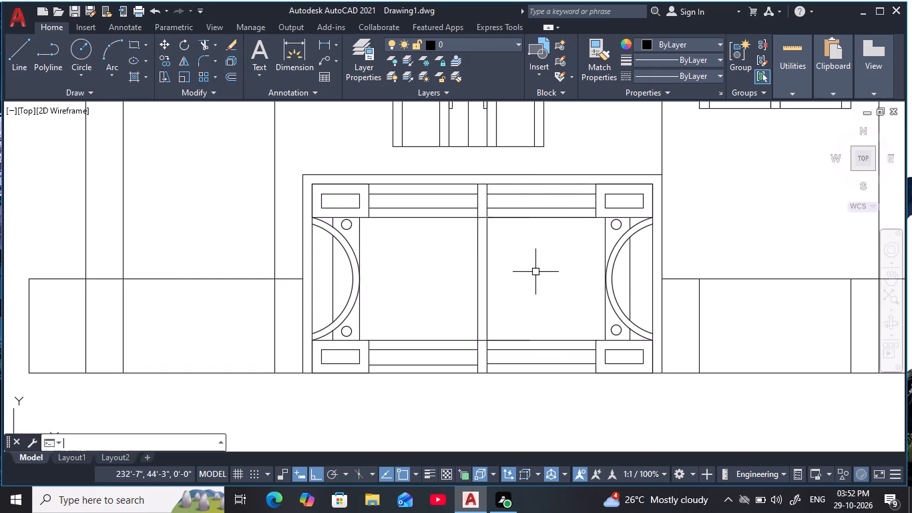
{"action": "key", "text": "Escape"}
{"action": "key", "text": "Escape"}
{"action": "key", "text": "Escape"}
{"action": "key", "text": "Escape"}
Draw a line of length 1.5 rightward from where the central bar's right edge meets the lower horizontal line.
{"action": "type", "text": "l"}
{"action": "key", "text": "space"}
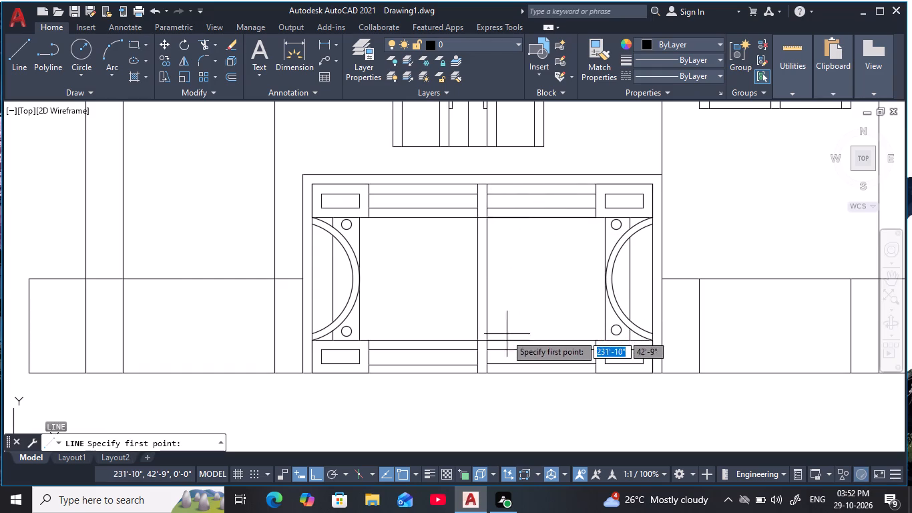
{"action": "left_click", "coordinate": [487, 340]}
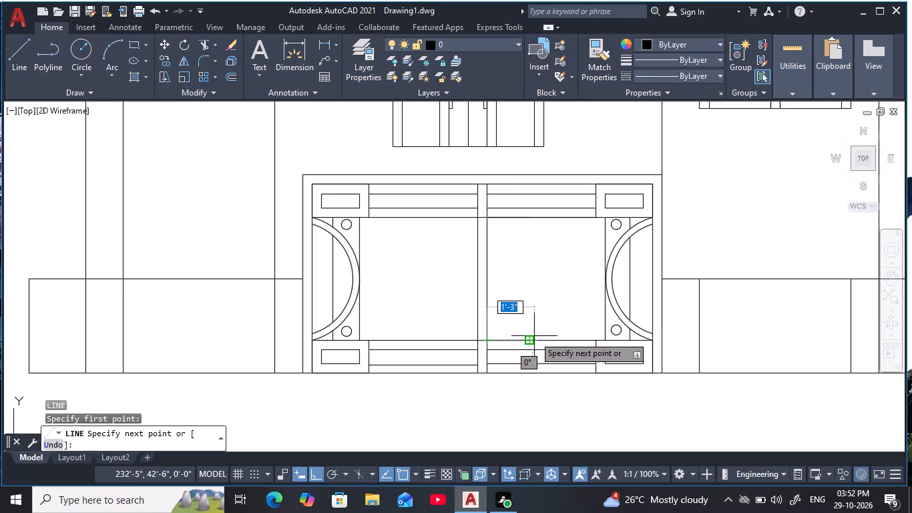
{"action": "key", "text": "1"}
{"action": "type", "text": ".5"}
{"action": "key", "text": "space"}
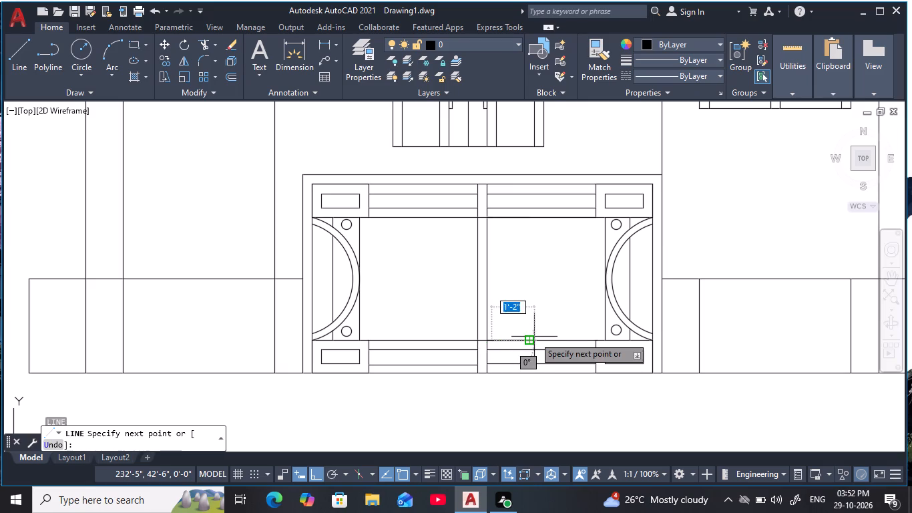
{"action": "key", "text": "space"}
{"action": "key", "text": "Escape"}
{"action": "key", "text": "Escape"}
{"action": "key", "text": "Escape"}
{"action": "key", "text": "Escape"}
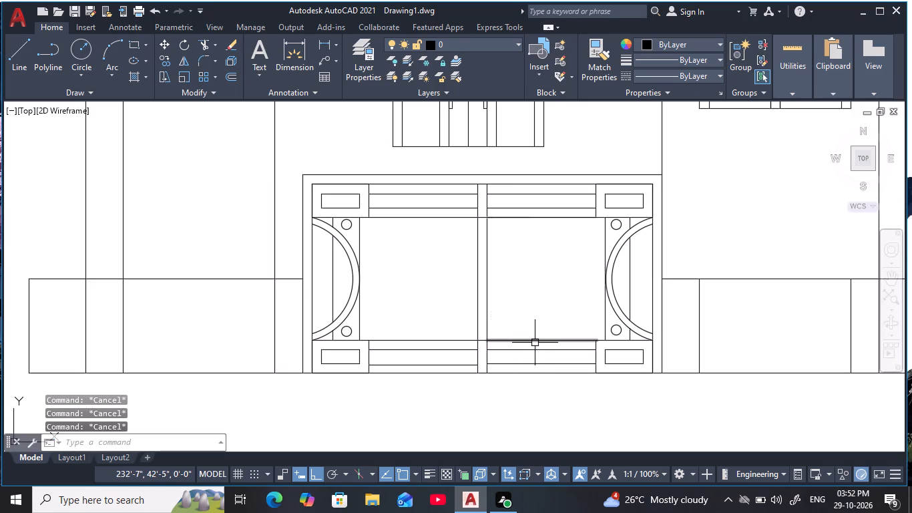
Draw a three-point arc bulging right, from the lower horizontal line through the upper one, ending just beyond the central bar's left edge.
{"action": "type", "text": "arc"}
{"action": "key", "text": "space"}
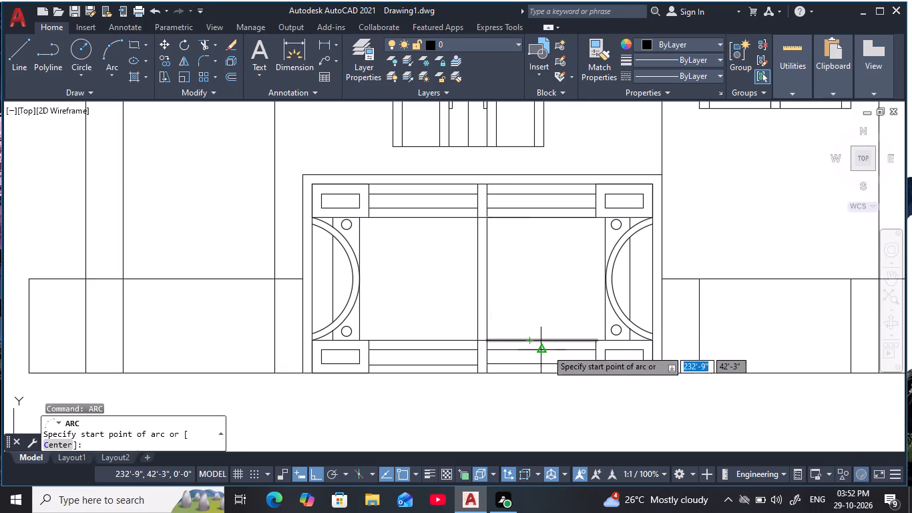
{"action": "left_click", "coordinate": [530, 338]}
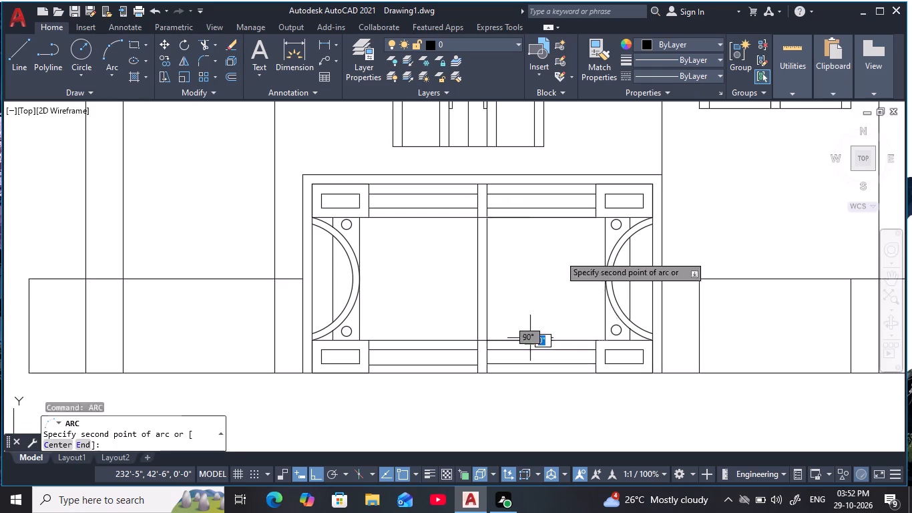
{"action": "left_click", "coordinate": [532, 218]}
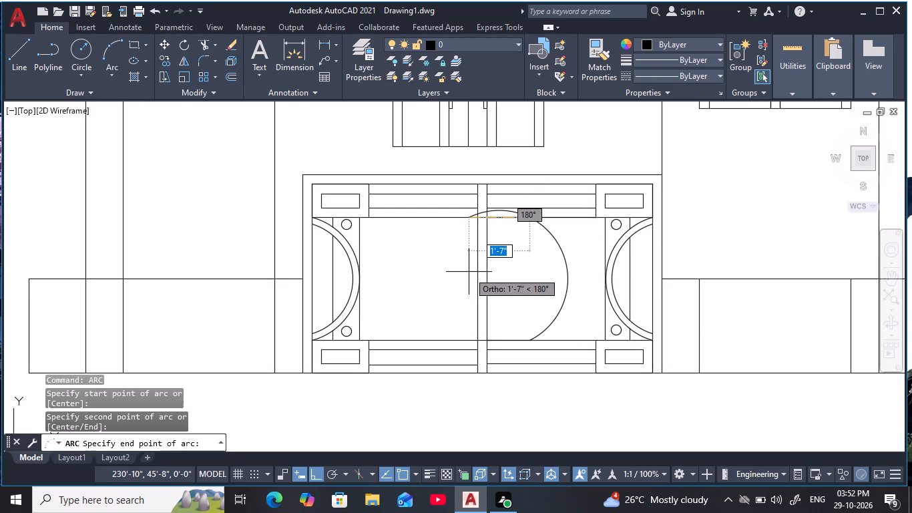
{"action": "key", "text": "F8"}
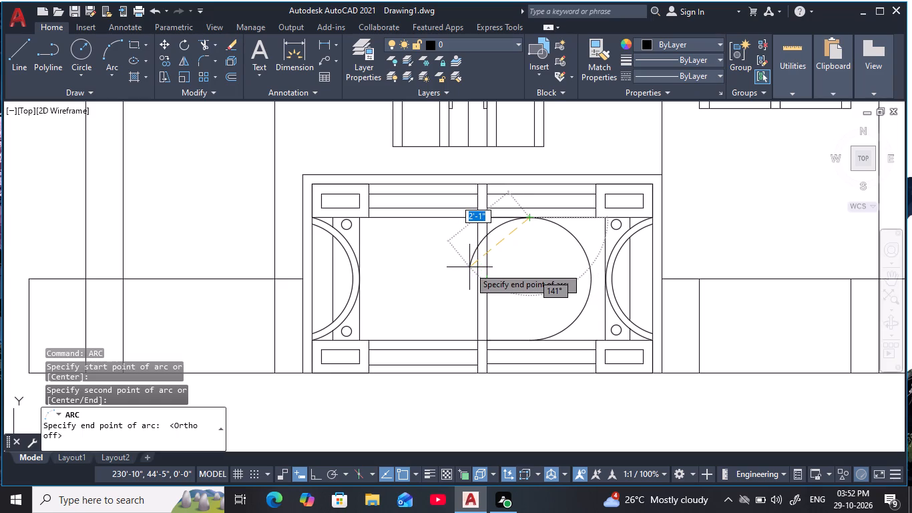
{"action": "left_click", "coordinate": [469, 267]}
{"action": "key", "text": "Escape"}
{"action": "key", "text": "Escape"}
{"action": "key", "text": "Escape"}
{"action": "key", "text": "Escape"}
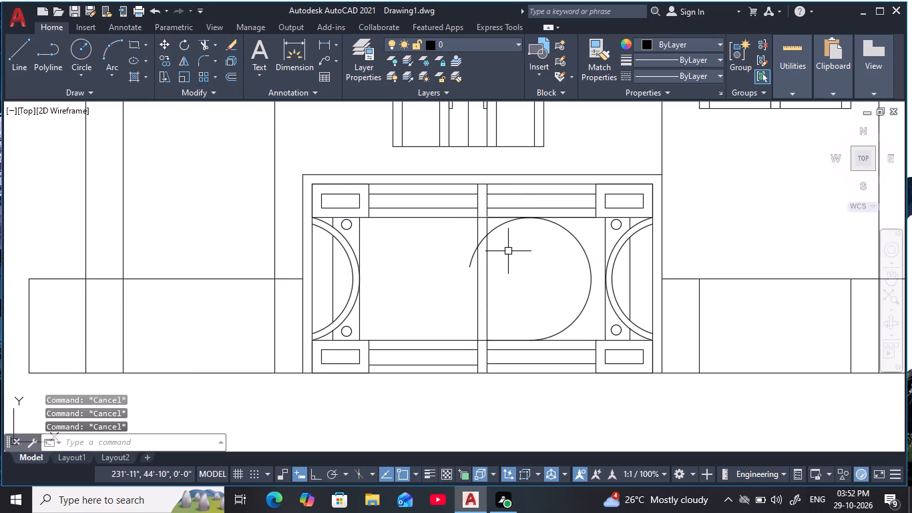
Trim away the arc's section beyond the upper horizontal line and across the central bar, keeping its right half.
{"action": "type", "text": "tr"}
{"action": "key", "text": "space"}
{"action": "left_click", "coordinate": [498, 227]}
{"action": "scroll", "coordinate": [499, 241], "scroll_direction": "up", "scroll_amount": 2}
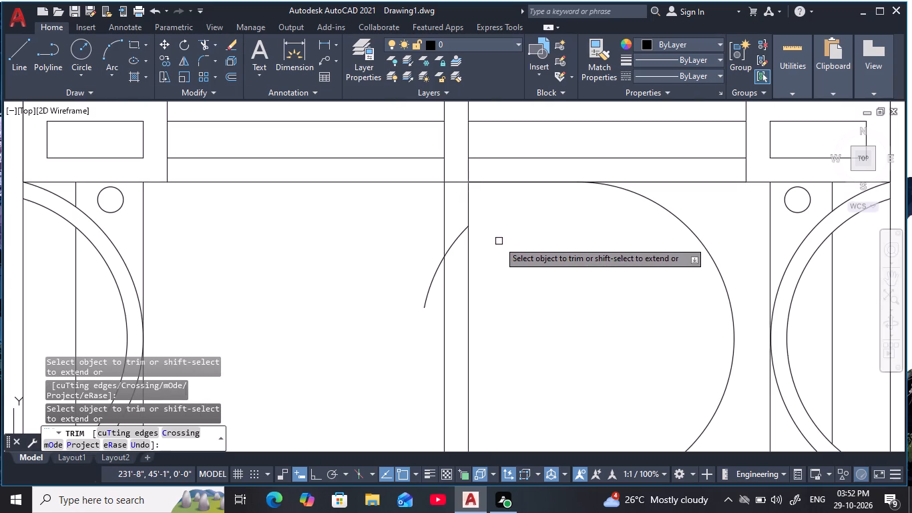
{"action": "left_click", "coordinate": [457, 241]}
{"action": "left_click", "coordinate": [430, 281]}
{"action": "scroll", "coordinate": [559, 242], "scroll_direction": "down", "scroll_amount": 1}
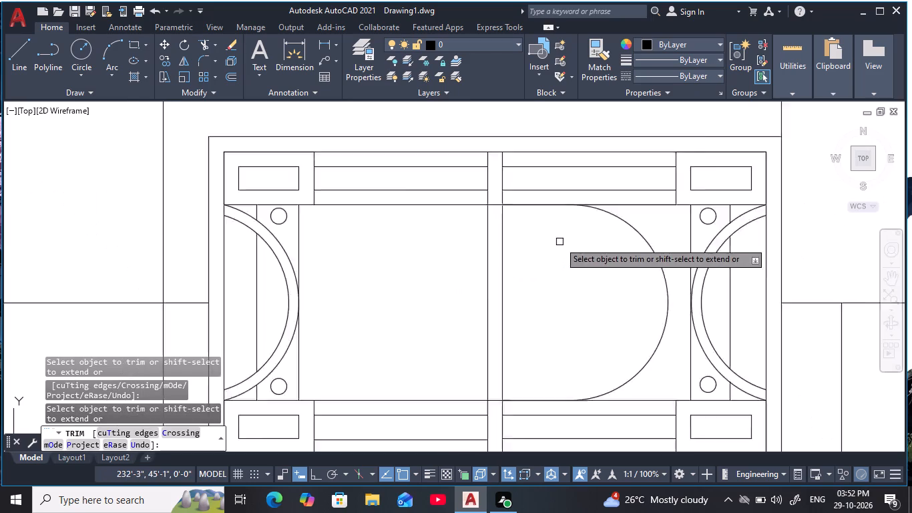
{"action": "scroll", "coordinate": [559, 242], "scroll_direction": "down", "scroll_amount": 1}
{"action": "middle_click_drag", "start_coordinate": [562, 241], "coordinate": [592, 222]}
{"action": "key", "text": "Escape"}
{"action": "key", "text": "Escape"}
{"action": "key", "text": "Escape"}
{"action": "middle_click_drag", "start_coordinate": [589, 237], "coordinate": [583, 241]}
{"action": "key", "text": "Escape"}
{"action": "key", "text": "Escape"}
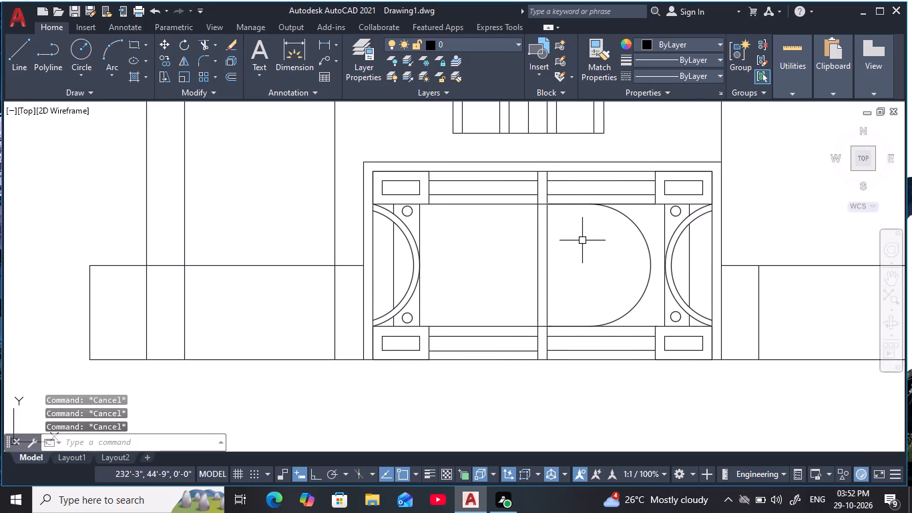
Draw a line of length 1.5 leftward from where the central bar's left edge meets the upper horizontal line.
{"action": "key", "text": "l"}
{"action": "key", "text": "space"}
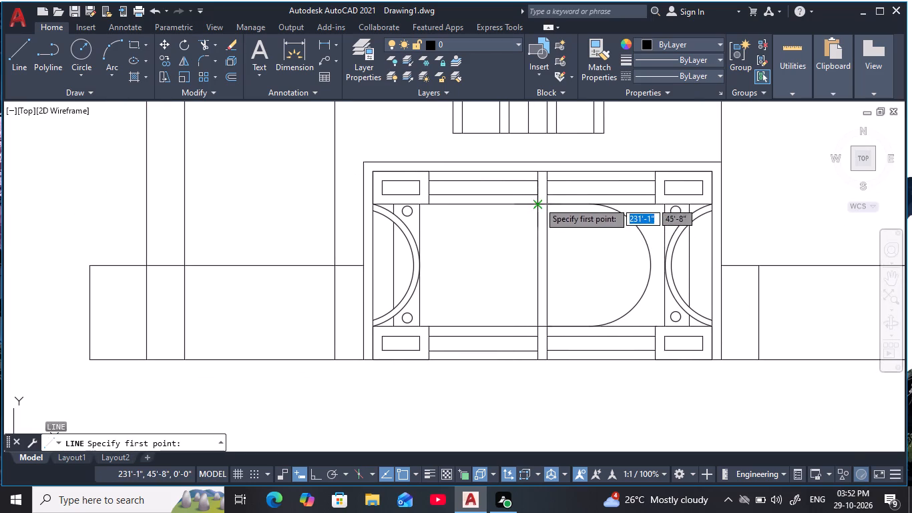
{"action": "left_click", "coordinate": [539, 202]}
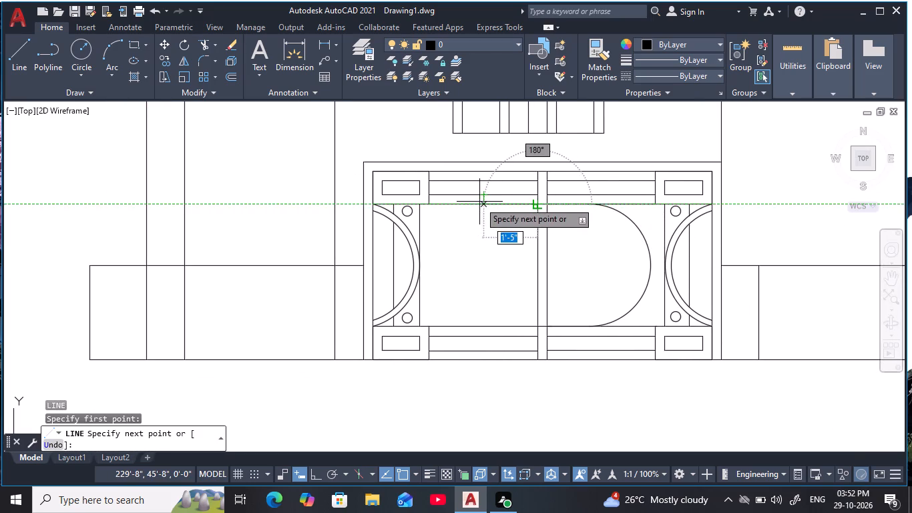
{"action": "key", "text": "F8"}
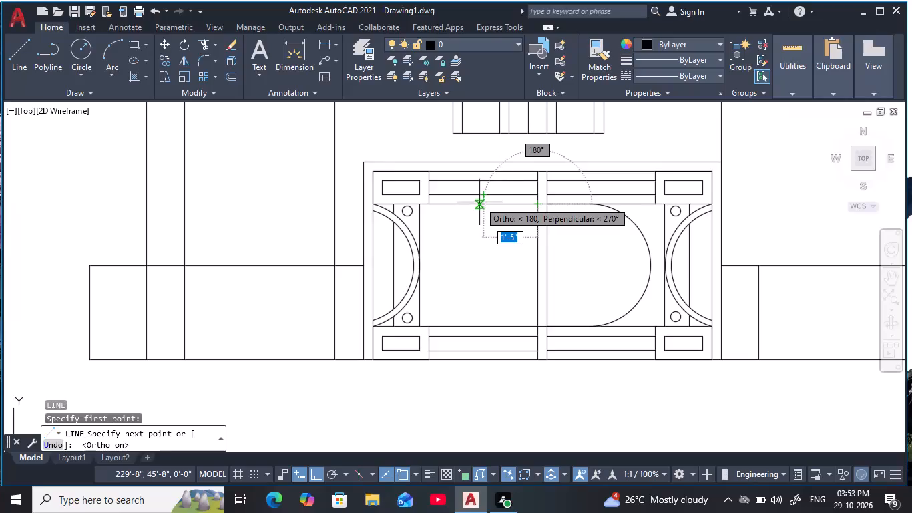
{"action": "key", "text": "1"}
{"action": "type", "text": ".5"}
{"action": "key", "text": "space"}
{"action": "key", "text": "space"}
{"action": "key", "text": "Escape"}
{"action": "key", "text": "Escape"}
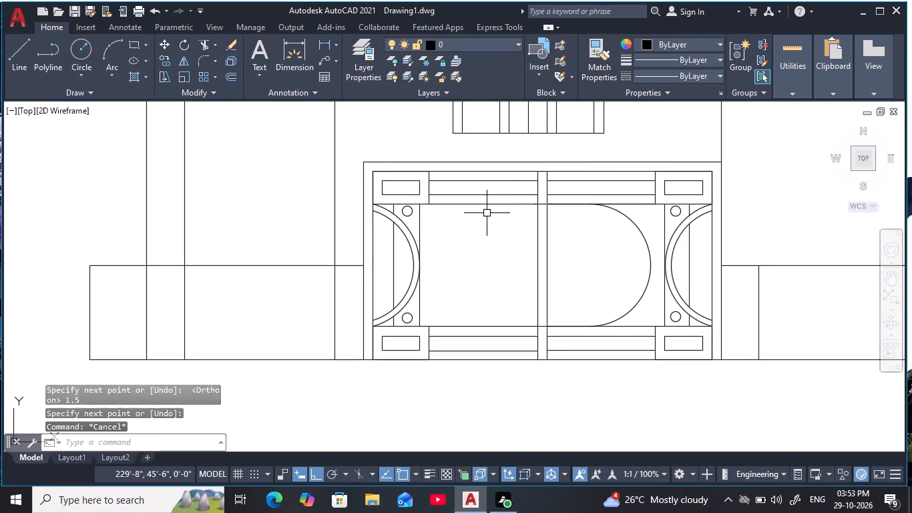
{"action": "key", "text": "Escape"}
Draw a line of length 1.5 from where the central bar's left edge meets the lower horizontal line.
{"action": "type", "text": "l"}
{"action": "key", "text": "space"}
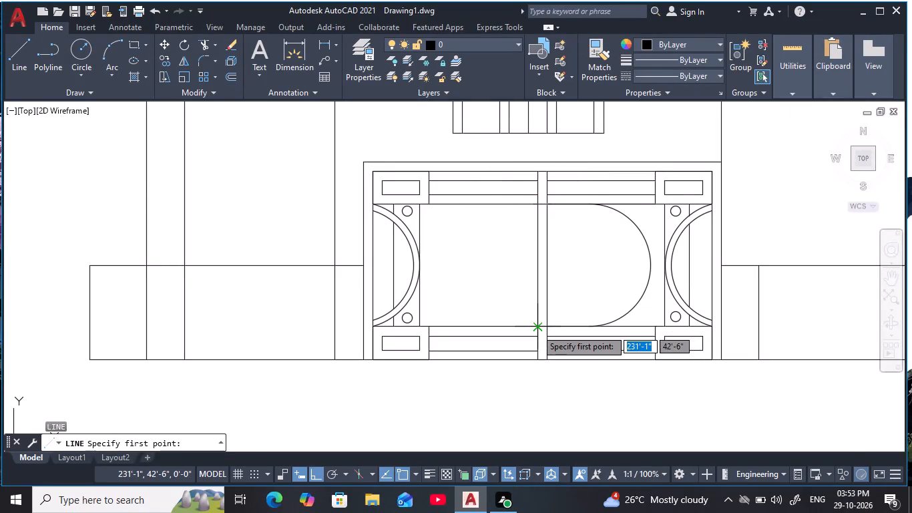
{"action": "left_click", "coordinate": [535, 327]}
{"action": "type", "text": "1."}
{"action": "key", "text": "5"}
{"action": "key", "text": "space"}
{"action": "key", "text": "space"}
{"action": "key", "text": "Escape"}
{"action": "key", "text": "Escape"}
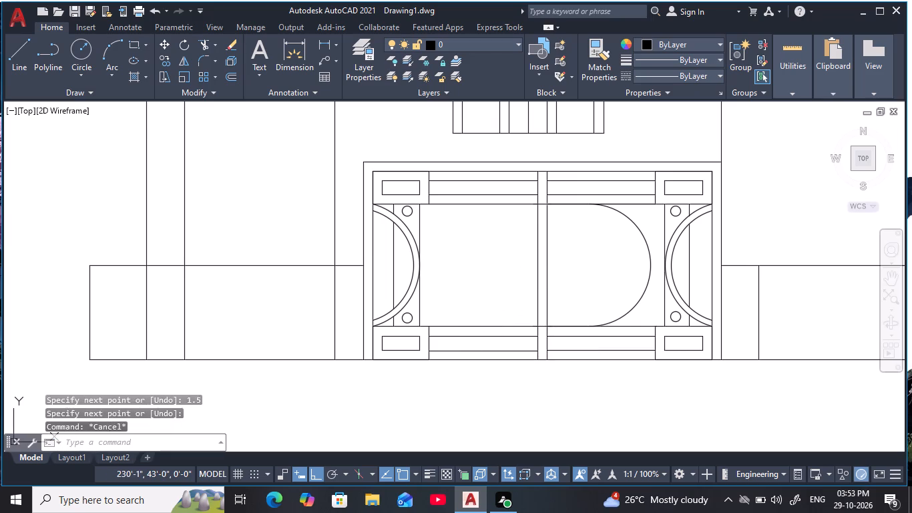
{"action": "key", "text": "Escape"}
{"action": "key", "text": "Escape"}
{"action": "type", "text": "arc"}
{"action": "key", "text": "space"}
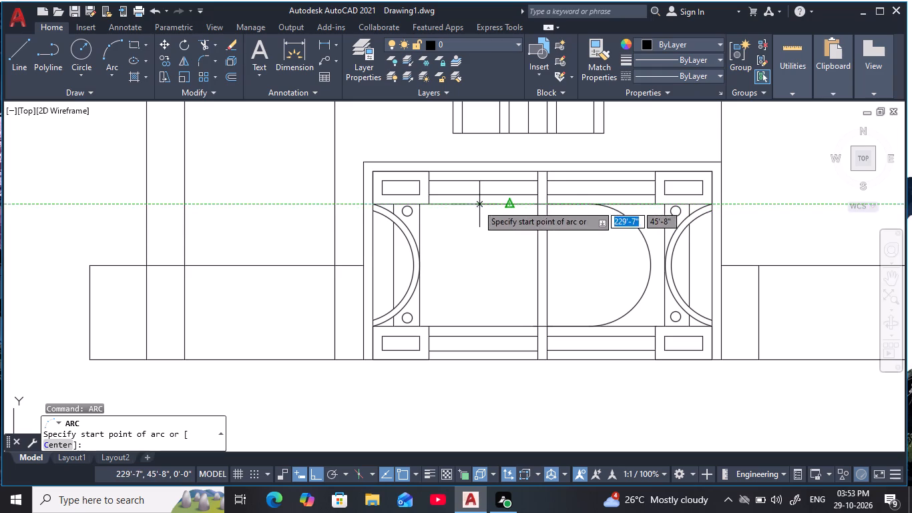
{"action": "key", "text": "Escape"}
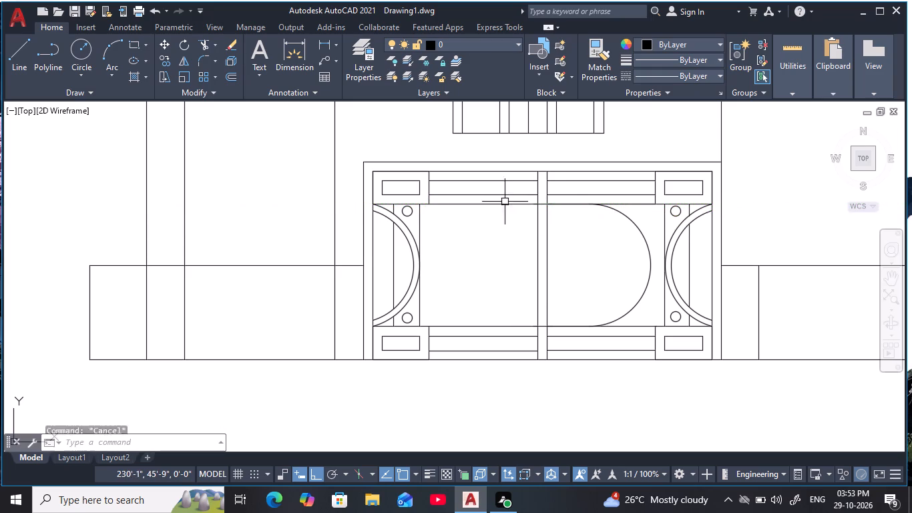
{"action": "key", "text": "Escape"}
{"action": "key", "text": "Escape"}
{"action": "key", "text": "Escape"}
Draw another line of length 1.5 leftward from the central bar's left edge along the upper horizontal line.
{"action": "key", "text": "l"}
{"action": "key", "text": "space"}
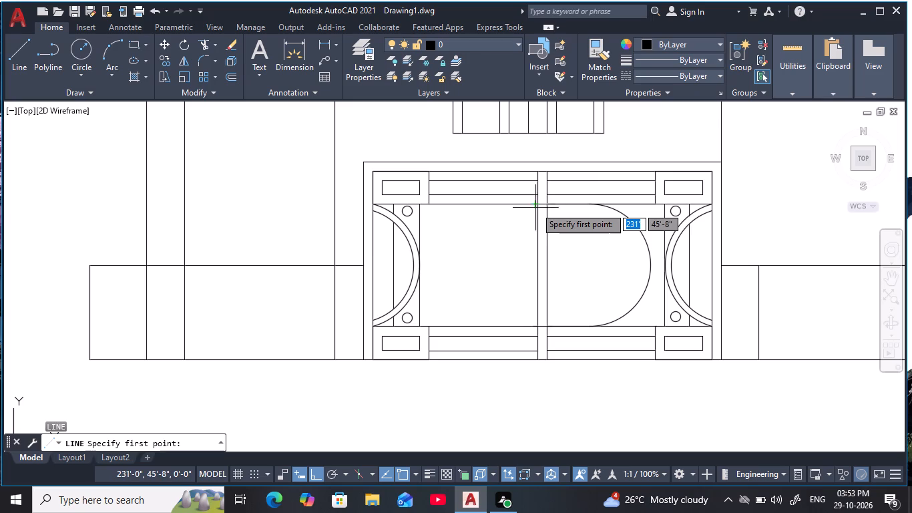
{"action": "left_click", "coordinate": [537, 203]}
{"action": "type", "text": "1.5"}
{"action": "key", "text": "space"}
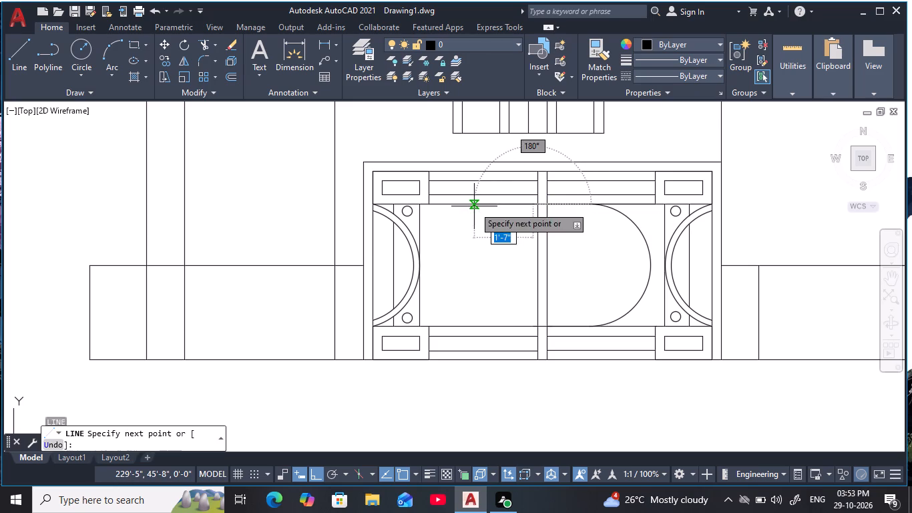
{"action": "key", "text": "space"}
{"action": "key", "text": "Escape"}
{"action": "key", "text": "Escape"}
{"action": "key", "text": "Escape"}
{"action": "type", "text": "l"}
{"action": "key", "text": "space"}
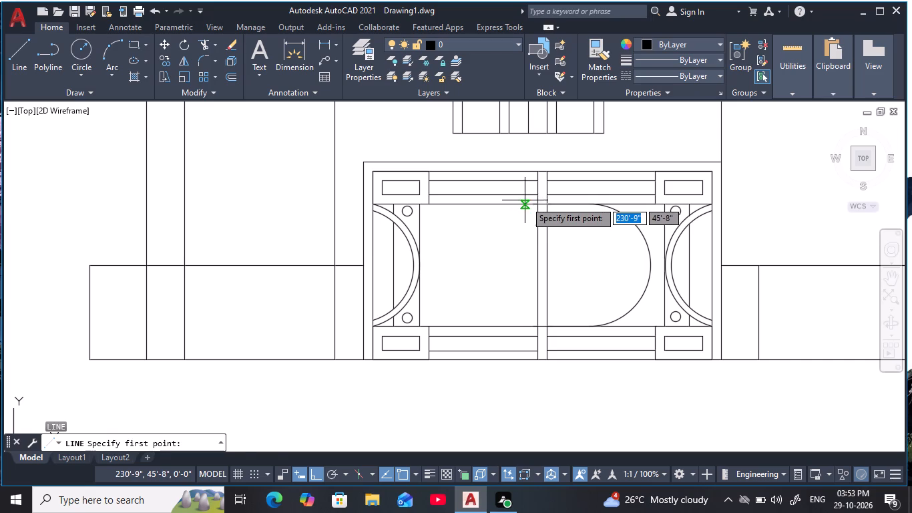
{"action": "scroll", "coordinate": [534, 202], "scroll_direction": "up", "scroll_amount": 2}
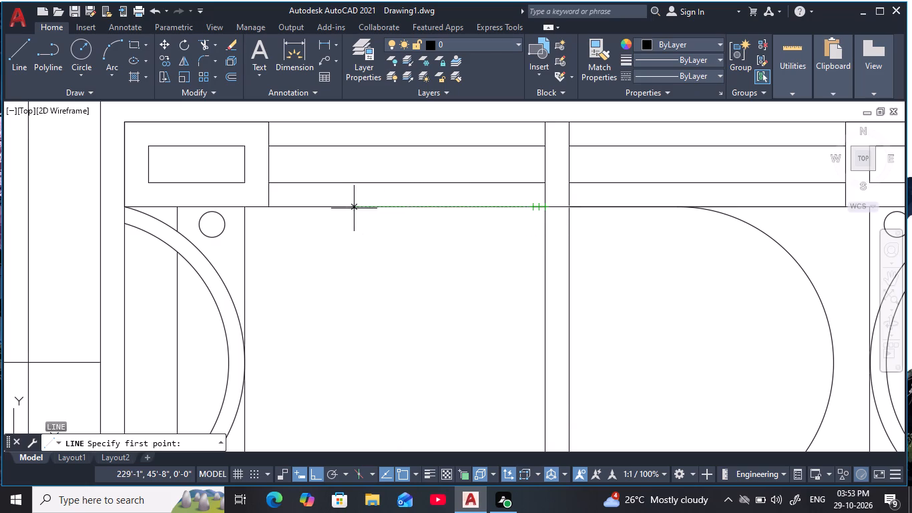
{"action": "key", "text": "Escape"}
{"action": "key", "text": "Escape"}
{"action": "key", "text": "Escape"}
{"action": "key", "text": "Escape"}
Erase the long horizontal line running from the upper-left corner block's bottom corner across the central bar.
{"action": "scroll", "coordinate": [445, 239], "scroll_direction": "down", "scroll_amount": 2}
{"action": "middle_click_drag", "start_coordinate": [447, 240], "coordinate": [453, 239]}
{"action": "key", "text": "Escape"}
{"action": "scroll", "coordinate": [455, 238], "scroll_direction": "up", "scroll_amount": 1}
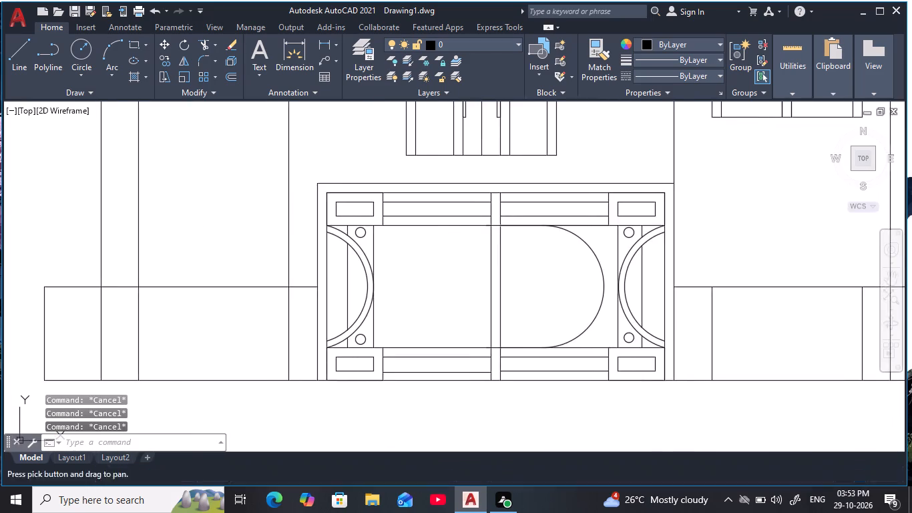
{"action": "scroll", "coordinate": [457, 236], "scroll_direction": "up", "scroll_amount": 1}
{"action": "key", "text": "Escape"}
{"action": "key", "text": "Escape"}
{"action": "key", "text": "Escape"}
{"action": "key", "text": "Escape"}
{"action": "key", "text": "Escape"}
{"action": "scroll", "coordinate": [519, 210], "scroll_direction": "up", "scroll_amount": 1}
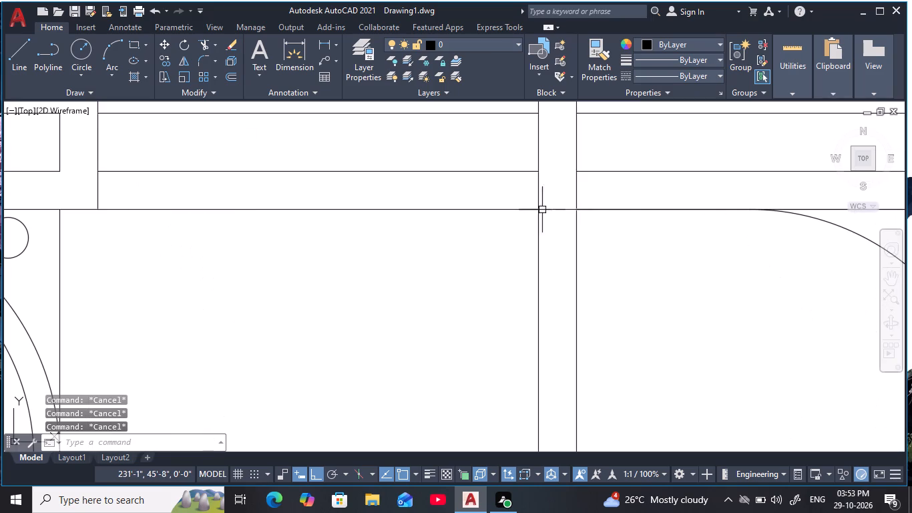
{"action": "scroll", "coordinate": [638, 214], "scroll_direction": "down", "scroll_amount": 1}
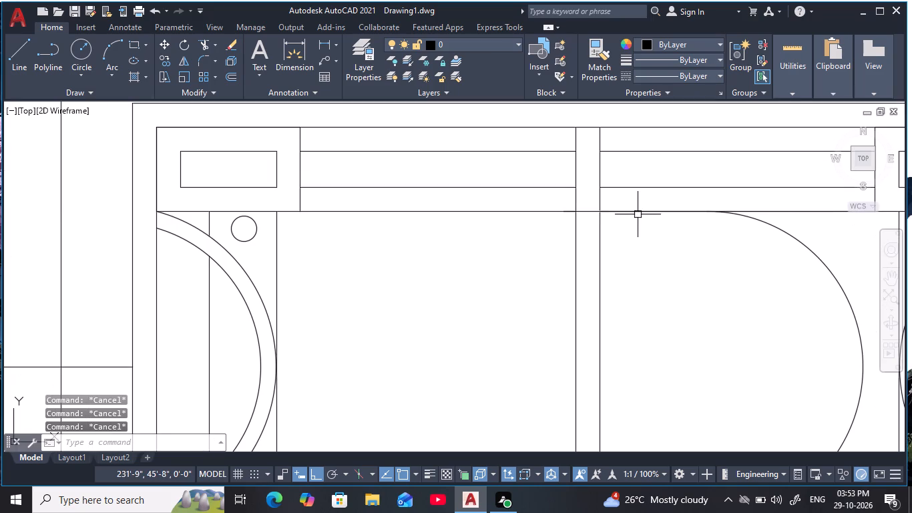
{"action": "left_click", "coordinate": [584, 212]}
{"action": "type", "text": "e"}
{"action": "key", "text": "space"}
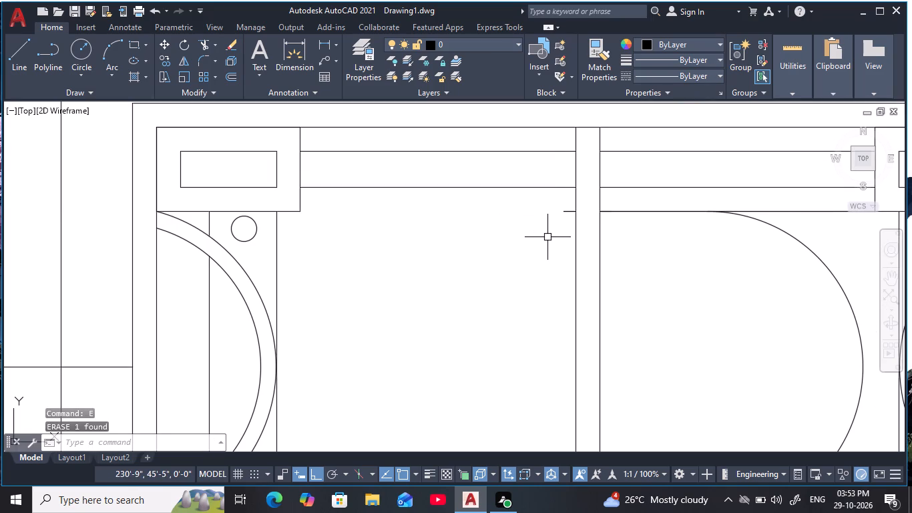
Undo the erasure of the long horizontal line running from the upper-left corner block across the central bar.
{"action": "key", "text": "ctrl+z"}
{"action": "key", "text": "Escape"}
{"action": "scroll", "coordinate": [571, 214], "scroll_direction": "up", "scroll_amount": 1}
{"action": "key", "text": "Escape"}
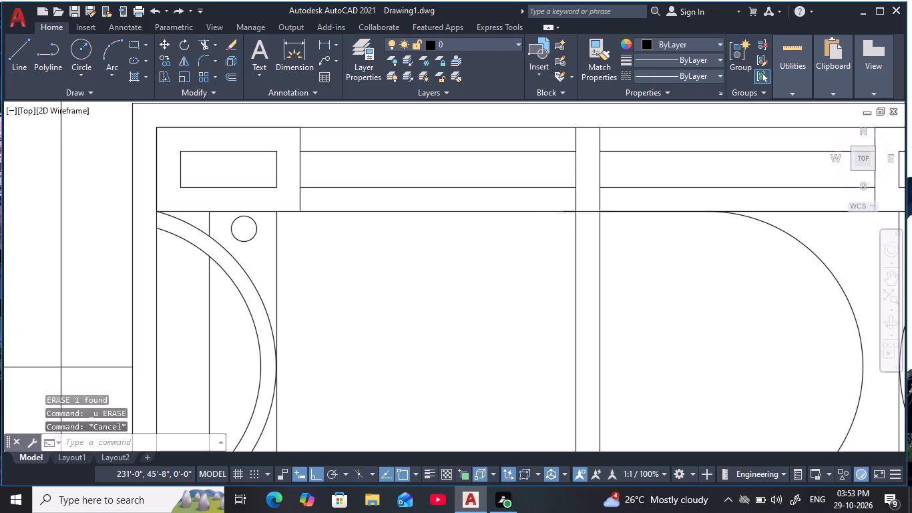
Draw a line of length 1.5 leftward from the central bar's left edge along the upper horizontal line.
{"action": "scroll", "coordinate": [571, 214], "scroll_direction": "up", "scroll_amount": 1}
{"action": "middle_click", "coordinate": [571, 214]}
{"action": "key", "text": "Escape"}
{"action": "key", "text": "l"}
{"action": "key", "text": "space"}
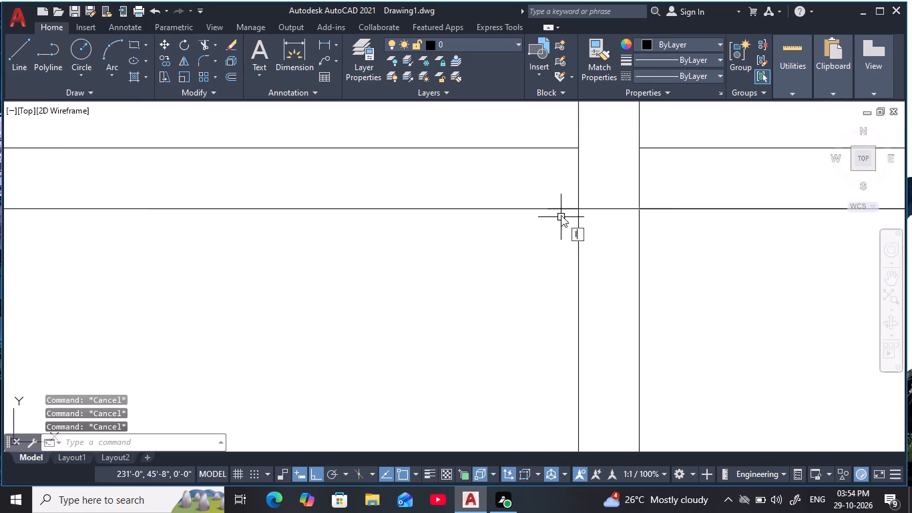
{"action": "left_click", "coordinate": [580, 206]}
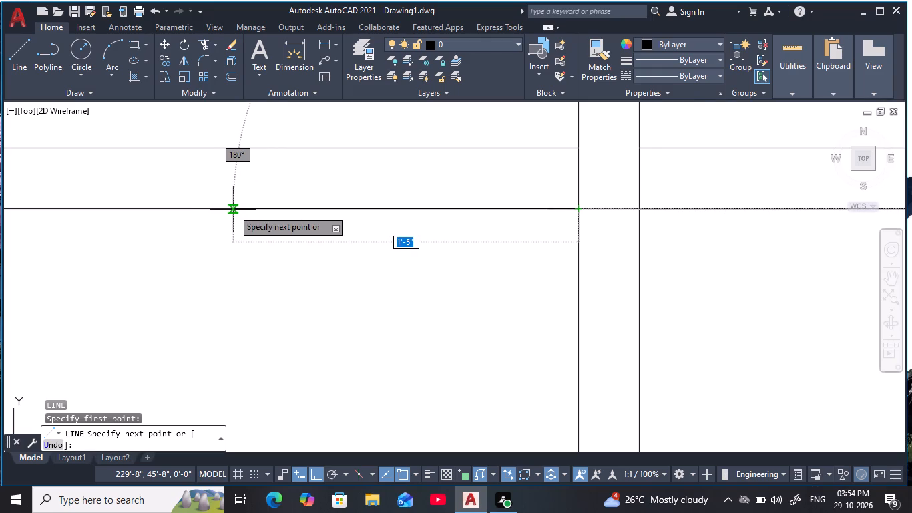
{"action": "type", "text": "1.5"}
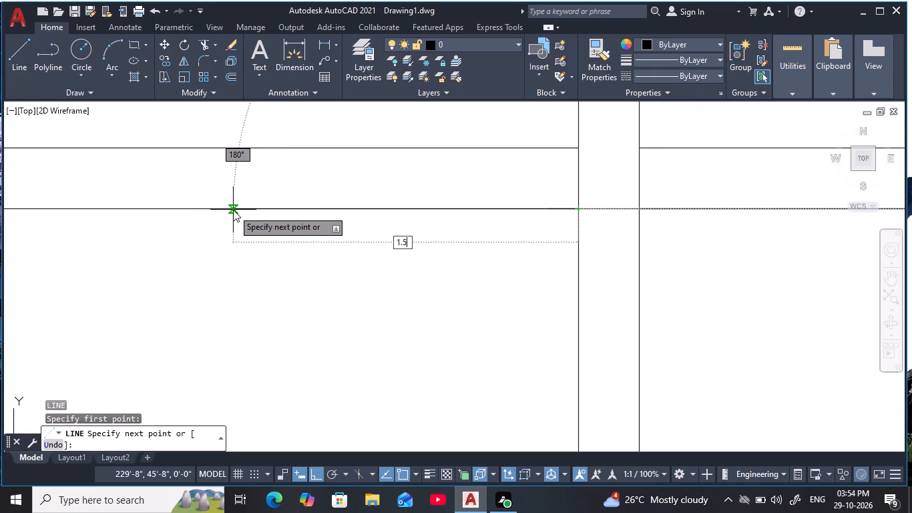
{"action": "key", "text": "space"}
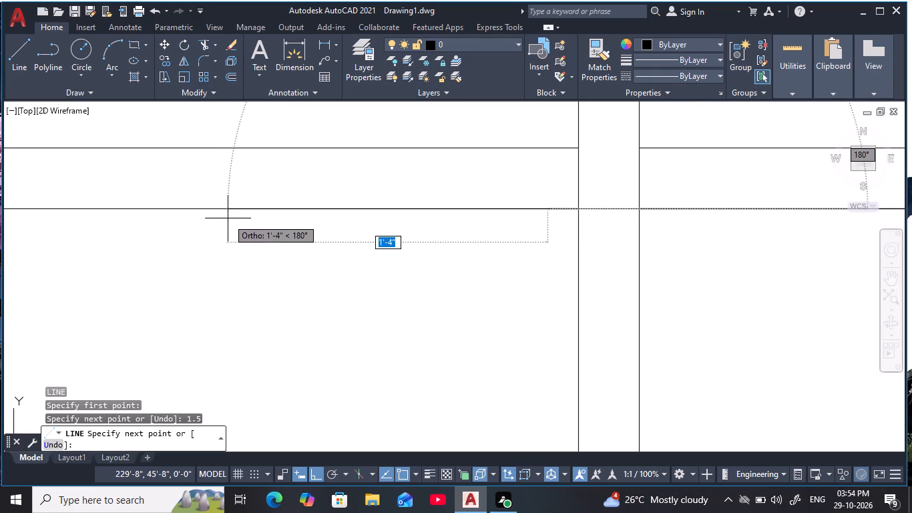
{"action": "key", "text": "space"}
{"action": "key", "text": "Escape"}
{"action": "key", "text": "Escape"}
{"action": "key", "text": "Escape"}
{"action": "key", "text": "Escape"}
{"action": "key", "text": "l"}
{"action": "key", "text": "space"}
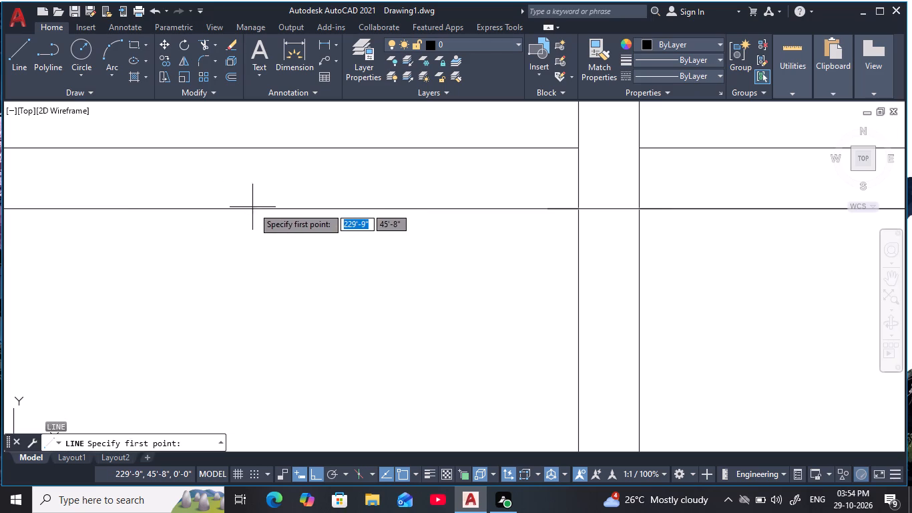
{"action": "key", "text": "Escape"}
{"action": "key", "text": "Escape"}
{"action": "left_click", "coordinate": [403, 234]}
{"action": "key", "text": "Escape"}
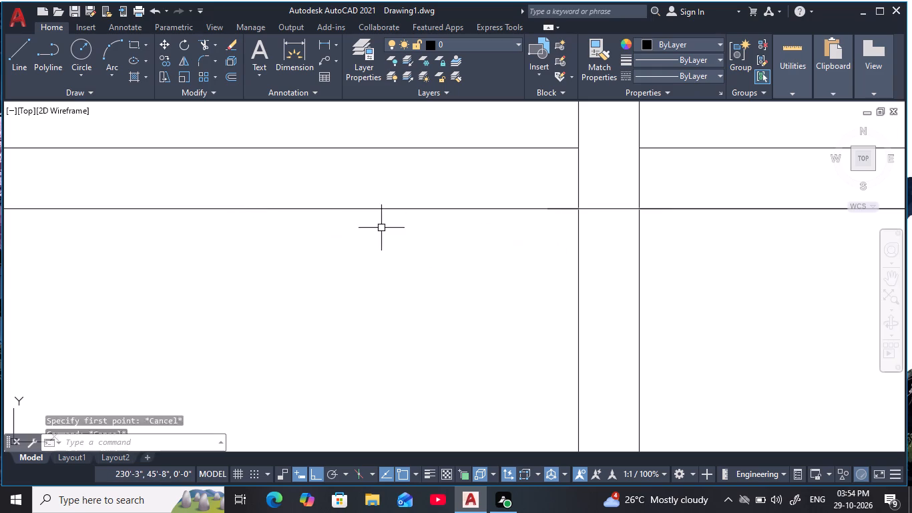
Trim away the long upper horizontal line between the upper-left corner block and the short stub beside the central bar.
{"action": "key", "text": "Escape"}
{"action": "type", "text": "tr"}
{"action": "key", "text": "space"}
{"action": "left_click", "coordinate": [381, 228]}
{"action": "left_click", "coordinate": [337, 200]}
{"action": "key", "text": "Escape"}
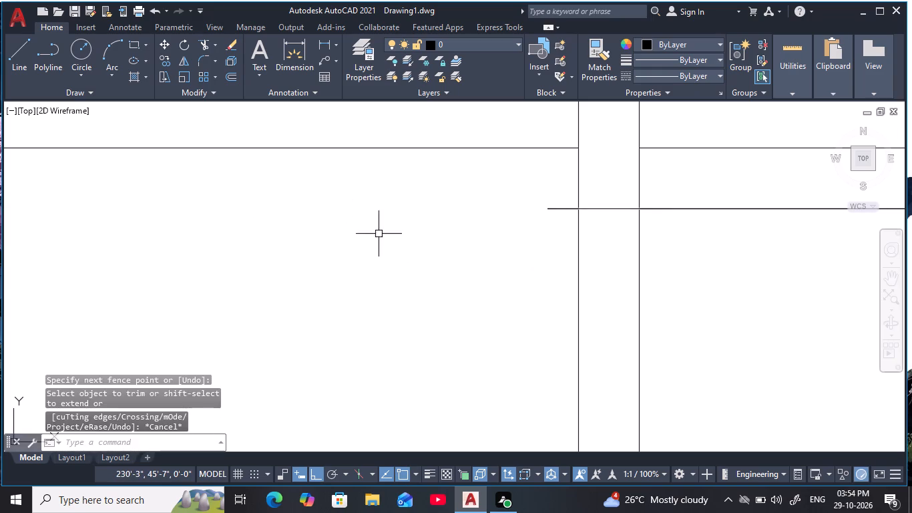
Trim the short upper stub projecting leftward from the central bar's left edge.
{"action": "middle_click_drag", "start_coordinate": [379, 234], "coordinate": [474, 238]}
{"action": "key", "text": "Escape"}
{"action": "key", "text": "Escape"}
{"action": "key", "text": "Escape"}
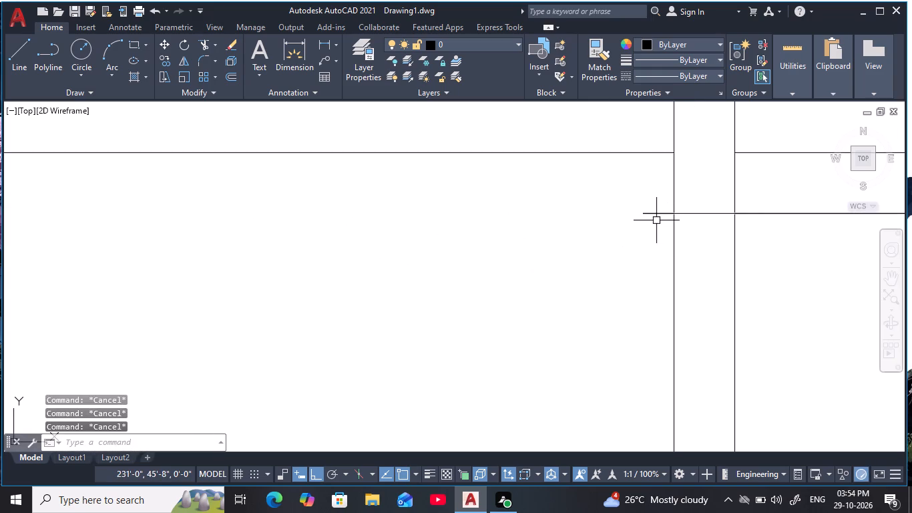
{"action": "key", "text": "t"}
{"action": "type", "text": "r"}
{"action": "key", "text": "space"}
{"action": "left_click", "coordinate": [655, 220]}
{"action": "left_click", "coordinate": [649, 206]}
{"action": "key", "text": "Escape"}
{"action": "key", "text": "Escape"}
{"action": "key", "text": "Escape"}
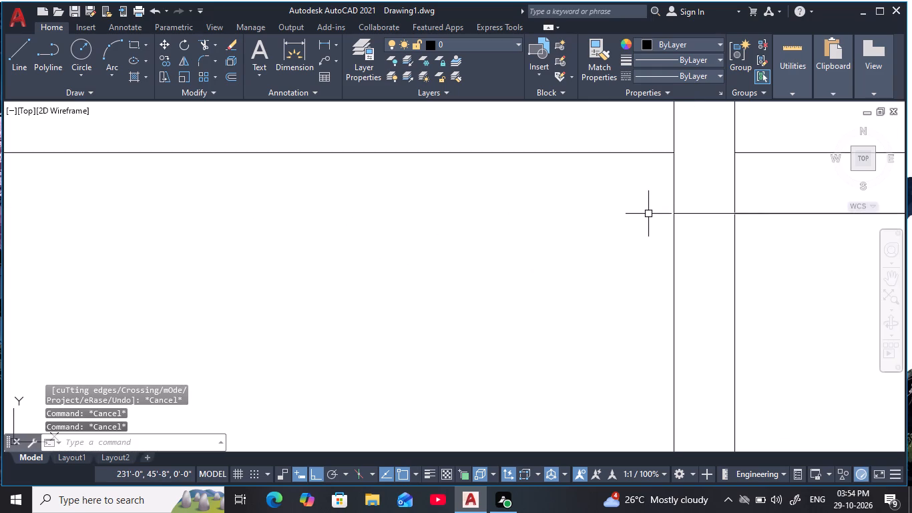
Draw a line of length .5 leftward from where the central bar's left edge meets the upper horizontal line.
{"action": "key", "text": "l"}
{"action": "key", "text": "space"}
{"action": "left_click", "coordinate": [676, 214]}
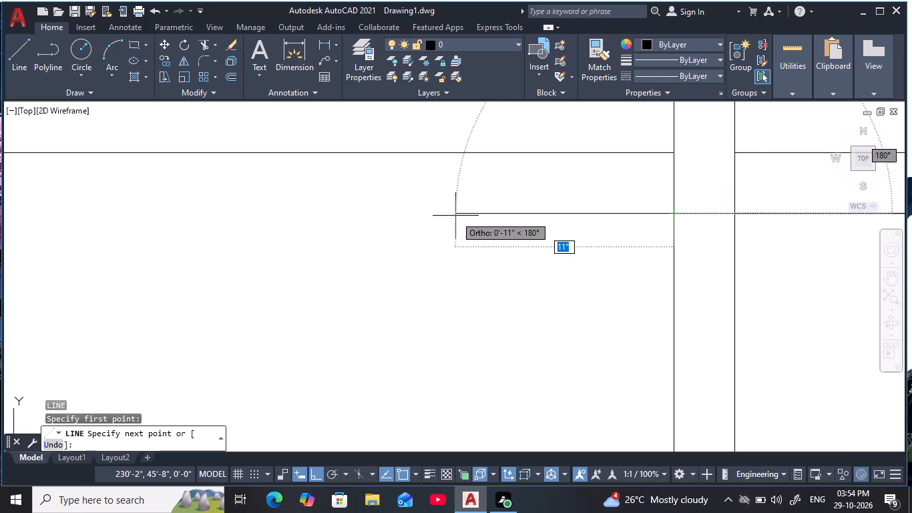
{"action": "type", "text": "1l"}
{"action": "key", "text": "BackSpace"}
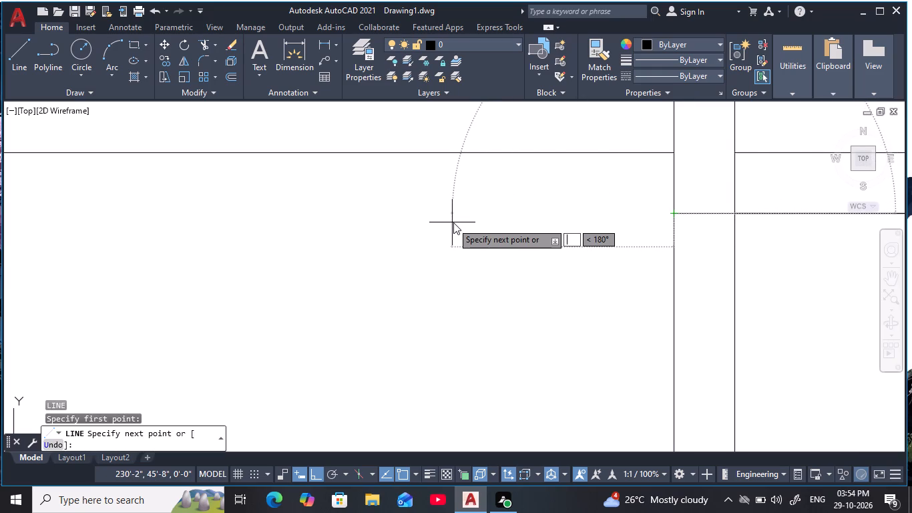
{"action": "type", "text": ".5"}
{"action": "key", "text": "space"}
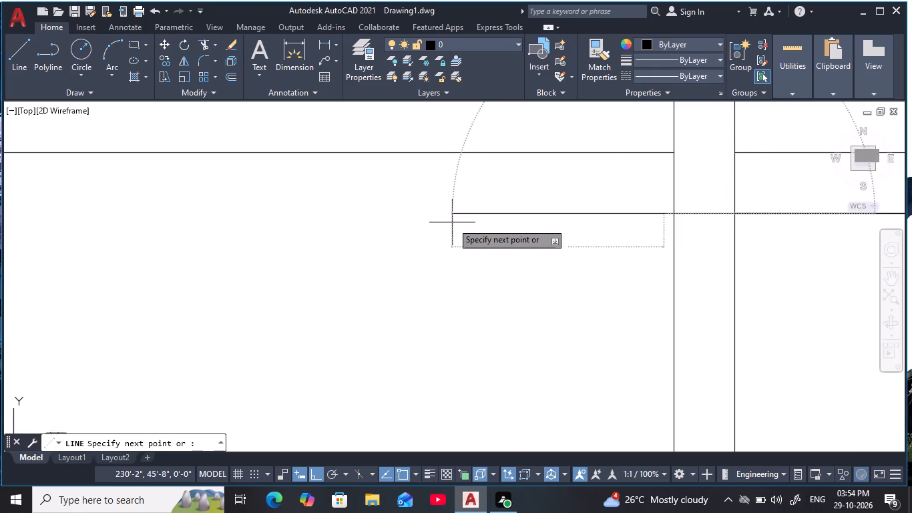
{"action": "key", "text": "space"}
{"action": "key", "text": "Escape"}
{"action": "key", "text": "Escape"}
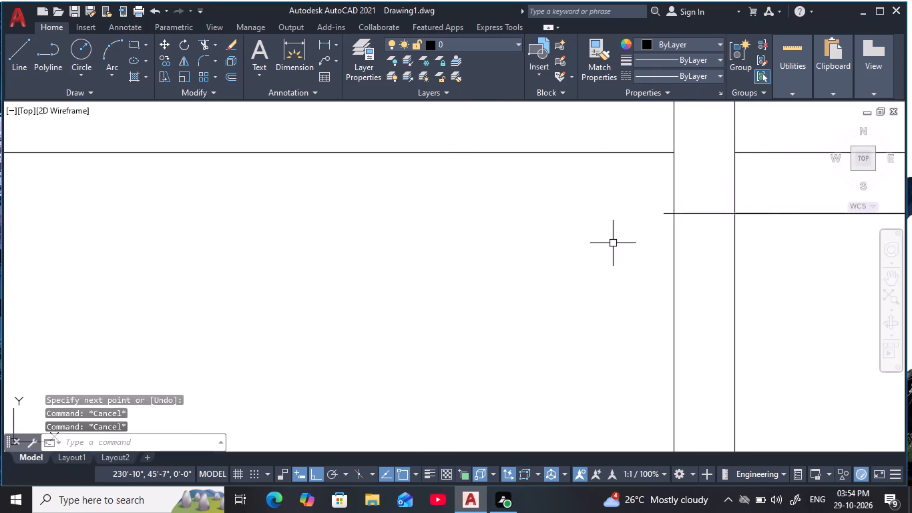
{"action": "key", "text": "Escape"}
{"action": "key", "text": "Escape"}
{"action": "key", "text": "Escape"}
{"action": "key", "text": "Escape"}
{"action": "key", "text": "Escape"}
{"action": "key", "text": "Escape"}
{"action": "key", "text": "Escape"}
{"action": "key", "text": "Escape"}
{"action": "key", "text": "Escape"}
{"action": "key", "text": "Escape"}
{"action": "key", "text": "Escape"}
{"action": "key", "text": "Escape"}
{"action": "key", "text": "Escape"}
Draw a line of length 1'5 leftward from where the central bar's left edge meets the upper horizontal line.
{"action": "key", "text": "l"}
{"action": "key", "text": "space"}
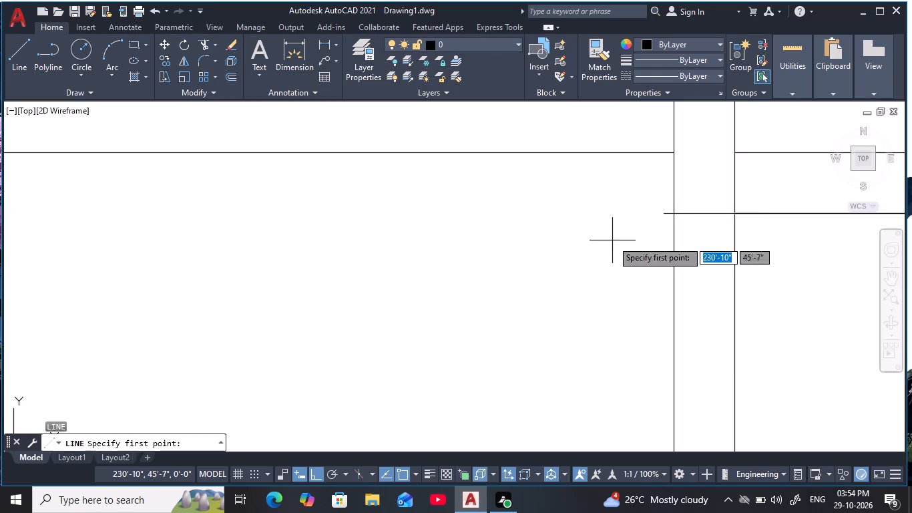
{"action": "left_click", "coordinate": [674, 216]}
{"action": "key", "text": "1"}
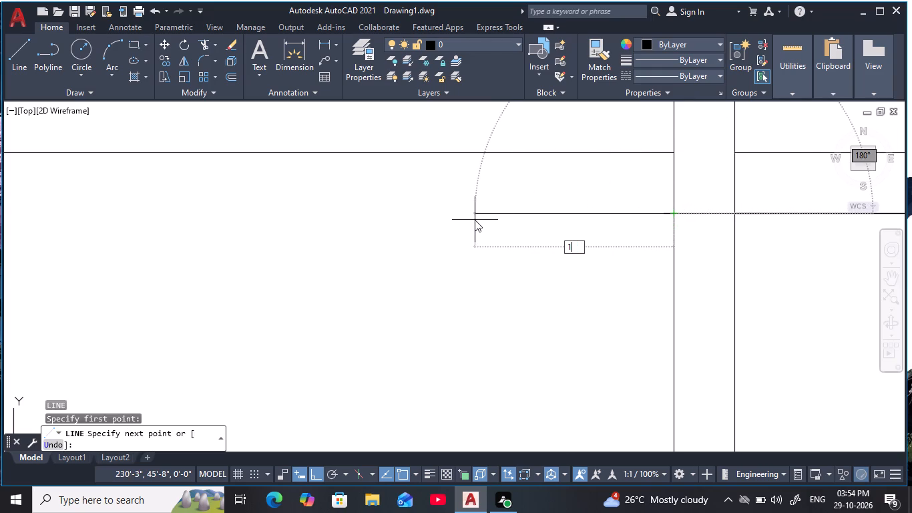
{"action": "type", "text": "'5"}
{"action": "key", "text": "space"}
{"action": "key", "text": "Escape"}
{"action": "key", "text": "Escape"}
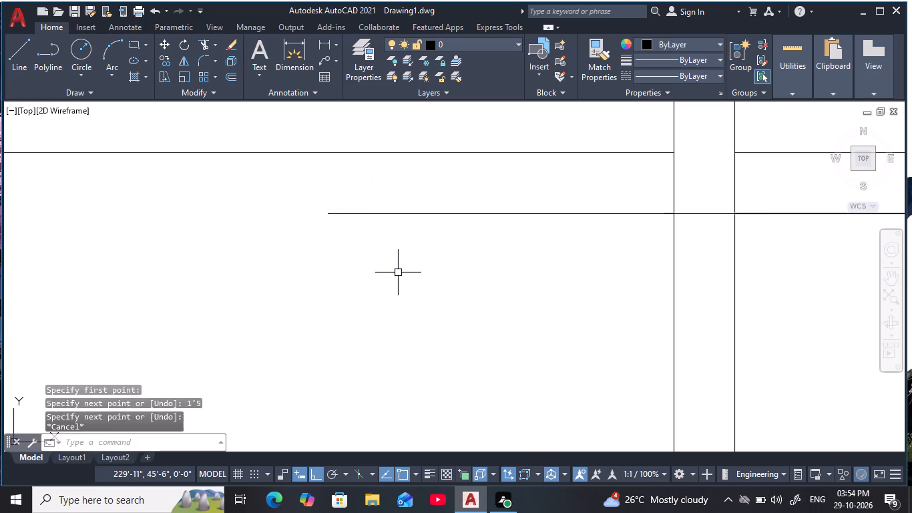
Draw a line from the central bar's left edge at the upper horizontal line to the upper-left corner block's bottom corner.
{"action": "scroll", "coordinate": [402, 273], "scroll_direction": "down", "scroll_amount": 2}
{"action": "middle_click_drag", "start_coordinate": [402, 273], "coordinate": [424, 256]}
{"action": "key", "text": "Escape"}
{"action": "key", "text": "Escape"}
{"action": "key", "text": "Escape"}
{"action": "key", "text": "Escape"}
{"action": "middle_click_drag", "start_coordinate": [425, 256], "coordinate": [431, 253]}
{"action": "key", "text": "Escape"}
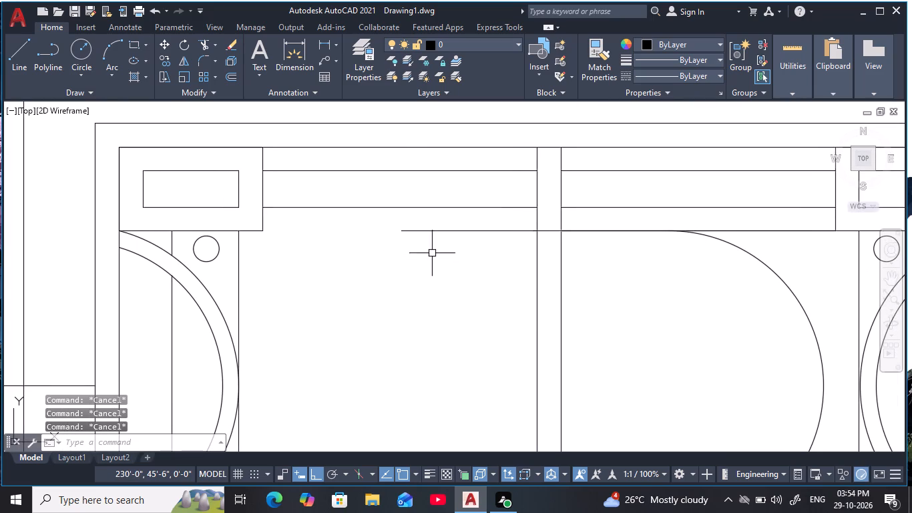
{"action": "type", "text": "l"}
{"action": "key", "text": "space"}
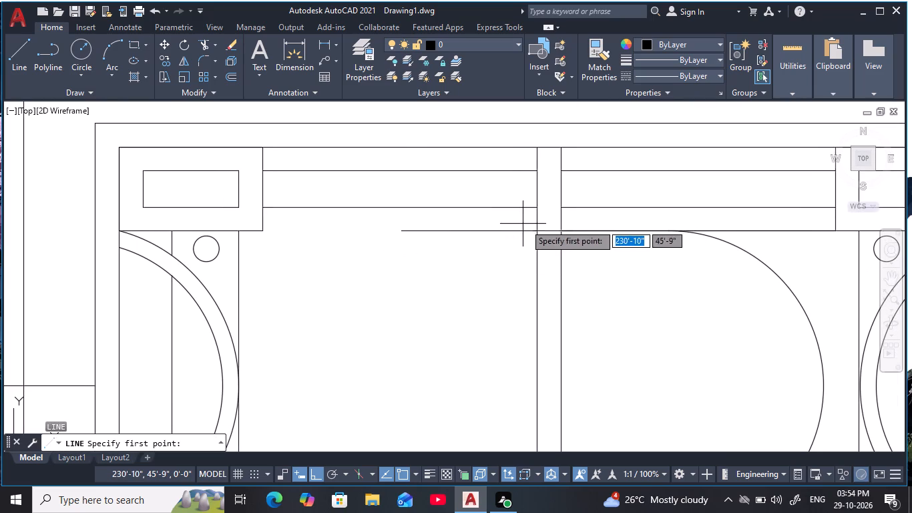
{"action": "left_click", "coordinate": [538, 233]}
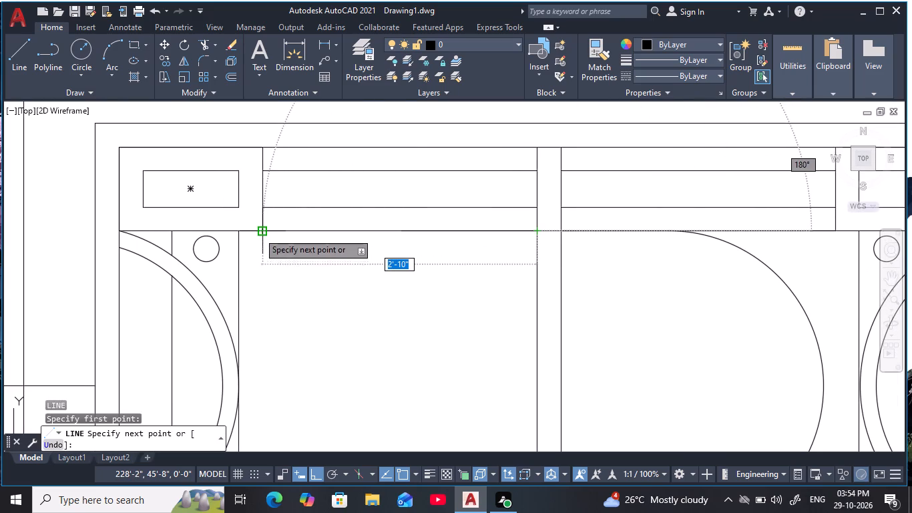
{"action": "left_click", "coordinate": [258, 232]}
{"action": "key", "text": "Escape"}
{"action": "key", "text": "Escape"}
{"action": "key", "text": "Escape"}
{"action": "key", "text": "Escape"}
Draw a line of length 1'5 leftward from where the central bar's left edge meets the lower horizontal line.
{"action": "scroll", "coordinate": [375, 256], "scroll_direction": "down", "scroll_amount": 1}
{"action": "middle_click_drag", "start_coordinate": [378, 261], "coordinate": [377, 237]}
{"action": "key", "text": "Escape"}
{"action": "key", "text": "Escape"}
{"action": "middle_click_drag", "start_coordinate": [451, 347], "coordinate": [449, 314]}
{"action": "key", "text": "Escape"}
{"action": "type", "text": "l"}
{"action": "key", "text": "space"}
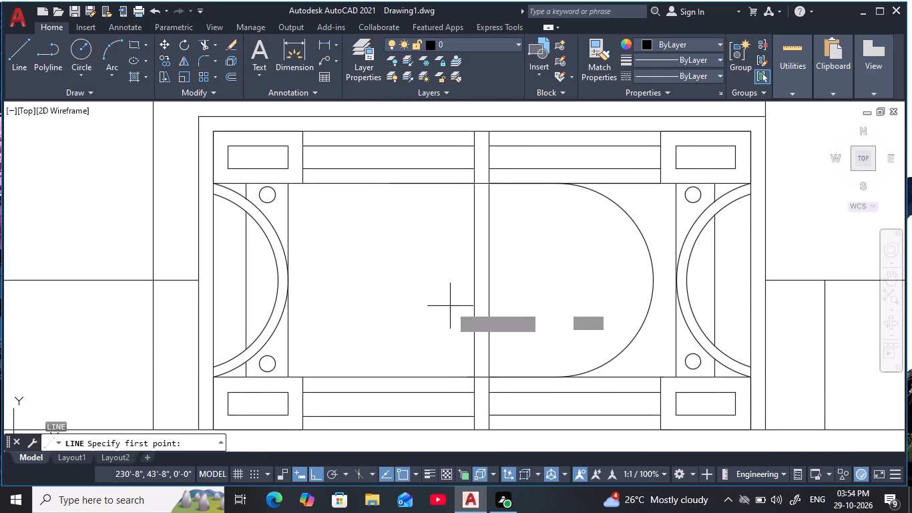
{"action": "left_click", "coordinate": [475, 376]}
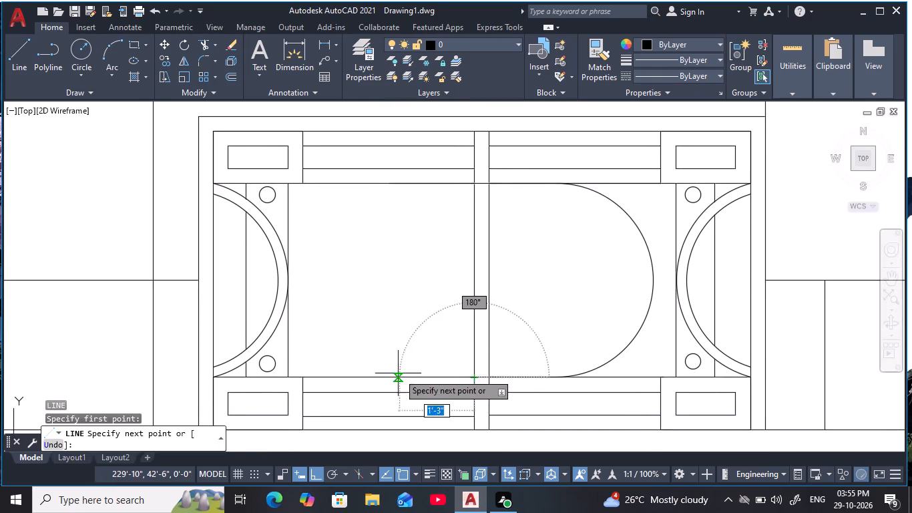
{"action": "key", "text": "1"}
{"action": "key", "text": "apostrophe"}
{"action": "type", "text": "5"}
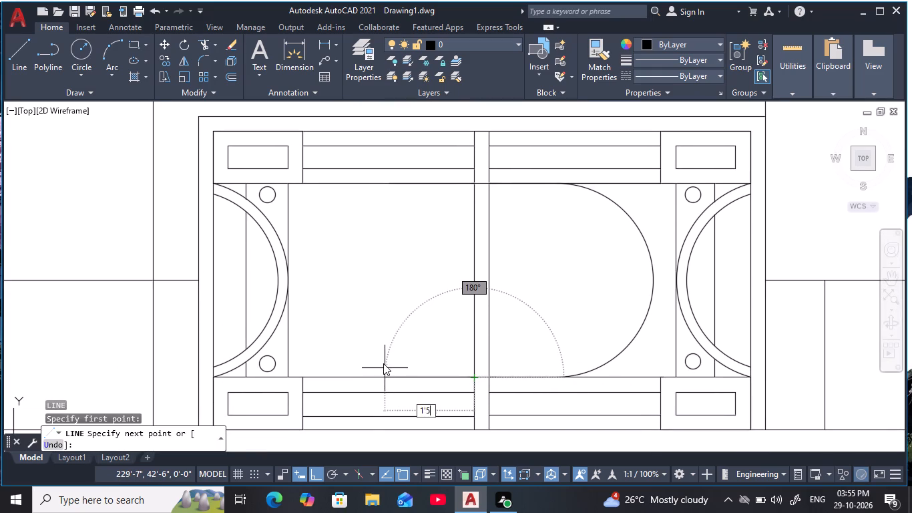
{"action": "key", "text": "space"}
{"action": "key", "text": "space"}
{"action": "key", "text": "Escape"}
{"action": "key", "text": "Escape"}
{"action": "key", "text": "Escape"}
{"action": "key", "text": "Escape"}
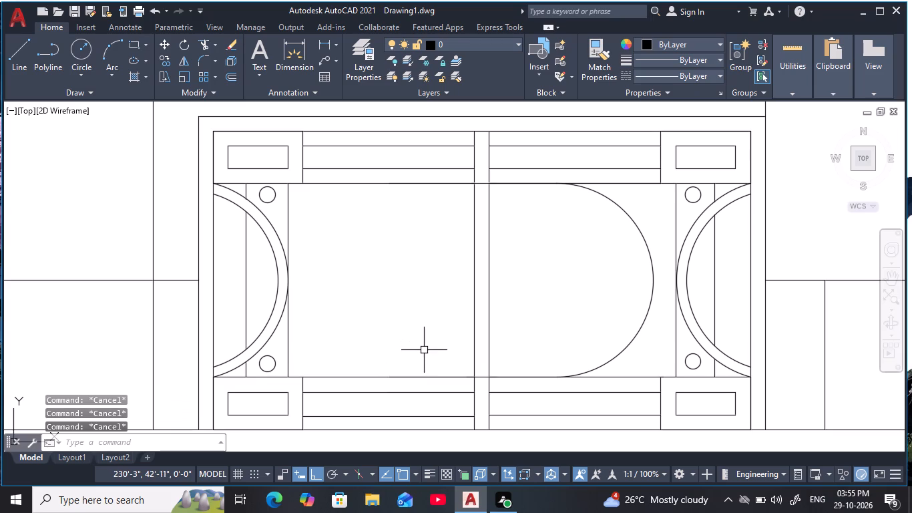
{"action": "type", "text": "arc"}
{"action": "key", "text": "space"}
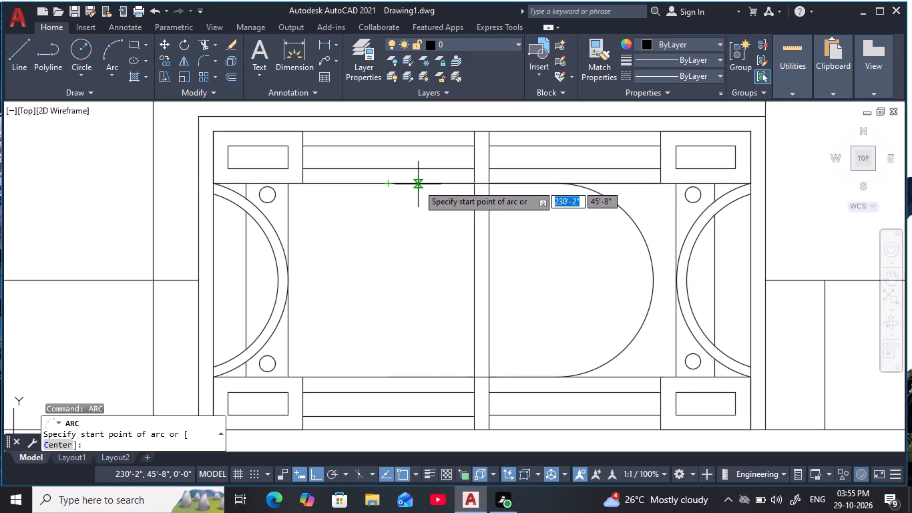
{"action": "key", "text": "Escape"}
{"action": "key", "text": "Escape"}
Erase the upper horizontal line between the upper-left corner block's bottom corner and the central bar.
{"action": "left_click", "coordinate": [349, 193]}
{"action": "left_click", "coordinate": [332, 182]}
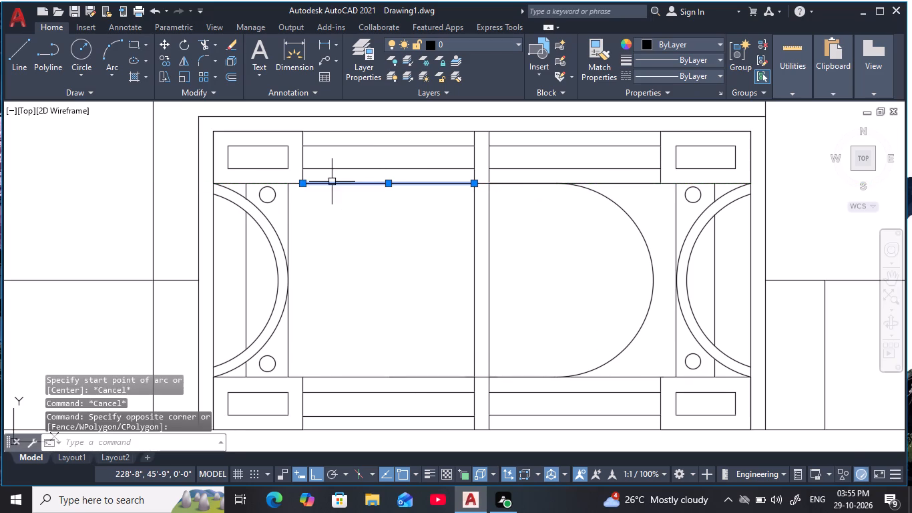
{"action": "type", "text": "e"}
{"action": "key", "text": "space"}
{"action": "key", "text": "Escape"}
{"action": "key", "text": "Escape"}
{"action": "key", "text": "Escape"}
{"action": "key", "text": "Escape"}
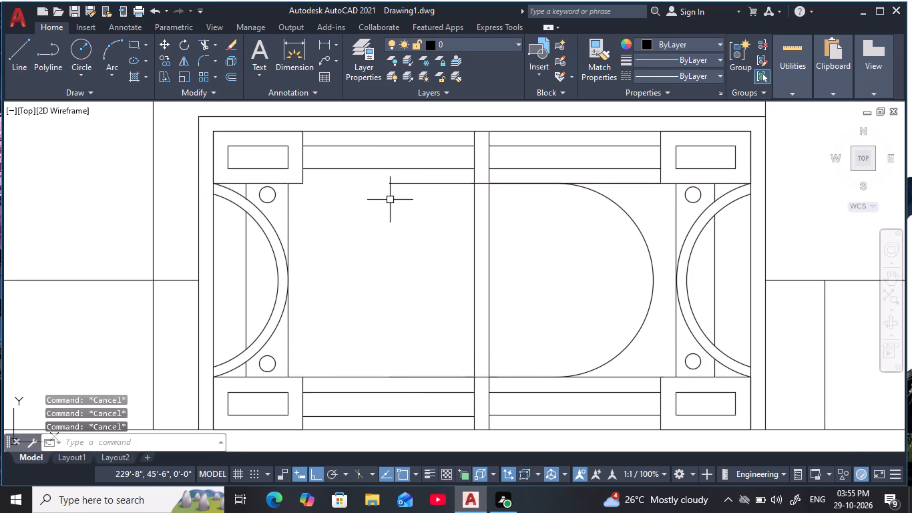
Erase the long lower horizontal line running from the lower-left corner block across the central bar.
{"action": "left_click", "coordinate": [348, 386]}
{"action": "left_click", "coordinate": [336, 360]}
{"action": "type", "text": "e"}
{"action": "key", "text": "space"}
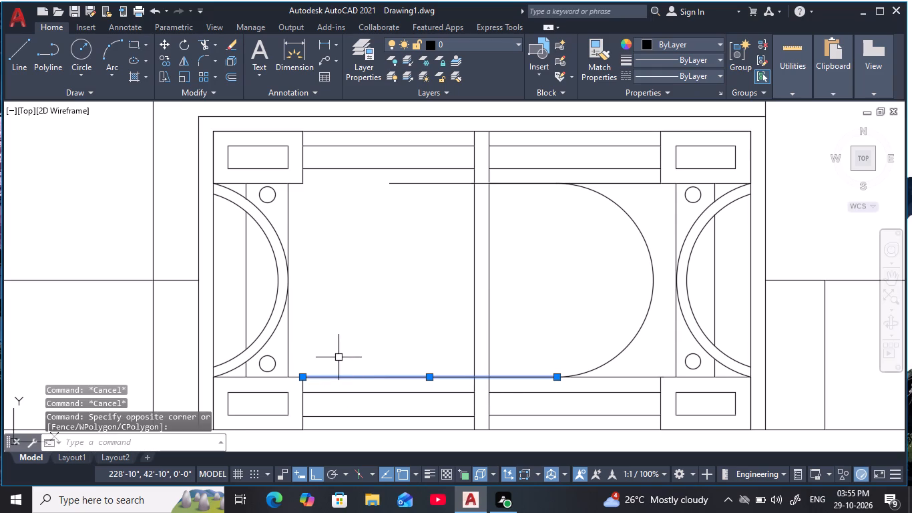
{"action": "key", "text": "Escape"}
{"action": "key", "text": "Escape"}
{"action": "key", "text": "Escape"}
Draw a three-point arc from the upper 1'5 line's left end through the lower one's left end, ending about 7" along the lower line.
{"action": "type", "text": "arc"}
{"action": "key", "text": "space"}
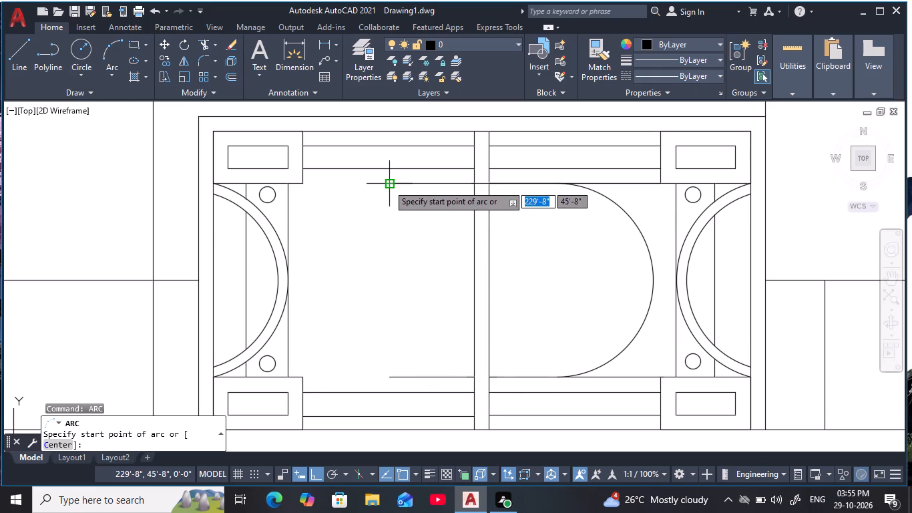
{"action": "left_click", "coordinate": [388, 184]}
{"action": "left_click", "coordinate": [389, 377]}
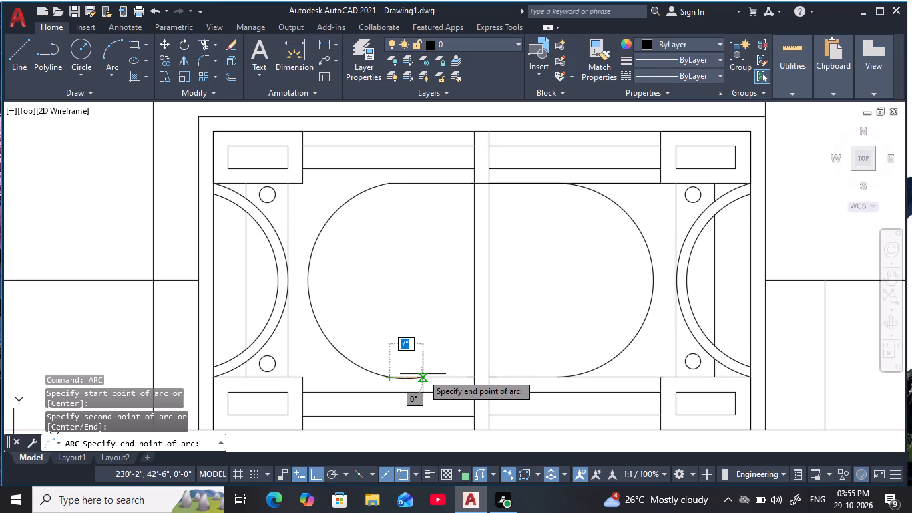
{"action": "left_click", "coordinate": [423, 374]}
{"action": "key", "text": "Escape"}
{"action": "key", "text": "Escape"}
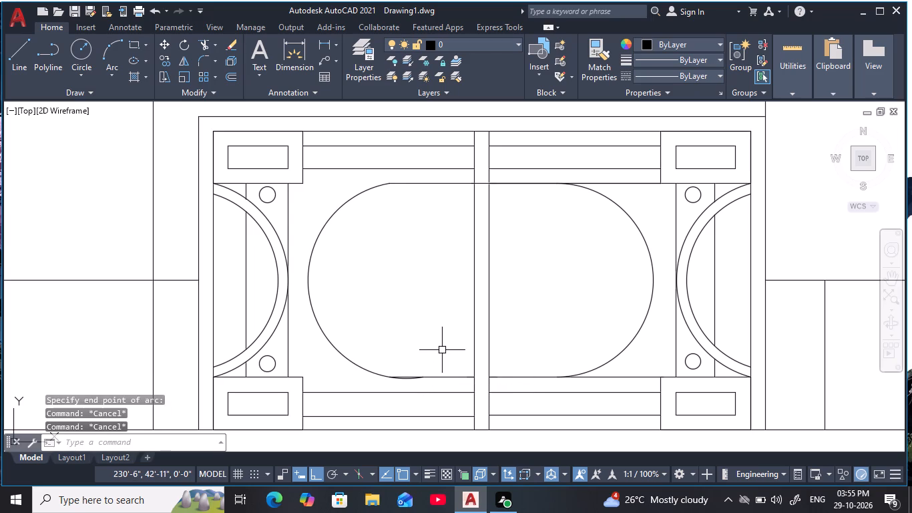
{"action": "key", "text": "Escape"}
{"action": "key", "text": "Escape"}
Trim the end of the new arc that bulges below the lower horizontal line.
{"action": "type", "text": "tr"}
{"action": "key", "text": "space"}
{"action": "scroll", "coordinate": [409, 387], "scroll_direction": "up", "scroll_amount": 2}
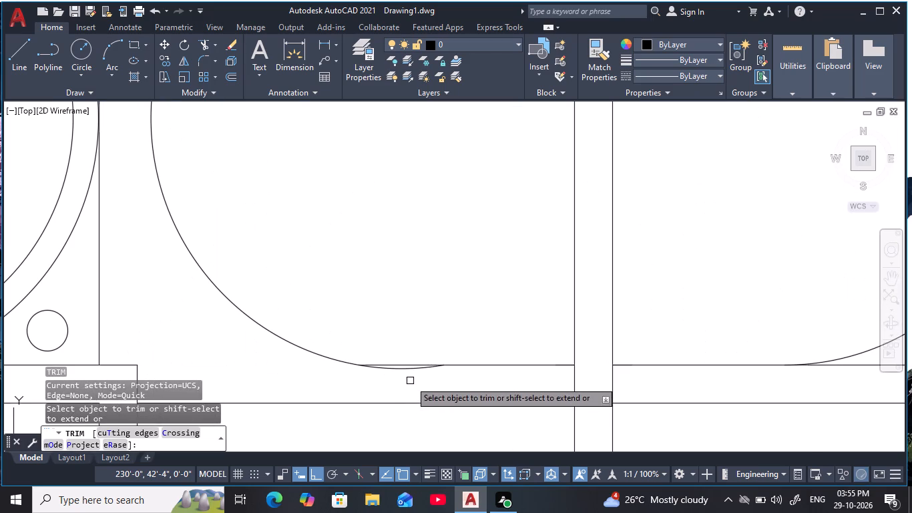
{"action": "left_click", "coordinate": [409, 373]}
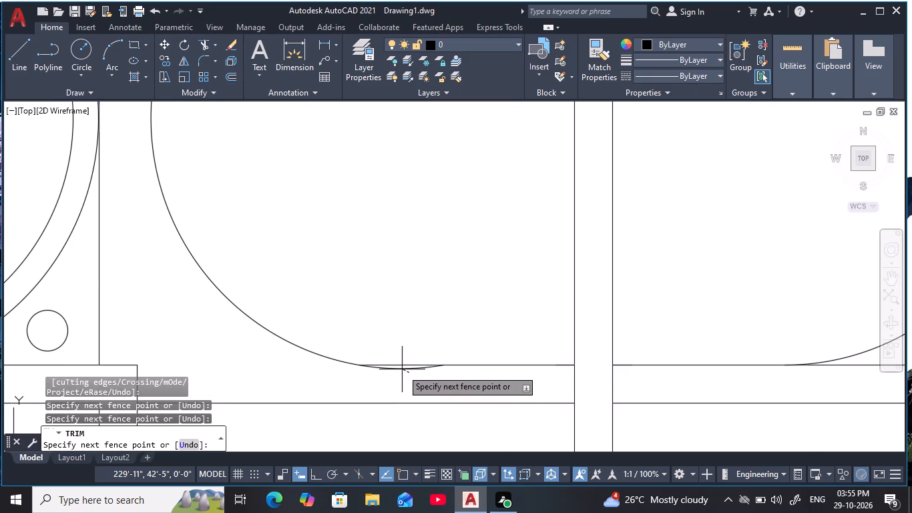
{"action": "left_click", "coordinate": [402, 369]}
{"action": "left_click", "coordinate": [401, 370]}
{"action": "key", "text": "Escape"}
{"action": "scroll", "coordinate": [455, 327], "scroll_direction": "down", "scroll_amount": 2}
{"action": "middle_click_drag", "start_coordinate": [457, 327], "coordinate": [464, 335]}
{"action": "key", "text": "Escape"}
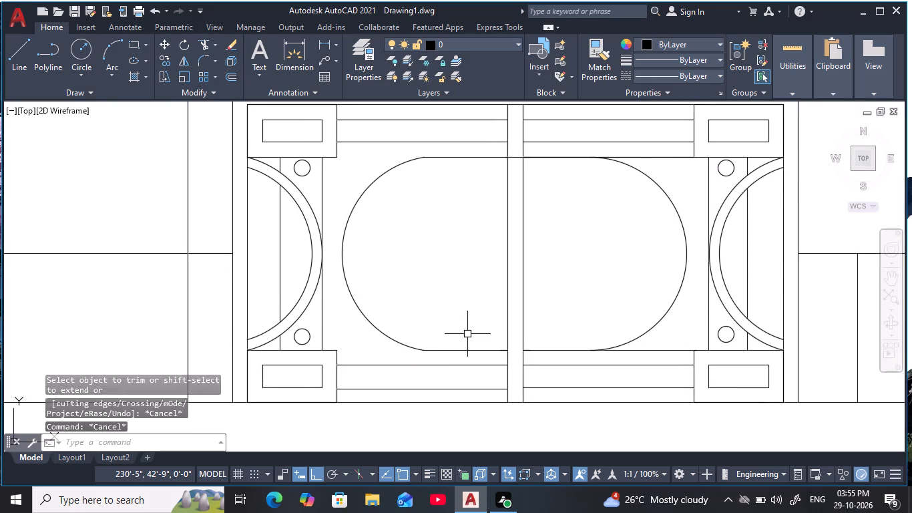
{"action": "key", "text": "Escape"}
{"action": "key", "text": "Escape"}
{"action": "key", "text": "Escape"}
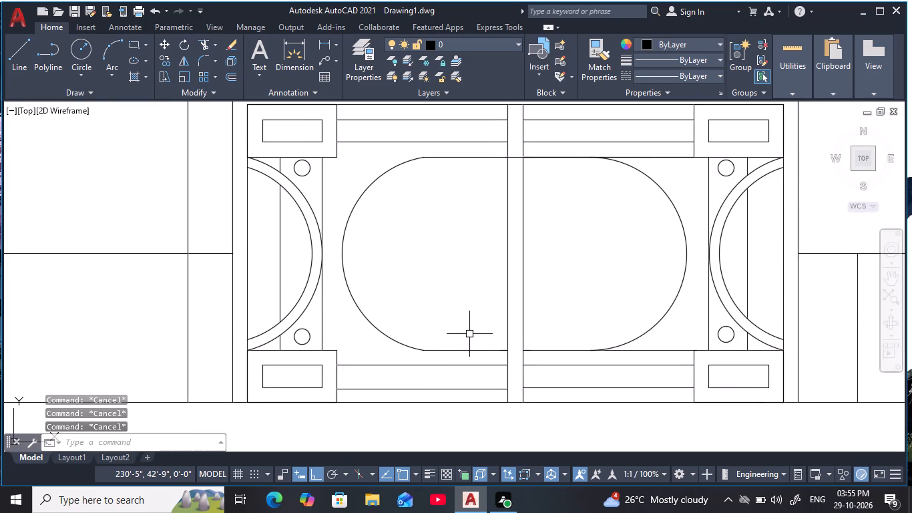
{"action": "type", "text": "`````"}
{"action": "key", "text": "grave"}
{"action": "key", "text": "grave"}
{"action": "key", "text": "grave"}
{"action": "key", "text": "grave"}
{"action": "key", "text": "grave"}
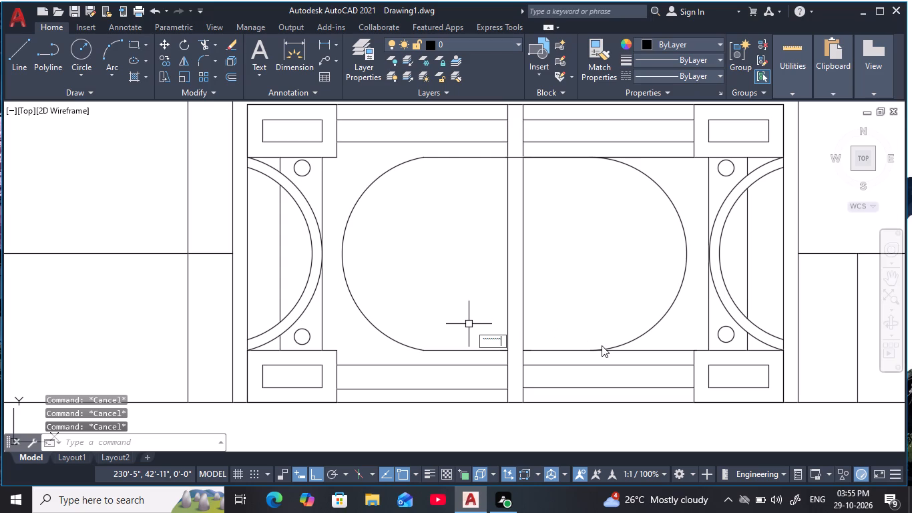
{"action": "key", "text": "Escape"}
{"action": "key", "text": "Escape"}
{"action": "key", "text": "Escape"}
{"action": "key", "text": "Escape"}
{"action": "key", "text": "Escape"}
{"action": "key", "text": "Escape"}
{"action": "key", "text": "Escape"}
Trim the end of the right-hand arc that bulges below the lower horizontal line.
{"action": "type", "text": "tr"}
{"action": "key", "text": "space"}
{"action": "left_click", "coordinate": [628, 353]}
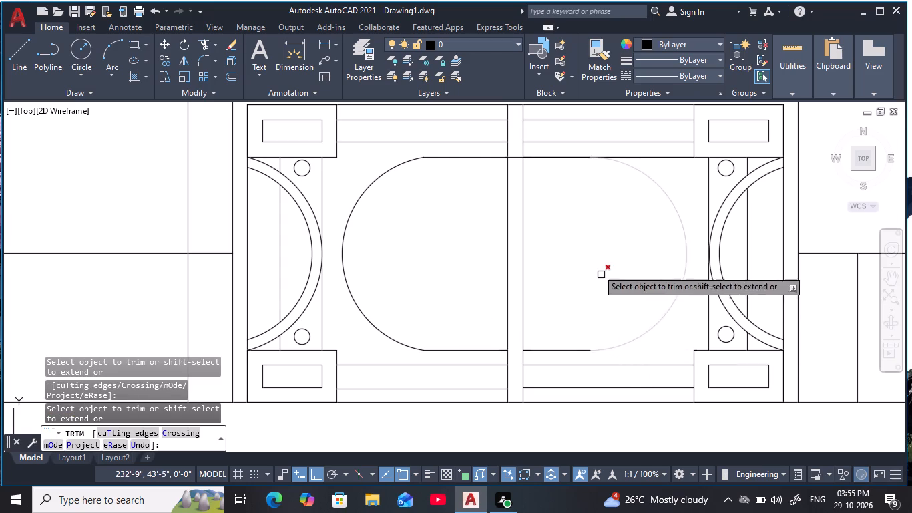
{"action": "middle_click_drag", "start_coordinate": [589, 261], "coordinate": [584, 337]}
{"action": "left_click", "coordinate": [652, 239]}
{"action": "left_click", "coordinate": [644, 228]}
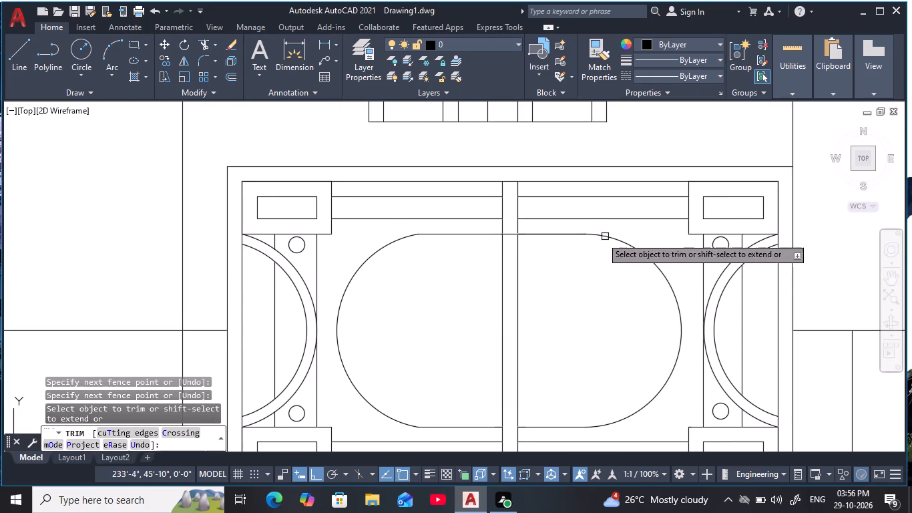
{"action": "scroll", "coordinate": [465, 309], "scroll_direction": "down", "scroll_amount": 1}
{"action": "middle_click_drag", "start_coordinate": [464, 303], "coordinate": [450, 278]}
{"action": "key", "text": "Escape"}
{"action": "key", "text": "Escape"}
{"action": "key", "text": "Escape"}
{"action": "key", "text": "Escape"}
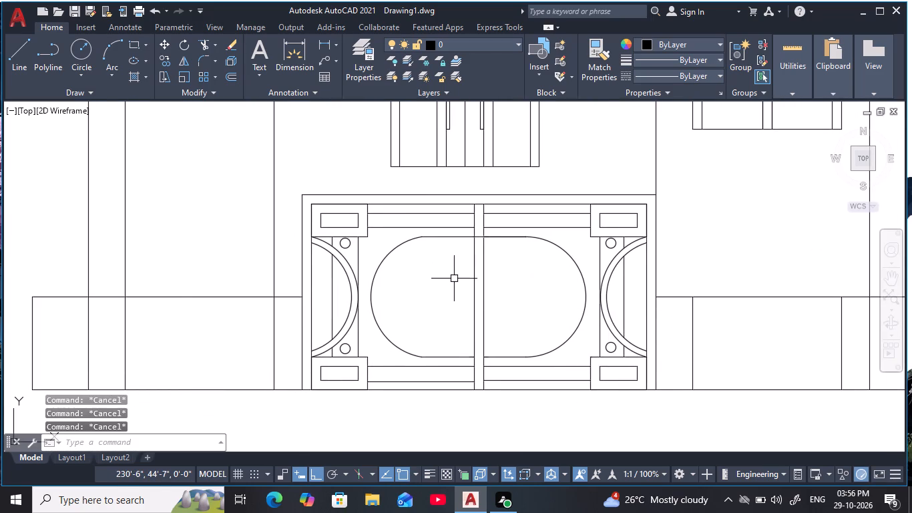
{"action": "key", "text": "Escape"}
{"action": "key", "text": "Escape"}
Offset the upper line, the arc and the lower line of the rounded opening's left half 2" inward.
{"action": "key", "text": "o"}
{"action": "key", "text": "space"}
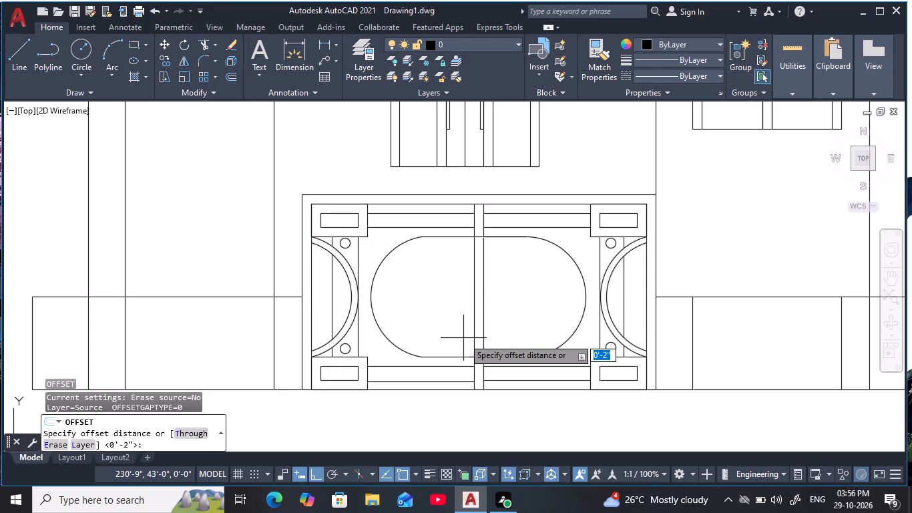
{"action": "type", "text": "2"}
{"action": "key", "text": "space"}
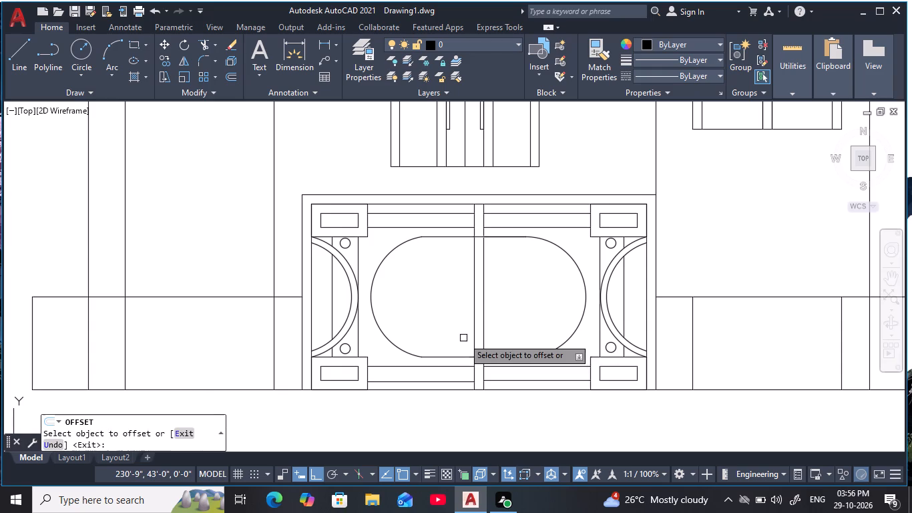
{"action": "left_click", "coordinate": [449, 238]}
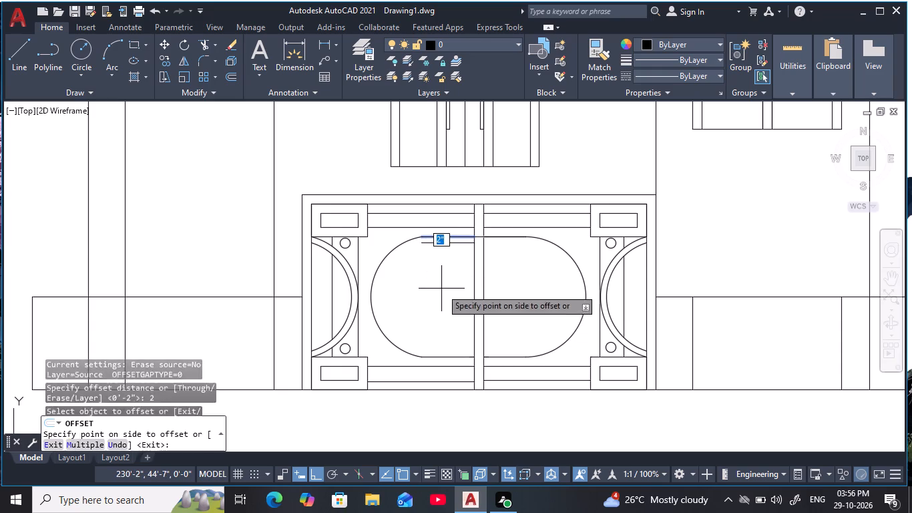
{"action": "left_click", "coordinate": [441, 291]}
{"action": "left_click", "coordinate": [391, 253]}
{"action": "left_click", "coordinate": [422, 281]}
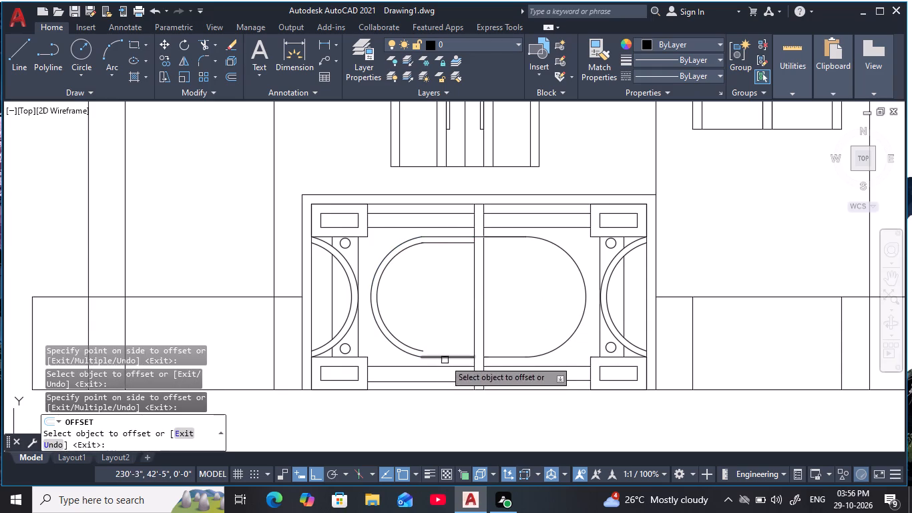
{"action": "left_click", "coordinate": [445, 360]}
{"action": "left_click", "coordinate": [449, 327]}
Offset the arc, the upper line and the lower line of the rounded opening's right half 2" inward.
{"action": "left_click", "coordinate": [525, 235]}
{"action": "left_click", "coordinate": [524, 266]}
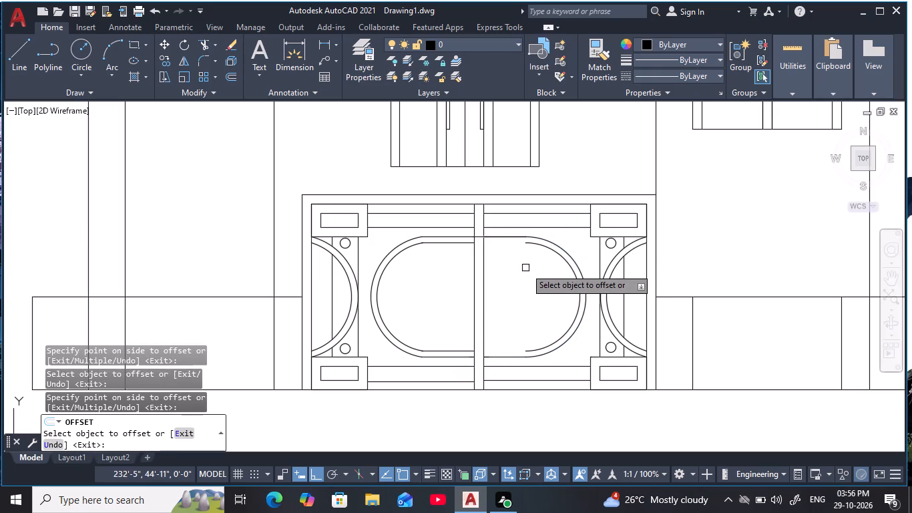
{"action": "left_click", "coordinate": [508, 238]}
{"action": "left_click_drag", "start_coordinate": [509, 277], "coordinate": [509, 291]}
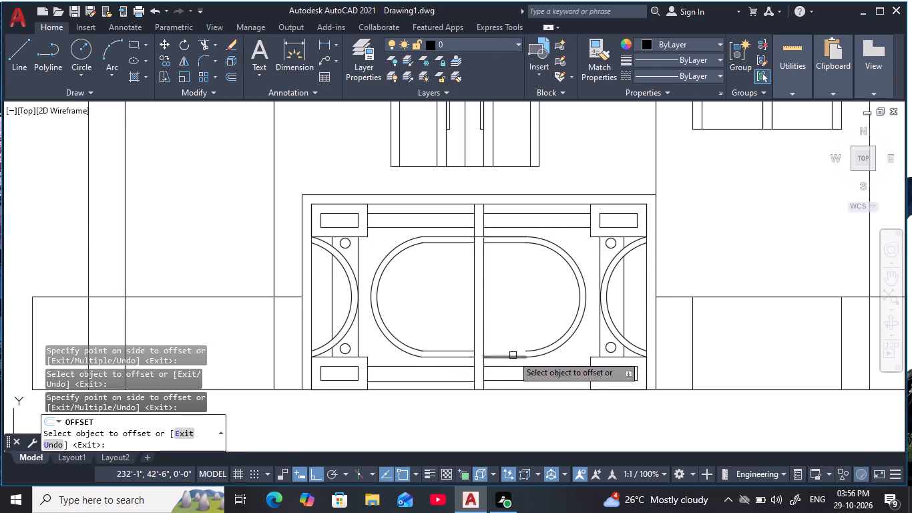
{"action": "left_click", "coordinate": [513, 355]}
{"action": "left_click", "coordinate": [512, 325]}
{"action": "key", "text": "Escape"}
{"action": "key", "text": "Escape"}
{"action": "key", "text": "Escape"}
{"action": "key", "text": "Escape"}
{"action": "key", "text": "Escape"}
{"action": "key", "text": "Escape"}
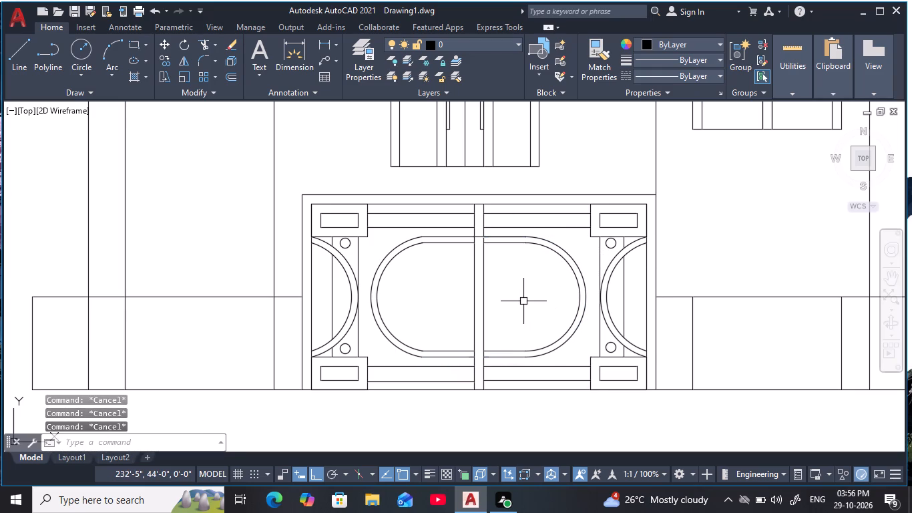
{"action": "key", "text": "Escape"}
{"action": "key", "text": "Escape"}
{"action": "key", "text": "Escape"}
{"action": "key", "text": "Escape"}
{"action": "key", "text": "Escape"}
Trim the segment of the rounded opening's upper line that crosses the central bar.
{"action": "middle_click_drag", "start_coordinate": [515, 295], "coordinate": [519, 301]}
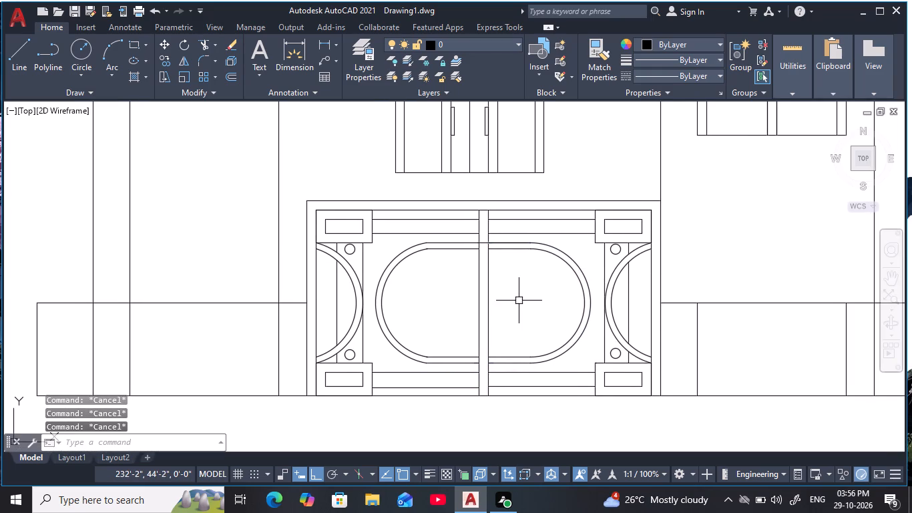
{"action": "key", "text": "Escape"}
{"action": "scroll", "coordinate": [516, 301], "scroll_direction": "up", "scroll_amount": 1}
{"action": "middle_click", "coordinate": [516, 301]}
{"action": "key", "text": "Escape"}
{"action": "type", "text": "tr"}
{"action": "key", "text": "space"}
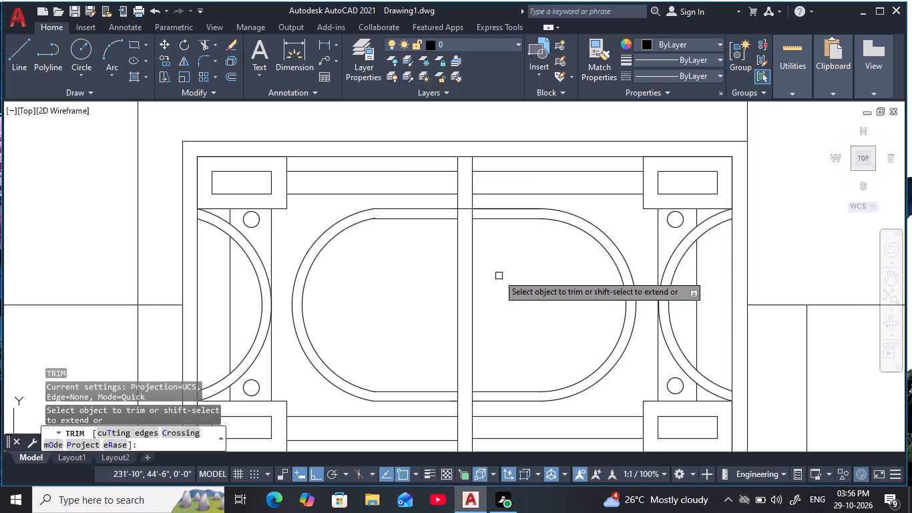
{"action": "scroll", "coordinate": [463, 212], "scroll_direction": "up", "scroll_amount": 2}
{"action": "left_click", "coordinate": [463, 205]}
{"action": "scroll", "coordinate": [526, 308], "scroll_direction": "down", "scroll_amount": 4}
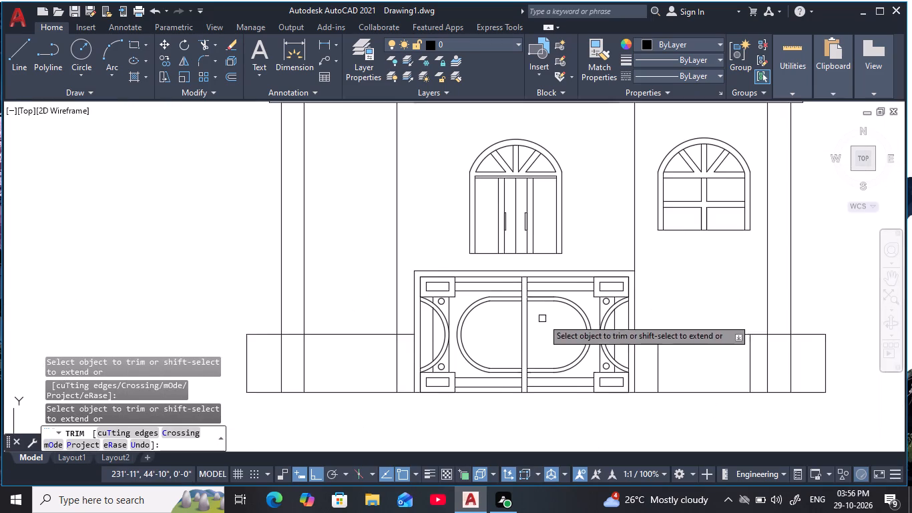
{"action": "middle_click_drag", "start_coordinate": [557, 327], "coordinate": [555, 287]}
{"action": "key", "text": "Escape"}
{"action": "key", "text": "Escape"}
{"action": "key", "text": "Escape"}
{"action": "key", "text": "Escape"}
{"action": "key", "text": "Escape"}
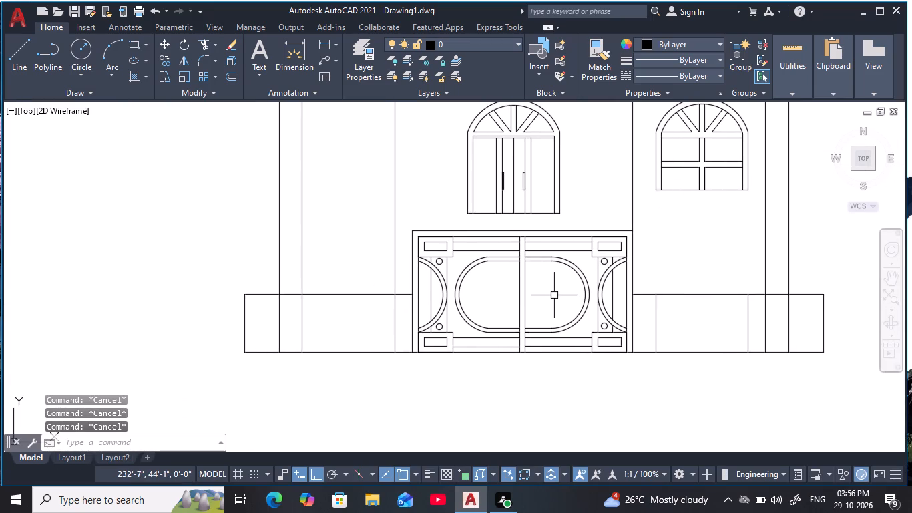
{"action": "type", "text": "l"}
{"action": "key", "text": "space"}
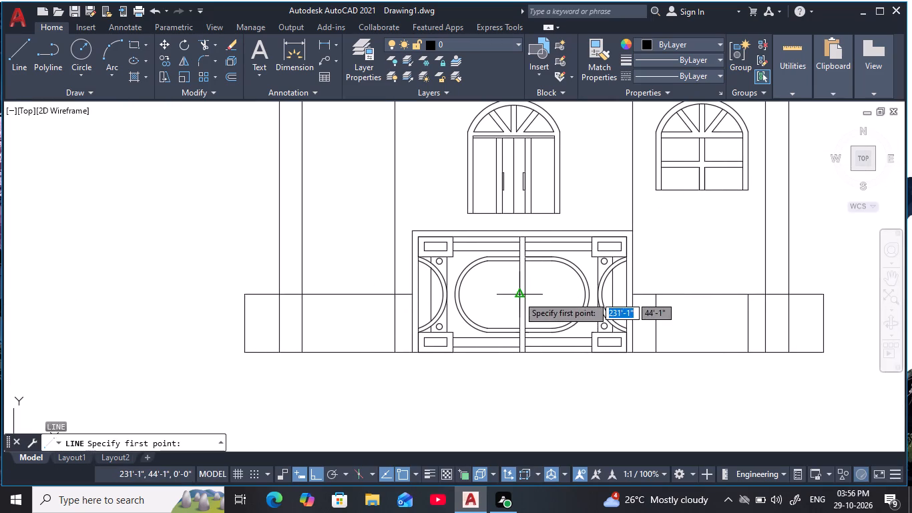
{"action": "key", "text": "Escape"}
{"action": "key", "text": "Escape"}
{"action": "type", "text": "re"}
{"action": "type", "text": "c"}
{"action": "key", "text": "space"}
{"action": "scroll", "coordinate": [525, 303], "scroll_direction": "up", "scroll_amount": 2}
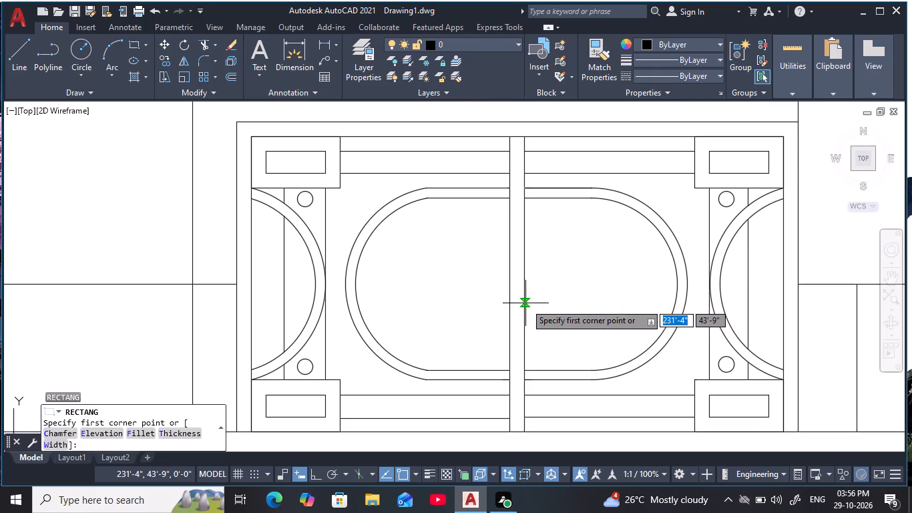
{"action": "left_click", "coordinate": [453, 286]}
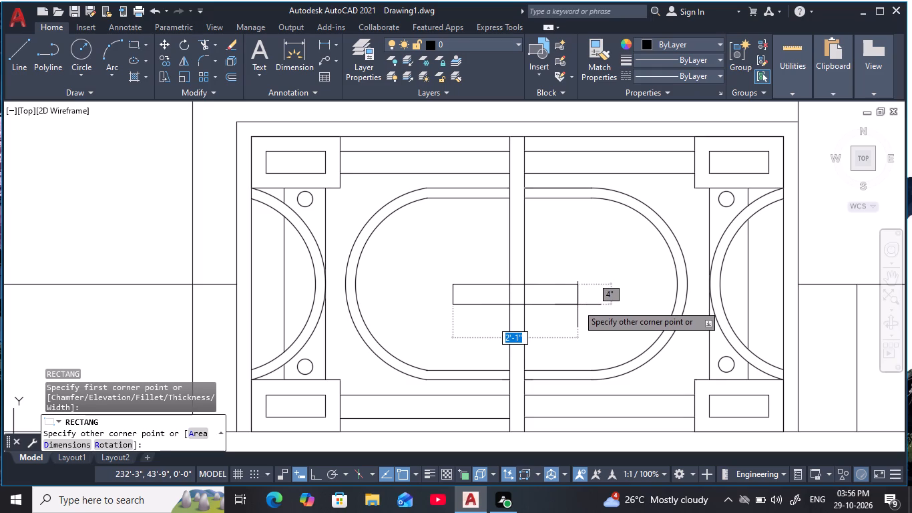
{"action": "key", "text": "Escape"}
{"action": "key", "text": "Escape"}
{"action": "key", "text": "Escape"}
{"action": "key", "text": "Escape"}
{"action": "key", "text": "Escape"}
Draw a 1' horizontal line leftward from the midpoint of the central bar's left edge.
{"action": "key", "text": "l"}
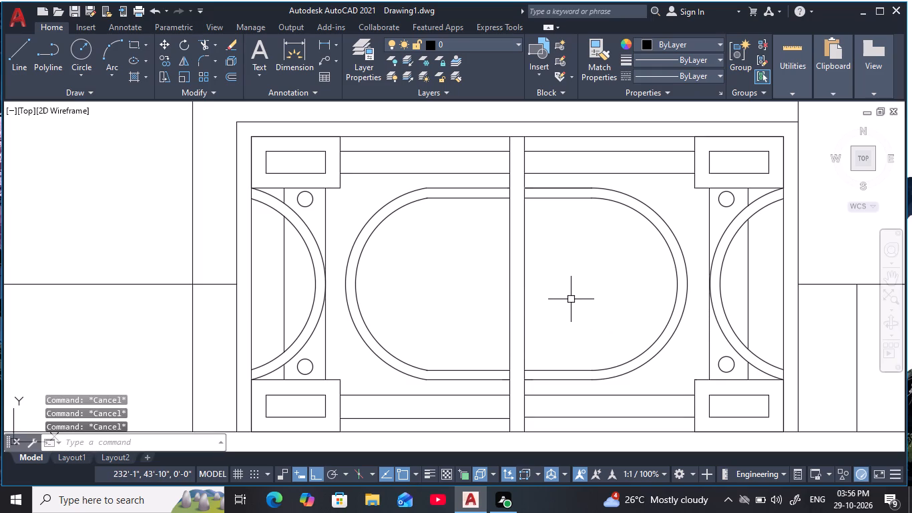
{"action": "key", "text": "space"}
{"action": "left_click", "coordinate": [510, 289]}
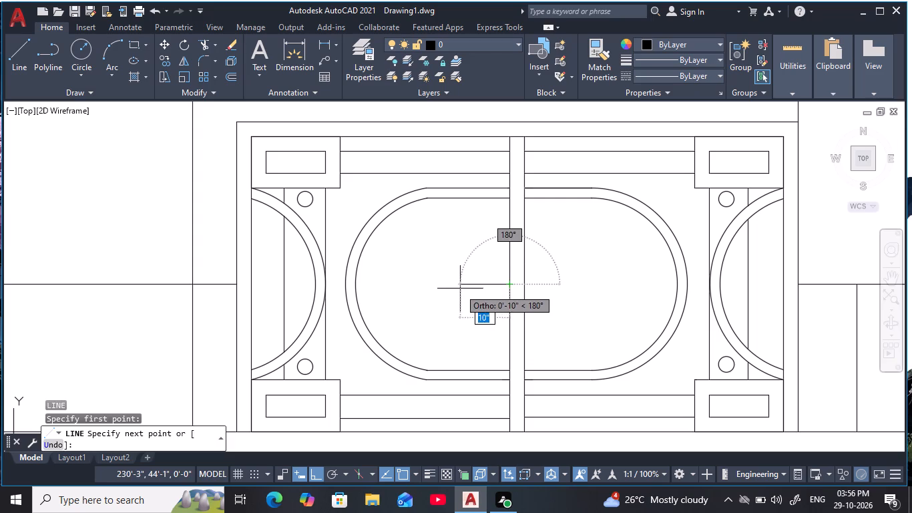
{"action": "key", "text": "1"}
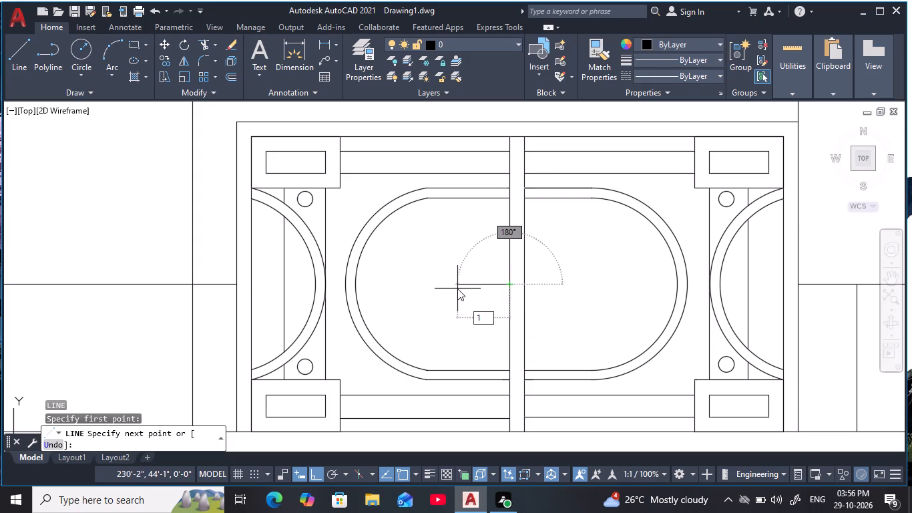
{"action": "type", "text": "'"}
{"action": "key", "text": "space"}
{"action": "key", "text": "Escape"}
{"action": "key", "text": "Escape"}
{"action": "key", "text": "Escape"}
{"action": "key", "text": "Escape"}
{"action": "key", "text": "Escape"}
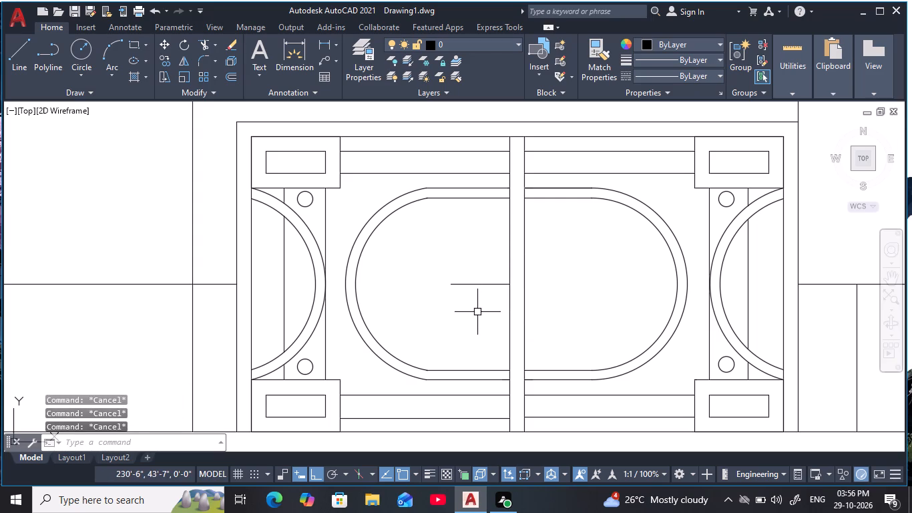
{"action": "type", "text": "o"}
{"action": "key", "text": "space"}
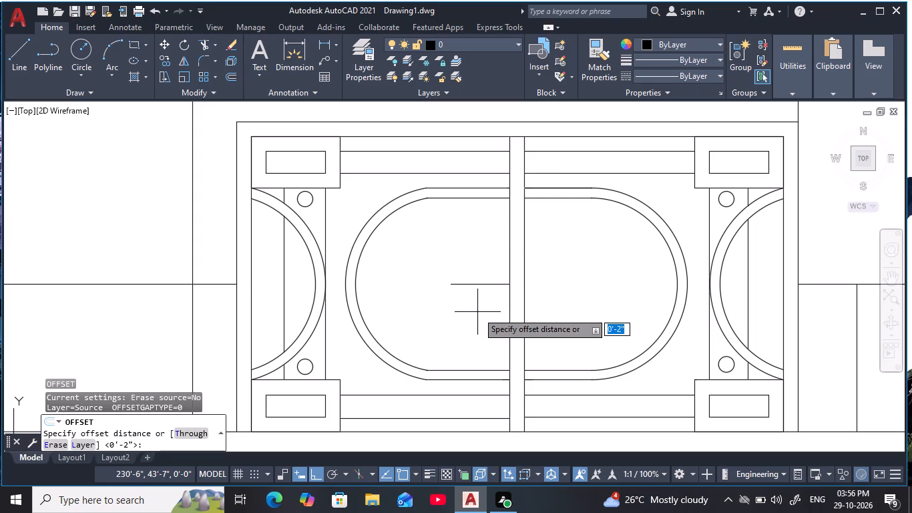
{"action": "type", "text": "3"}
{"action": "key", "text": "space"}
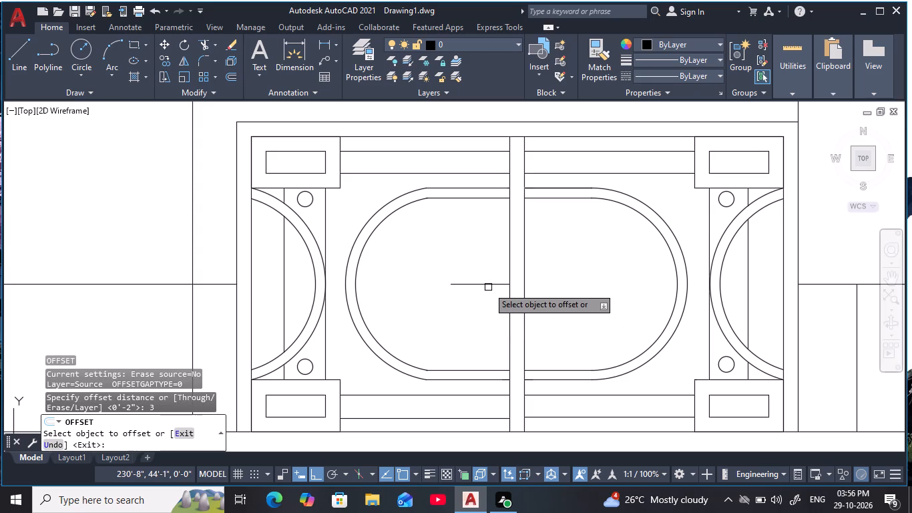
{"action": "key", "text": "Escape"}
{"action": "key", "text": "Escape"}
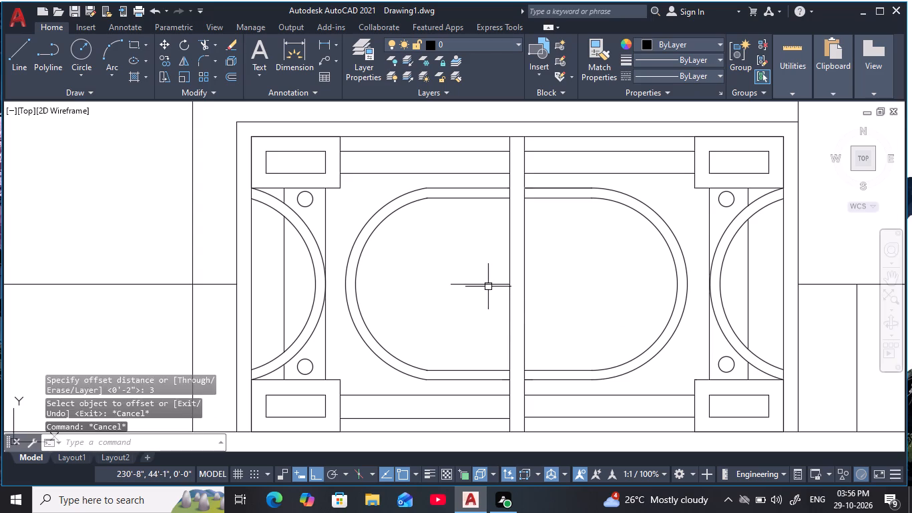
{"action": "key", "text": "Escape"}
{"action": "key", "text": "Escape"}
Offset the 1' horizontal line by 1.5" both above and below.
{"action": "type", "text": "o 1.5"}
{"action": "key", "text": "space"}
{"action": "left_click", "coordinate": [488, 287]}
{"action": "left_click", "coordinate": [485, 261]}
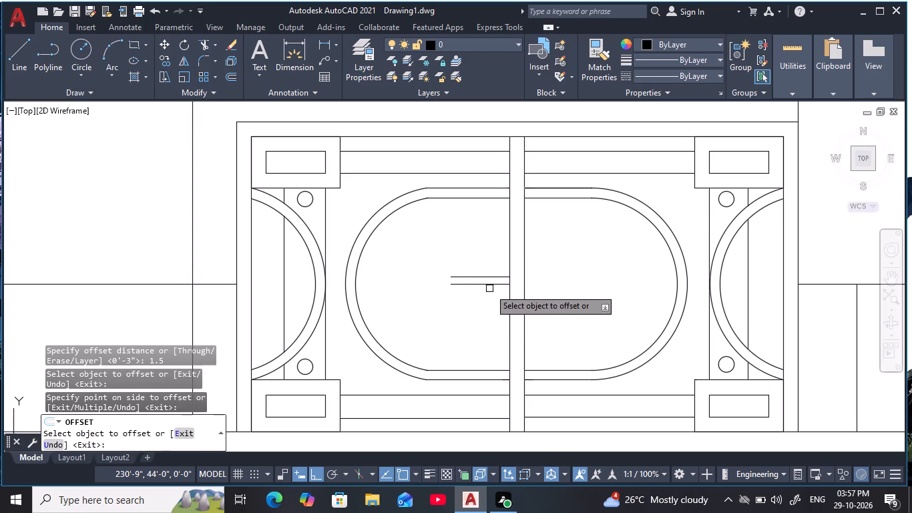
{"action": "left_click", "coordinate": [485, 284]}
{"action": "left_click", "coordinate": [480, 325]}
{"action": "key", "text": "Escape"}
{"action": "key", "text": "Escape"}
{"action": "key", "text": "Escape"}
{"action": "key", "text": "Escape"}
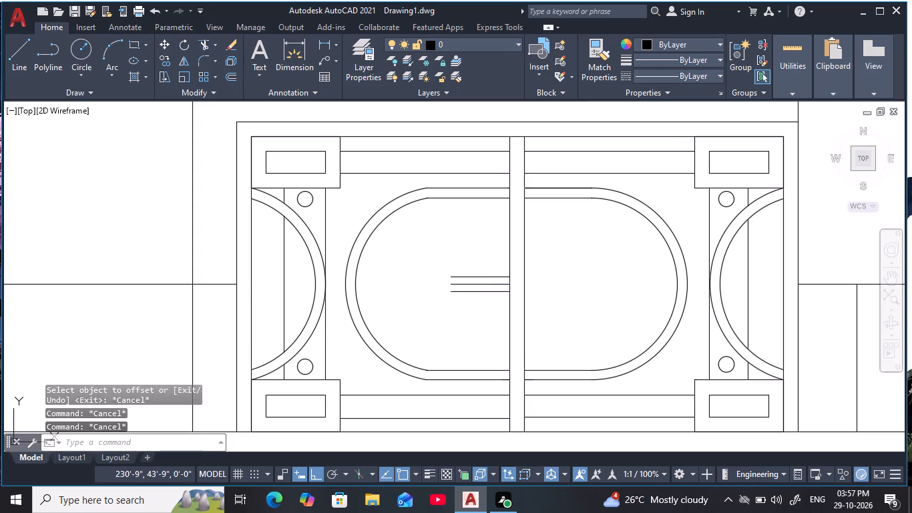
{"action": "key", "text": "Escape"}
{"action": "key", "text": "Escape"}
{"action": "key", "text": "Escape"}
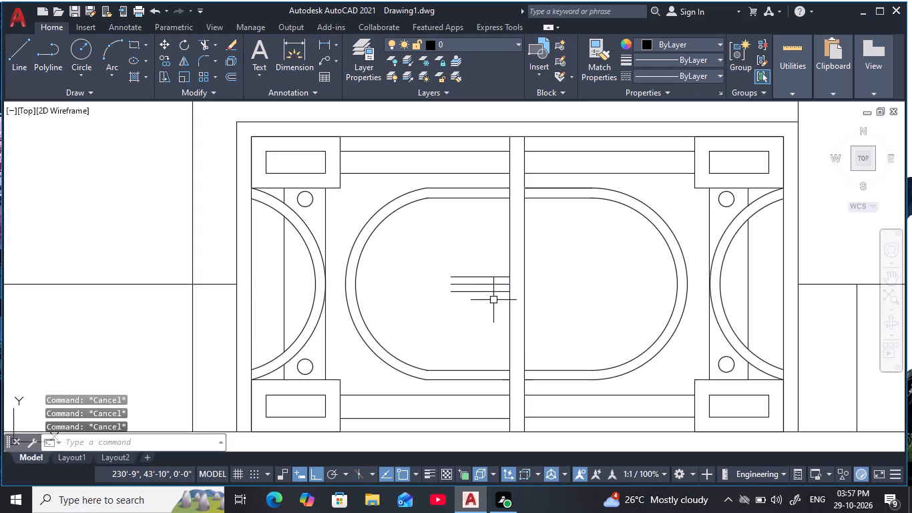
Mirror the two outer short lines about the central bar's left edge, keeping the originals.
{"action": "type", "text": "mi"}
{"action": "key", "text": "space"}
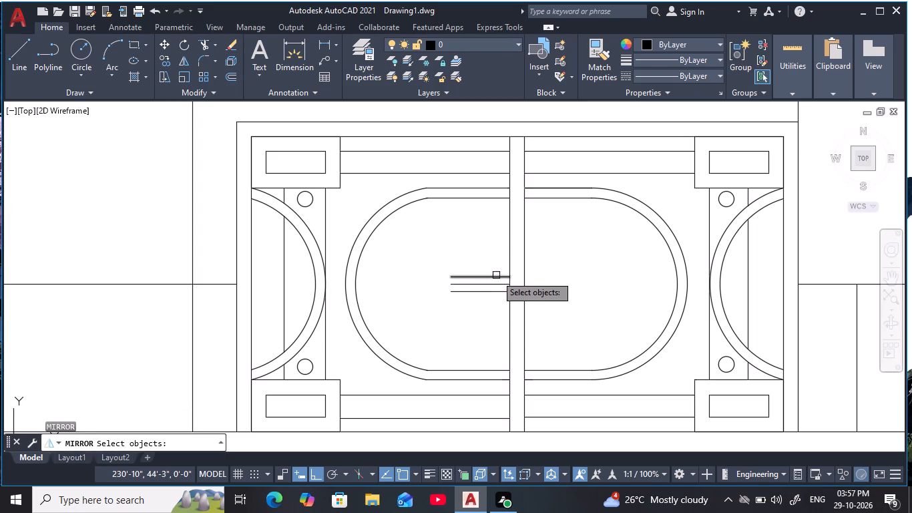
{"action": "left_click", "coordinate": [496, 275]}
{"action": "left_click", "coordinate": [498, 291]}
{"action": "key", "text": "space"}
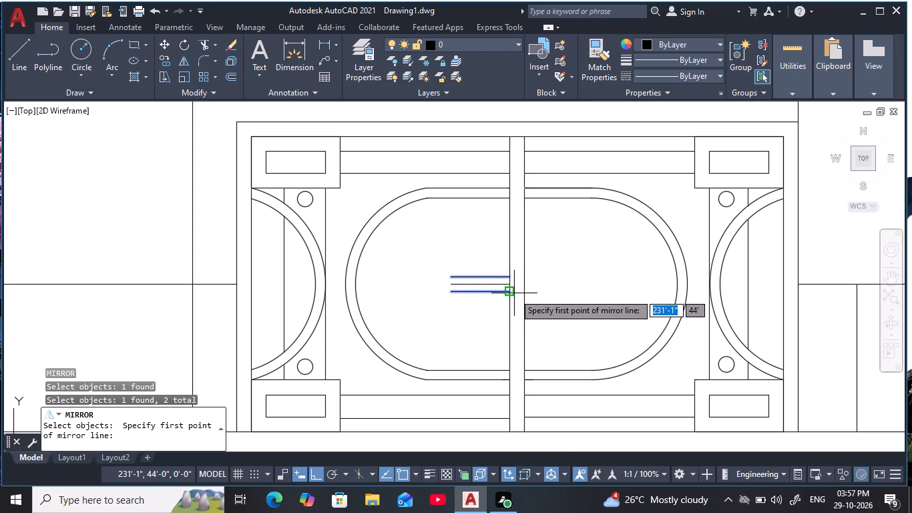
{"action": "left_click", "coordinate": [509, 293]}
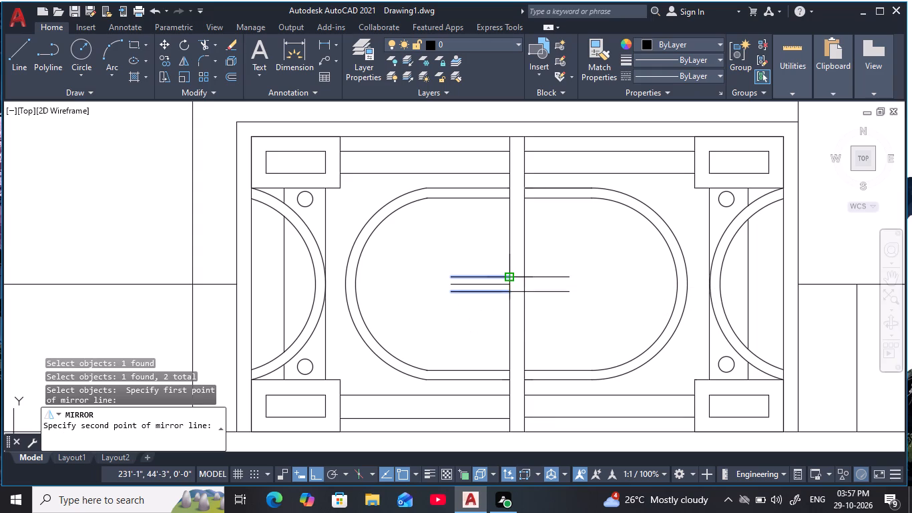
{"action": "left_click", "coordinate": [512, 274]}
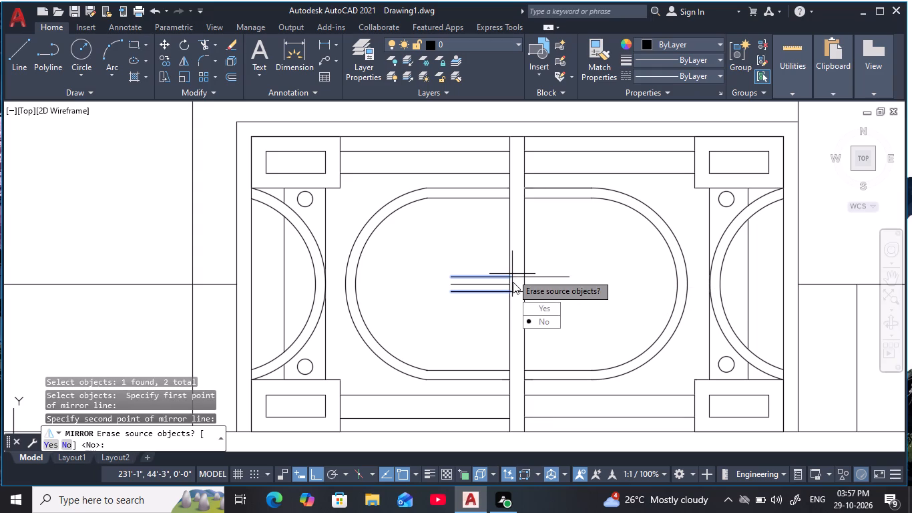
{"action": "key", "text": "space"}
{"action": "key", "text": "Escape"}
{"action": "key", "text": "Escape"}
{"action": "key", "text": "Escape"}
{"action": "key", "text": "Escape"}
{"action": "key", "text": "Escape"}
{"action": "key", "text": "Escape"}
{"action": "key", "text": "Escape"}
{"action": "key", "text": "Escape"}
{"action": "key", "text": "Escape"}
{"action": "key", "text": "Escape"}
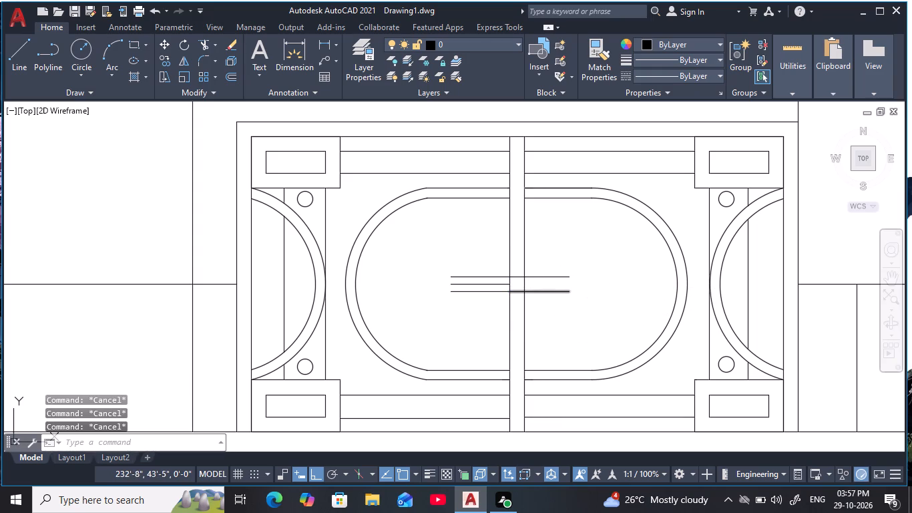
{"action": "key", "text": "Escape"}
{"action": "key", "text": "Escape"}
{"action": "key", "text": "Escape"}
Move the two mirrored short lines 3" rightward from the central bar's left edge to its right edge.
{"action": "left_click", "coordinate": [574, 305]}
{"action": "left_click", "coordinate": [539, 255]}
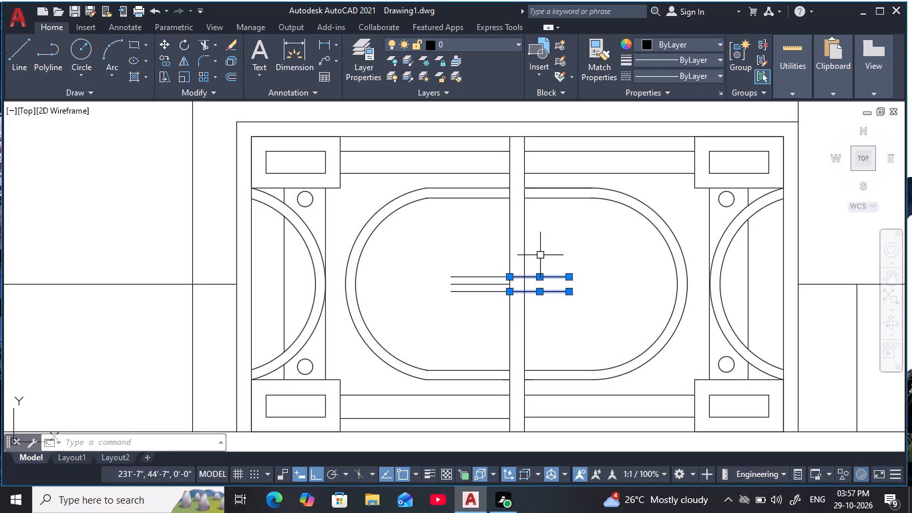
{"action": "type", "text": "m"}
{"action": "key", "text": "space"}
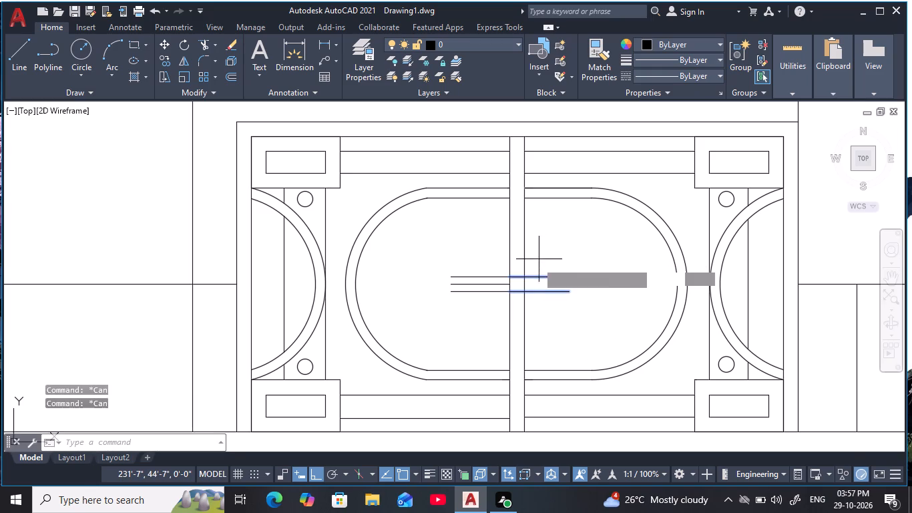
{"action": "left_click", "coordinate": [512, 275]}
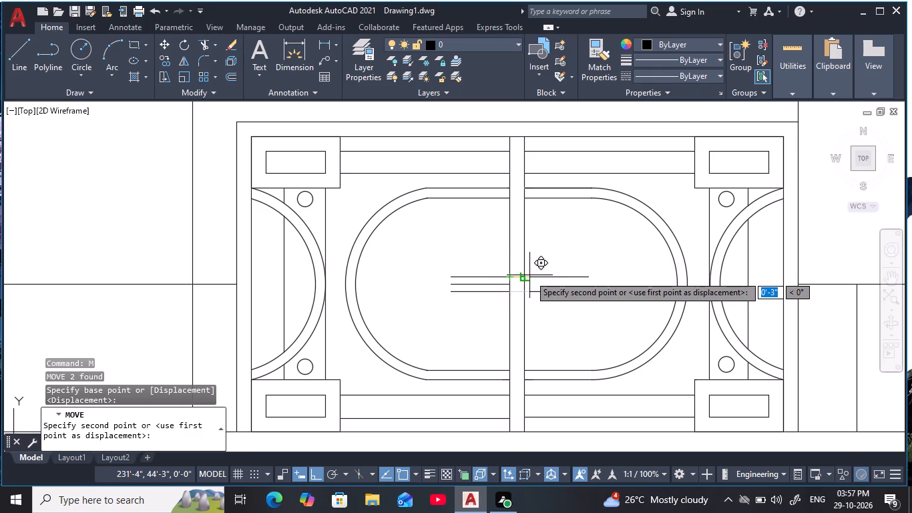
{"action": "left_click", "coordinate": [524, 275]}
{"action": "key", "text": "Escape"}
{"action": "key", "text": "Escape"}
{"action": "scroll", "coordinate": [580, 254], "scroll_direction": "down", "scroll_amount": 1}
{"action": "key", "text": "Escape"}
{"action": "middle_click", "coordinate": [580, 256]}
{"action": "key", "text": "Escape"}
{"action": "key", "text": "Escape"}
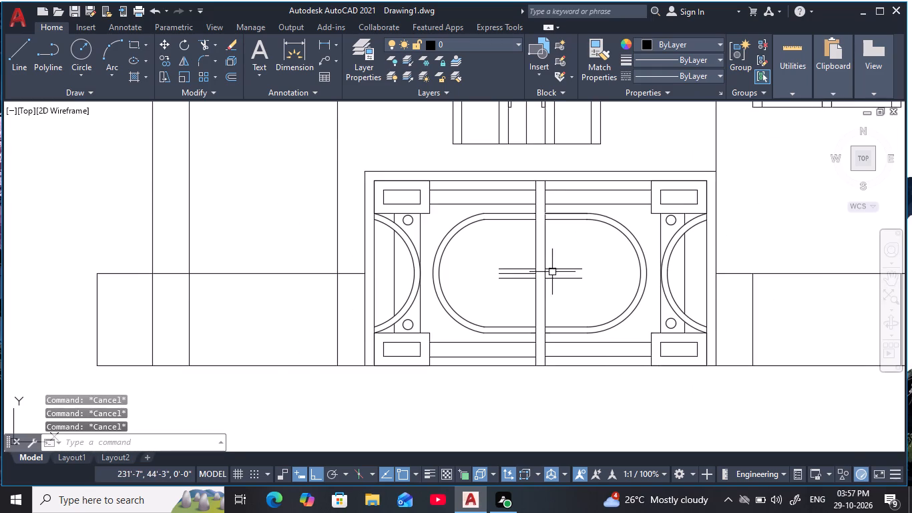
{"action": "key", "text": "Escape"}
Erase the middle one of the three short horizontal lines on the left side of the central bar.
{"action": "scroll", "coordinate": [538, 281], "scroll_direction": "up", "scroll_amount": 3}
{"action": "key", "text": "Escape"}
{"action": "left_click", "coordinate": [519, 266]}
{"action": "type", "text": "e"}
{"action": "key", "text": "space"}
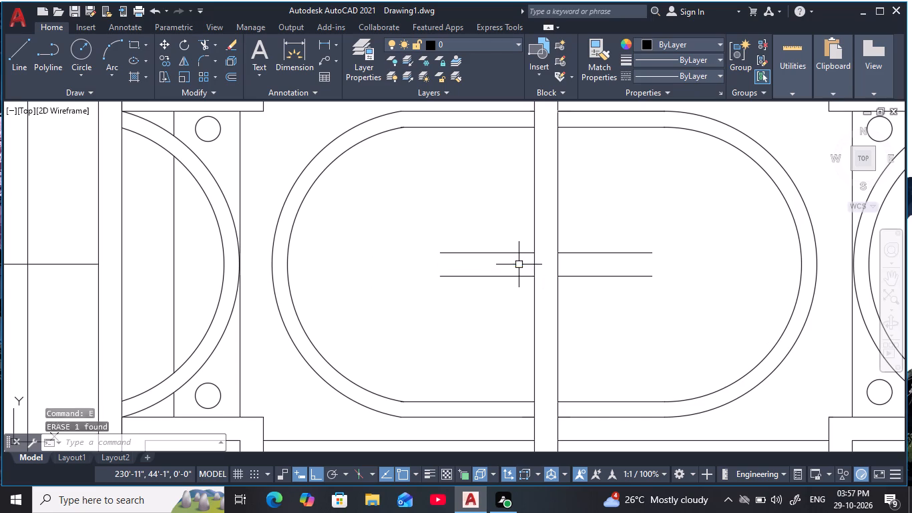
{"action": "key", "text": "Escape"}
{"action": "key", "text": "Escape"}
{"action": "scroll", "coordinate": [562, 240], "scroll_direction": "down", "scroll_amount": 1}
{"action": "middle_click_drag", "start_coordinate": [563, 245], "coordinate": [535, 267]}
{"action": "key", "text": "Escape"}
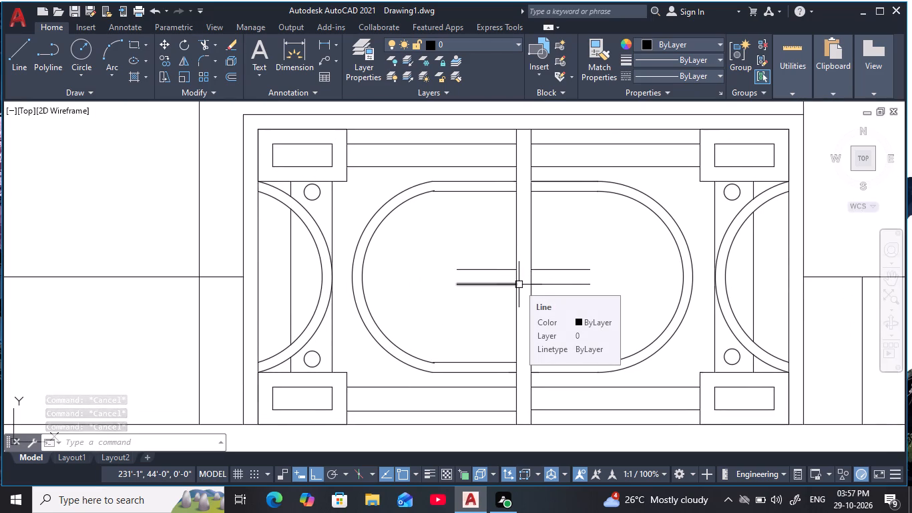
Draw a V-shaped notch about 1" deep joining the outer ends of the two right-hand lines, with its point facing inward.
{"action": "type", "text": "l"}
{"action": "key", "text": "space"}
{"action": "scroll", "coordinate": [580, 277], "scroll_direction": "up", "scroll_amount": 2}
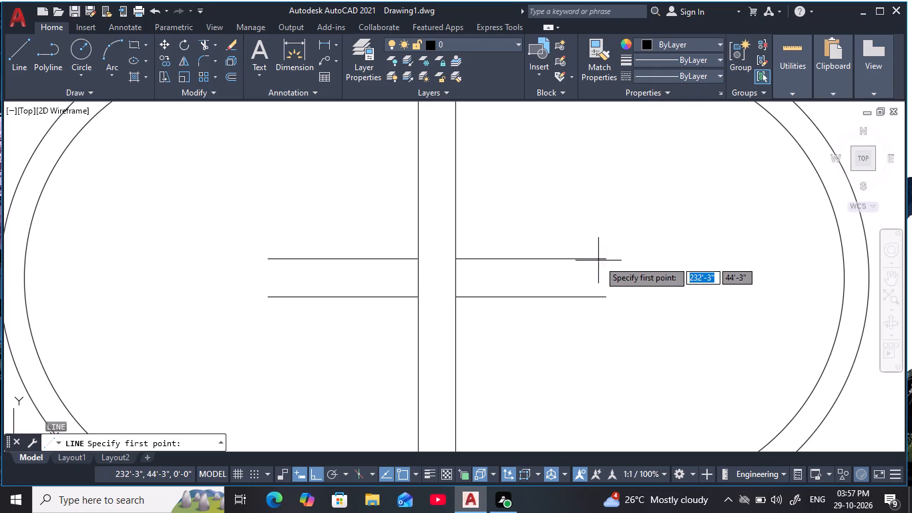
{"action": "left_click", "coordinate": [604, 261]}
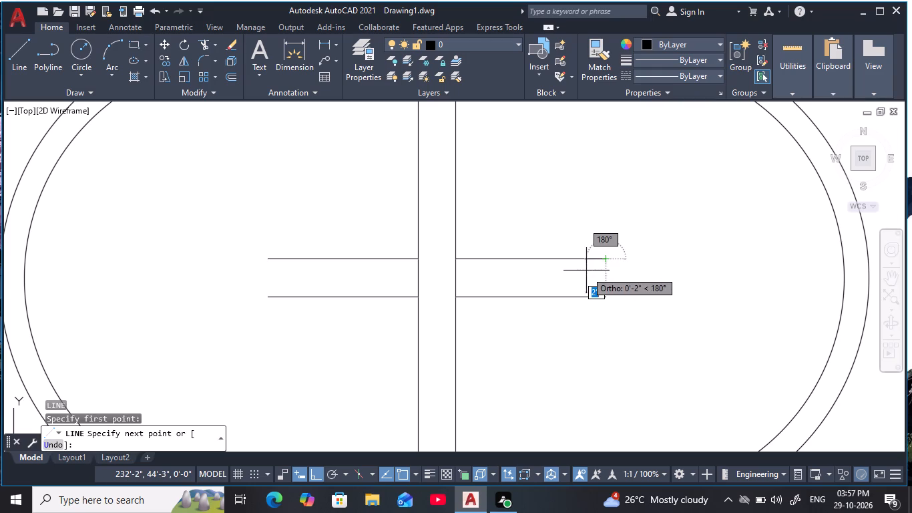
{"action": "key", "text": "F8"}
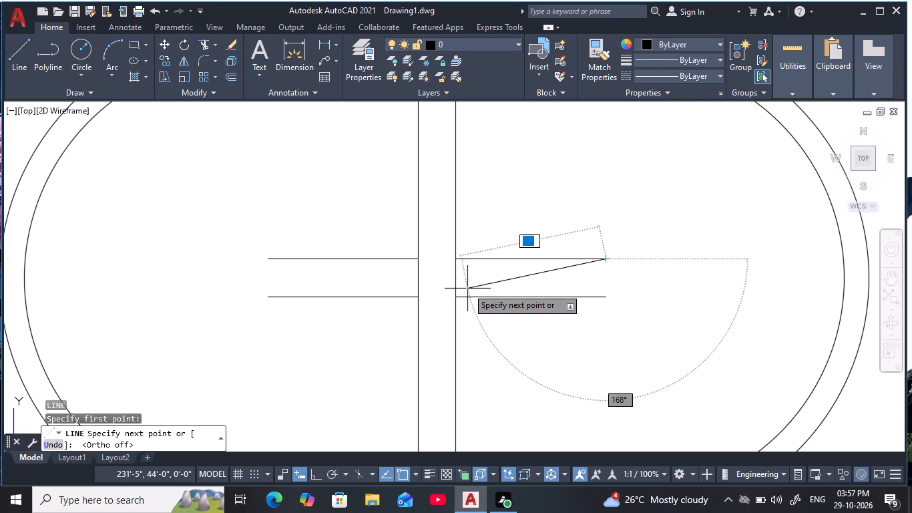
{"action": "left_click", "coordinate": [593, 275]}
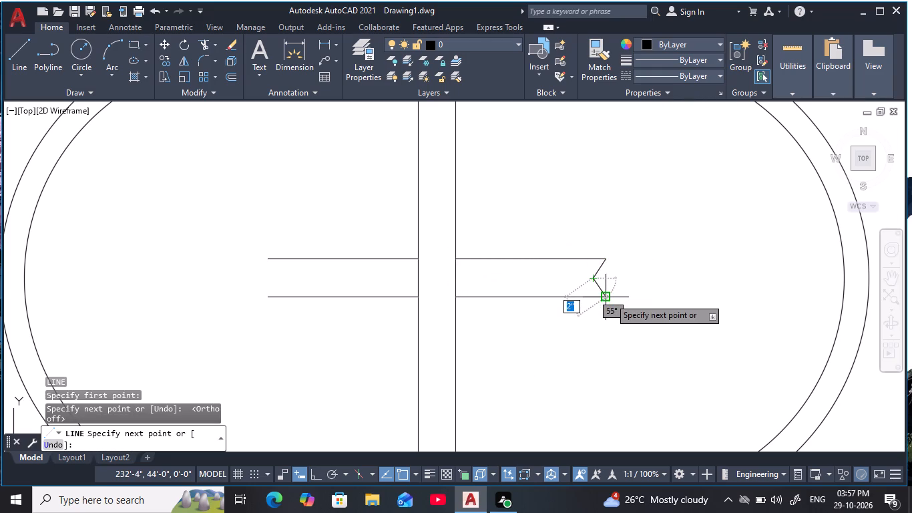
{"action": "left_click", "coordinate": [610, 298]}
{"action": "key", "text": "Escape"}
{"action": "key", "text": "Escape"}
{"action": "middle_click_drag", "start_coordinate": [545, 306], "coordinate": [578, 309]}
{"action": "key", "text": "Escape"}
{"action": "key", "text": "Escape"}
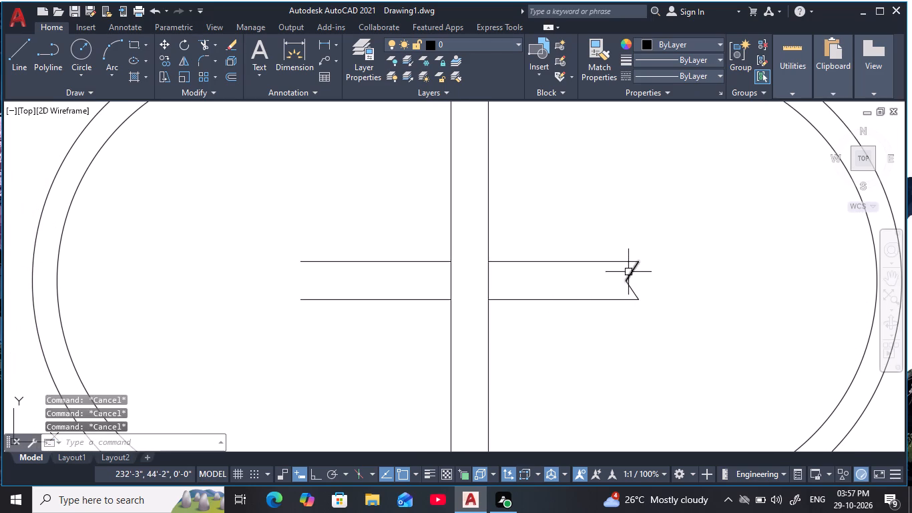
Copy the V-shaped notch horizontally so its point falls in line with the outer ends of the left-hand lines.
{"action": "left_click", "coordinate": [629, 272]}
{"action": "left_click", "coordinate": [633, 287]}
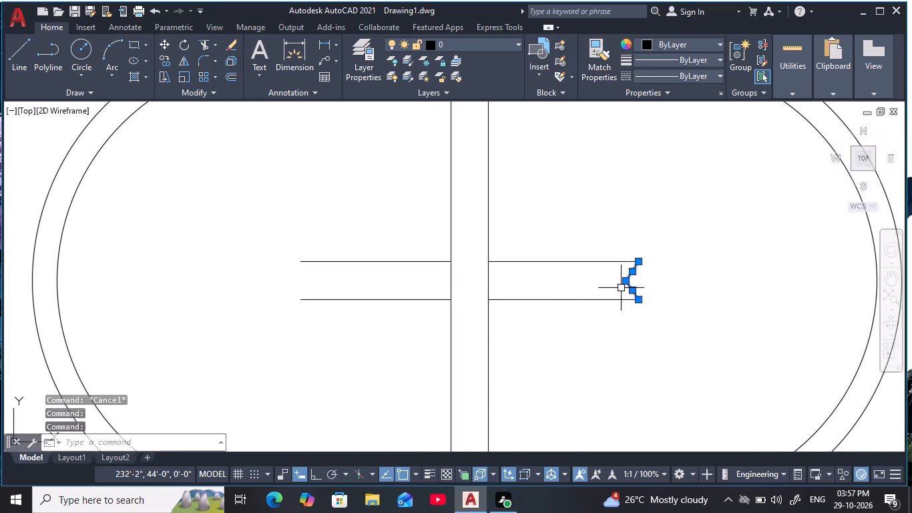
{"action": "type", "text": "co"}
{"action": "key", "text": "space"}
{"action": "left_click", "coordinate": [622, 281]}
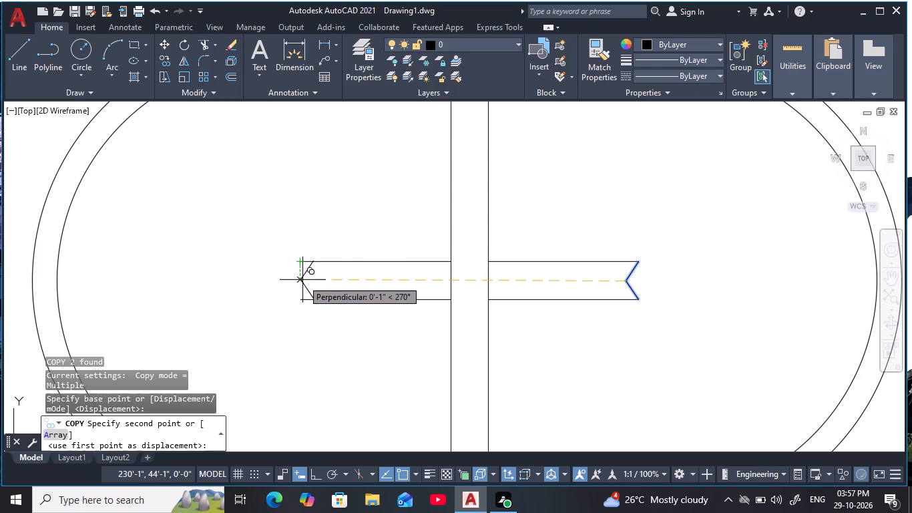
{"action": "key", "text": "F8"}
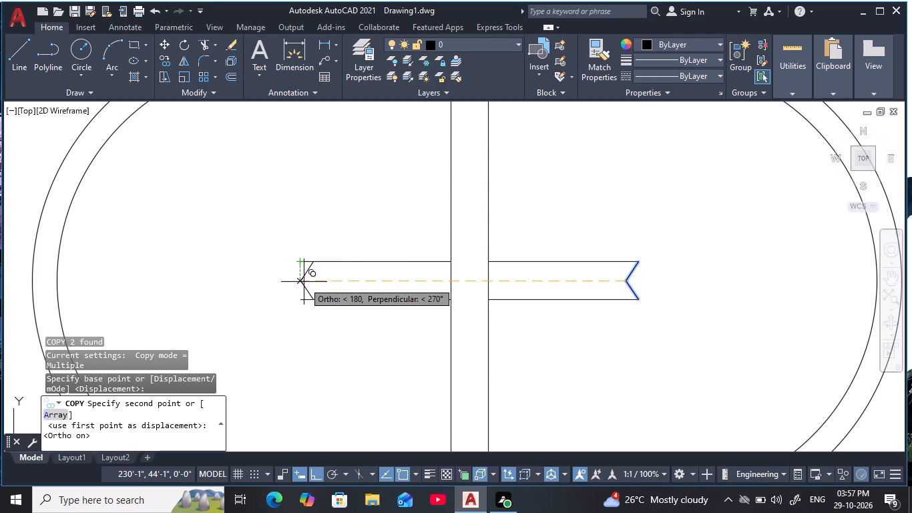
{"action": "left_click", "coordinate": [304, 282]}
{"action": "key", "text": "Escape"}
{"action": "key", "text": "Escape"}
{"action": "key", "text": "Escape"}
{"action": "key", "text": "Escape"}
{"action": "key", "text": "Escape"}
{"action": "key", "text": "Escape"}
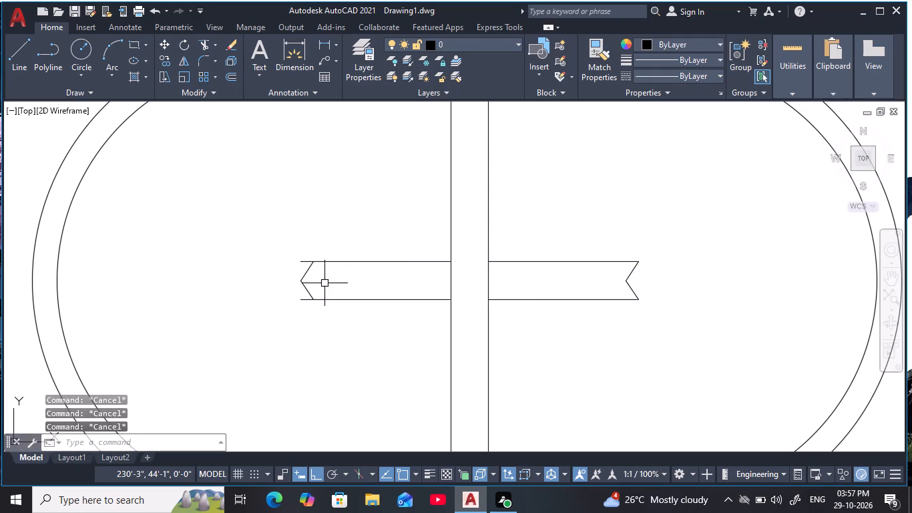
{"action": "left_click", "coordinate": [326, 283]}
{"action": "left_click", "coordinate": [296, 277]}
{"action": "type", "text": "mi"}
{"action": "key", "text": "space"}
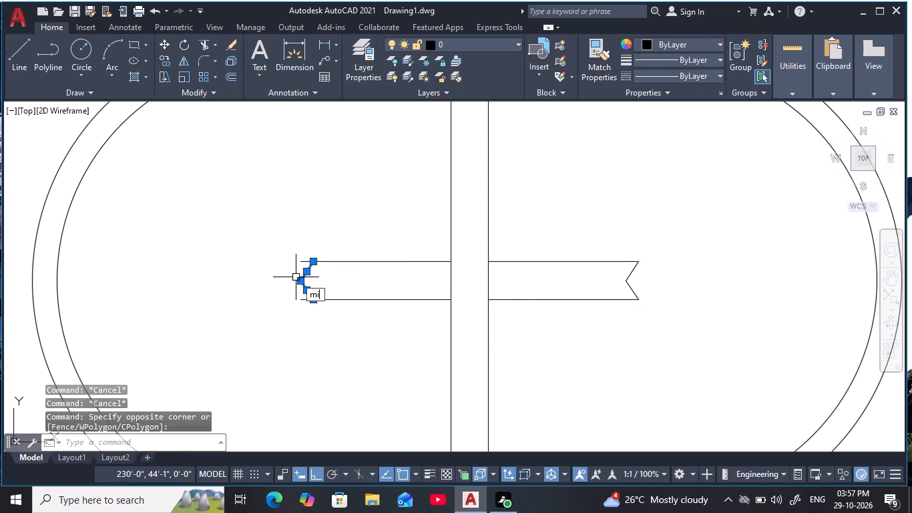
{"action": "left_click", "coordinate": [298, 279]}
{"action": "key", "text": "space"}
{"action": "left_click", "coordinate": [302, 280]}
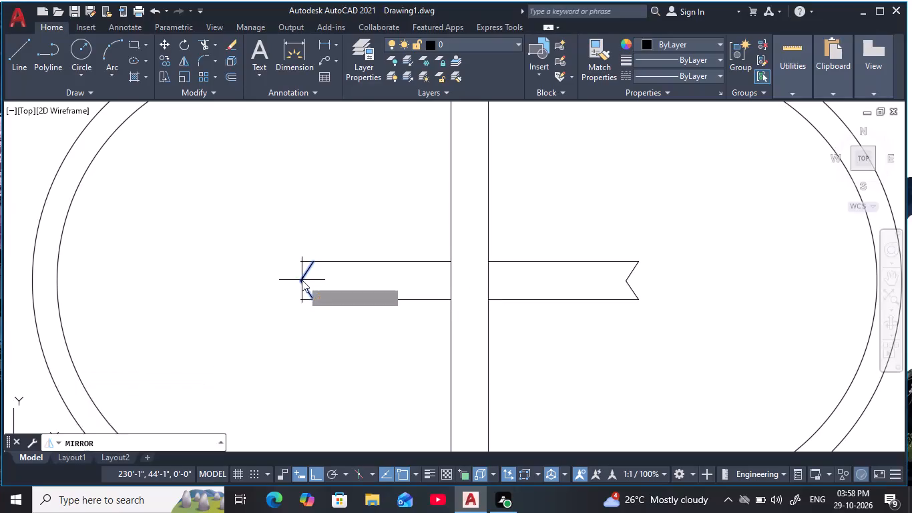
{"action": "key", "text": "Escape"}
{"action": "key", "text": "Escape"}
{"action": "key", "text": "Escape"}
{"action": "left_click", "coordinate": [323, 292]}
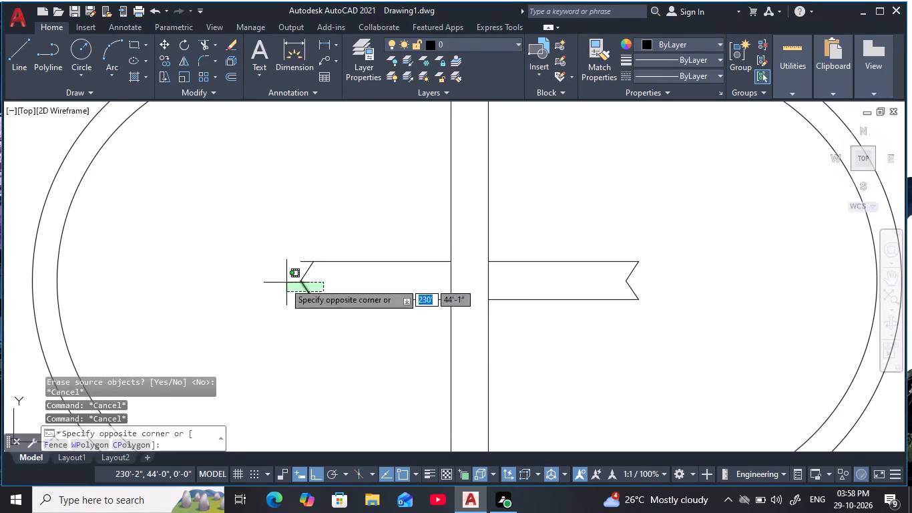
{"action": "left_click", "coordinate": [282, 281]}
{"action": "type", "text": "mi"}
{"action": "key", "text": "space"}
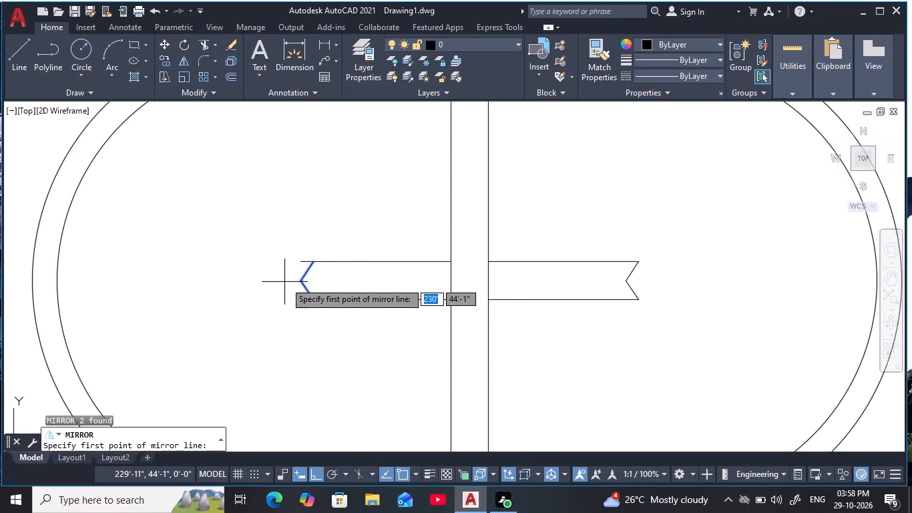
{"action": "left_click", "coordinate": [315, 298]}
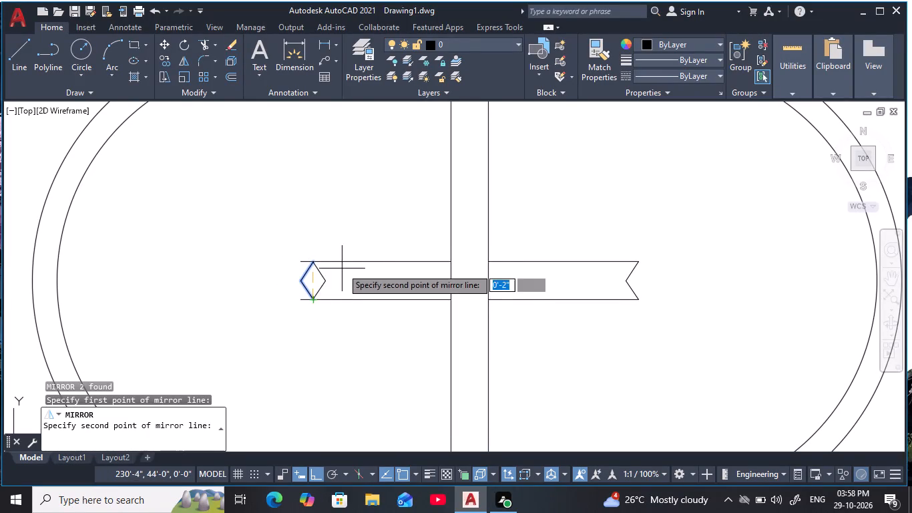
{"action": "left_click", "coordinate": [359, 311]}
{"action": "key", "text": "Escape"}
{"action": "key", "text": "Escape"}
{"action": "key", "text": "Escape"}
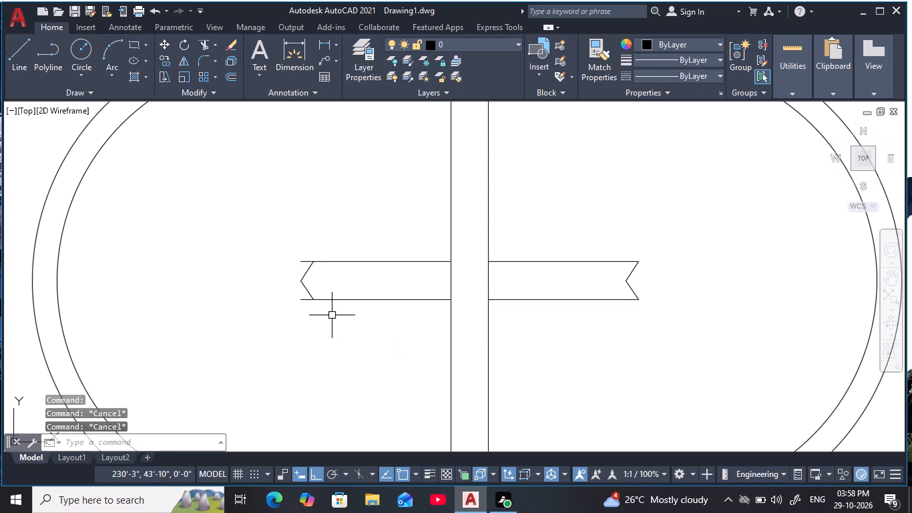
Move the left V shape about 5" straight down, clear of the horizontal lines.
{"action": "left_click", "coordinate": [312, 285]}
{"action": "left_click", "coordinate": [290, 278]}
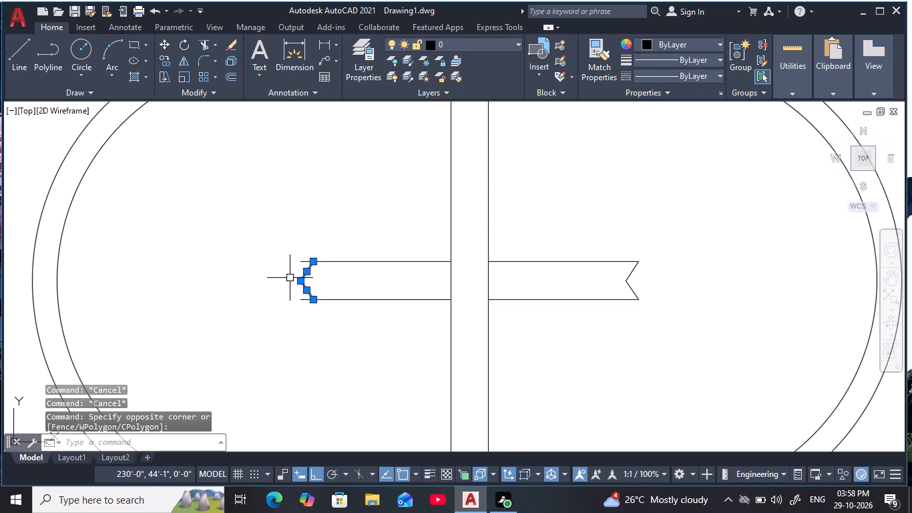
{"action": "type", "text": "m"}
{"action": "key", "text": "space"}
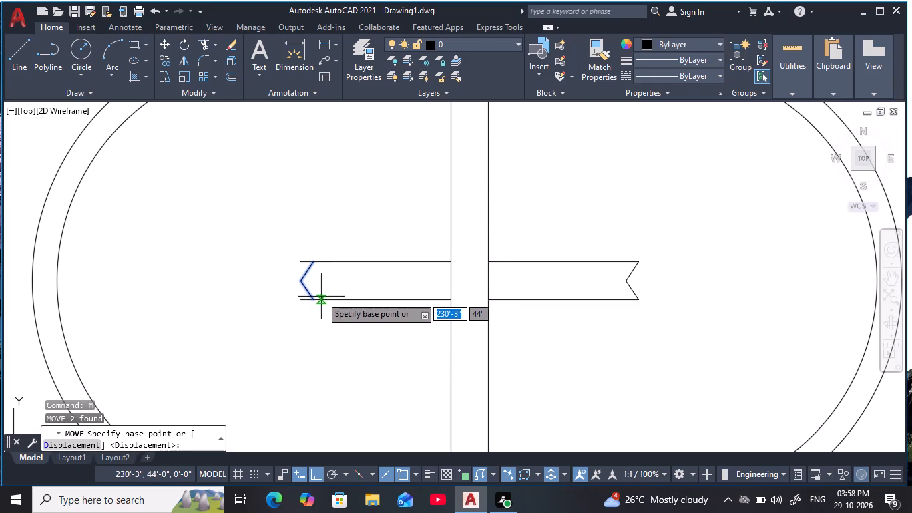
{"action": "left_click", "coordinate": [316, 299]}
{"action": "left_click", "coordinate": [344, 359]}
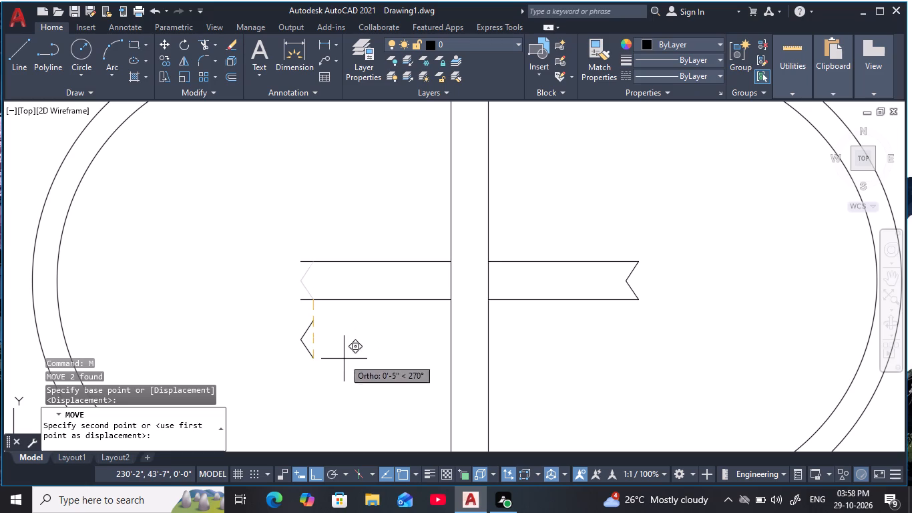
{"action": "key", "text": "Escape"}
{"action": "key", "text": "Escape"}
Mirror the left V shape about a horizontal axis through its upper end, keeping the original.
{"action": "left_click", "coordinate": [340, 373]}
{"action": "left_click", "coordinate": [280, 320]}
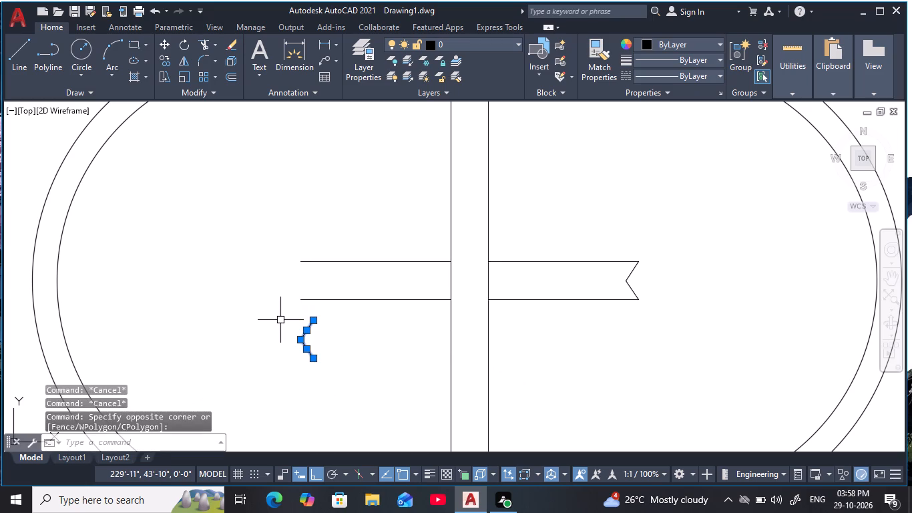
{"action": "type", "text": "mi"}
{"action": "key", "text": "space"}
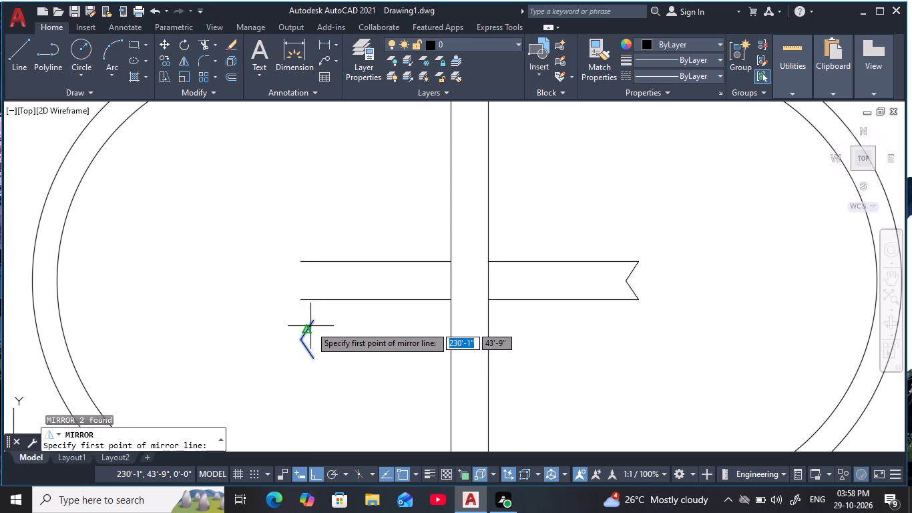
{"action": "left_click", "coordinate": [311, 323]}
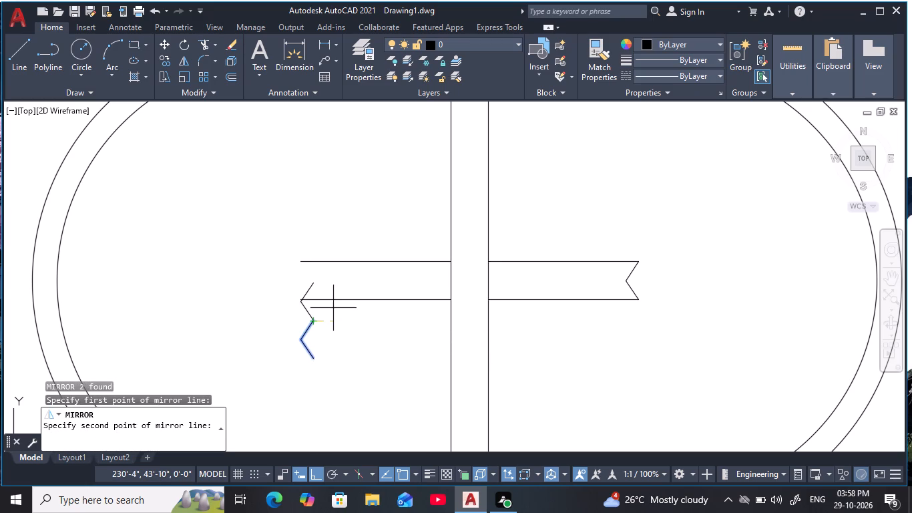
{"action": "left_click", "coordinate": [262, 322]}
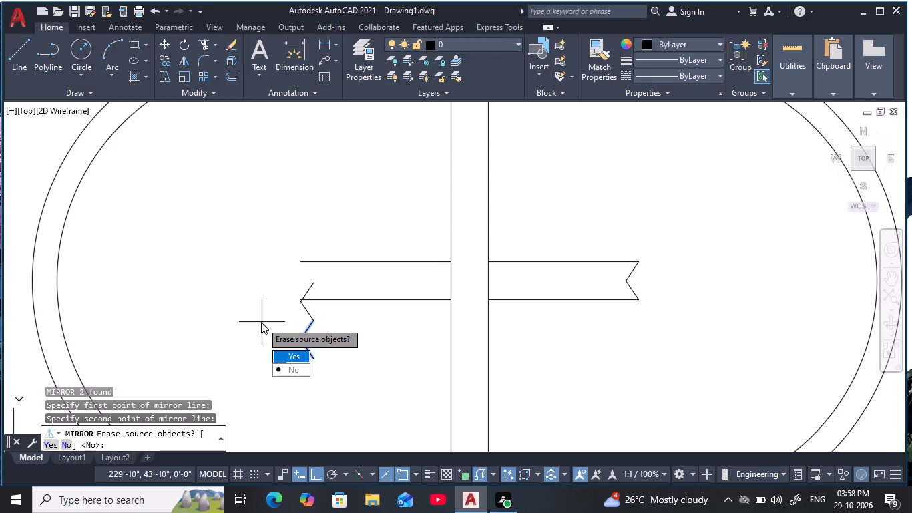
{"action": "key", "text": "space"}
{"action": "key", "text": "Escape"}
{"action": "key", "text": "Escape"}
Erase the lower, original V shape on the left side.
{"action": "left_click", "coordinate": [336, 358]}
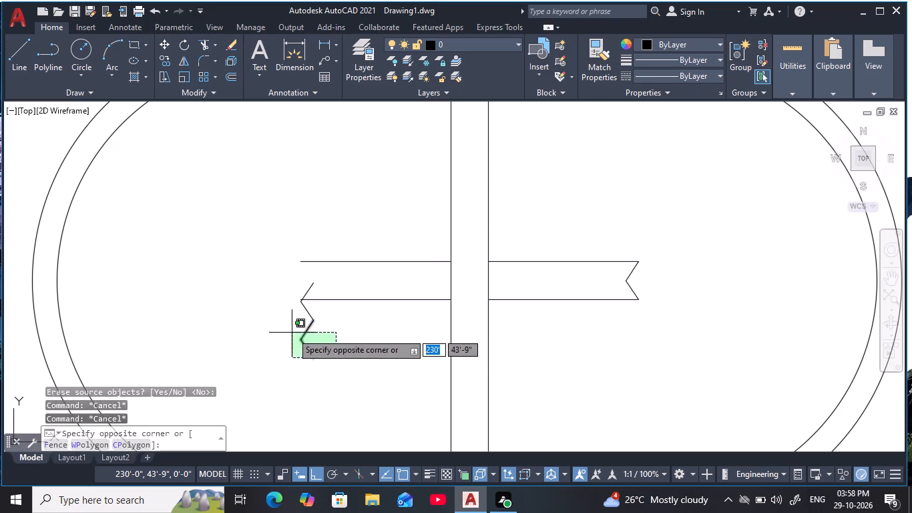
{"action": "left_click", "coordinate": [292, 333]}
{"action": "type", "text": "e"}
{"action": "key", "text": "space"}
{"action": "key", "text": "Escape"}
{"action": "key", "text": "Escape"}
{"action": "key", "text": "Escape"}
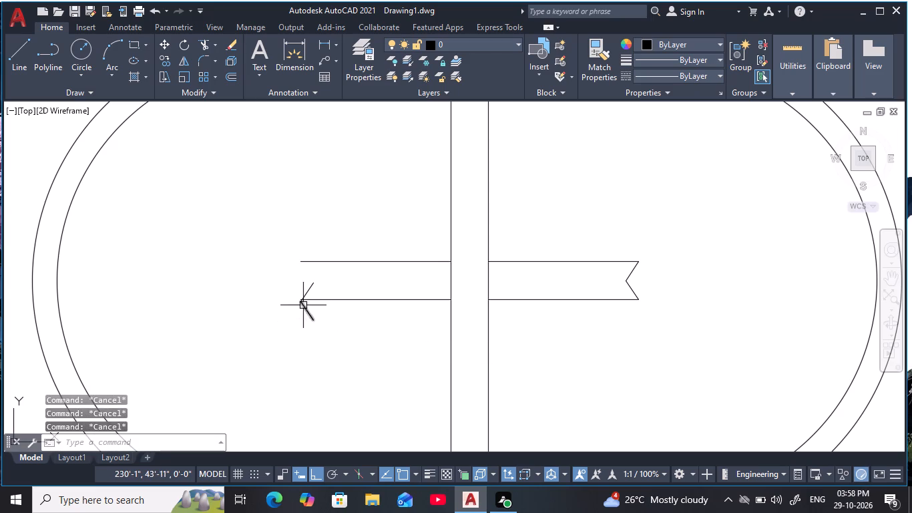
Move the remaining left V shape by its upper end onto the outer end of the upper left-hand line, forming an outward point.
{"action": "left_click", "coordinate": [302, 293]}
{"action": "left_click", "coordinate": [306, 313]}
{"action": "type", "text": "m"}
{"action": "key", "text": "space"}
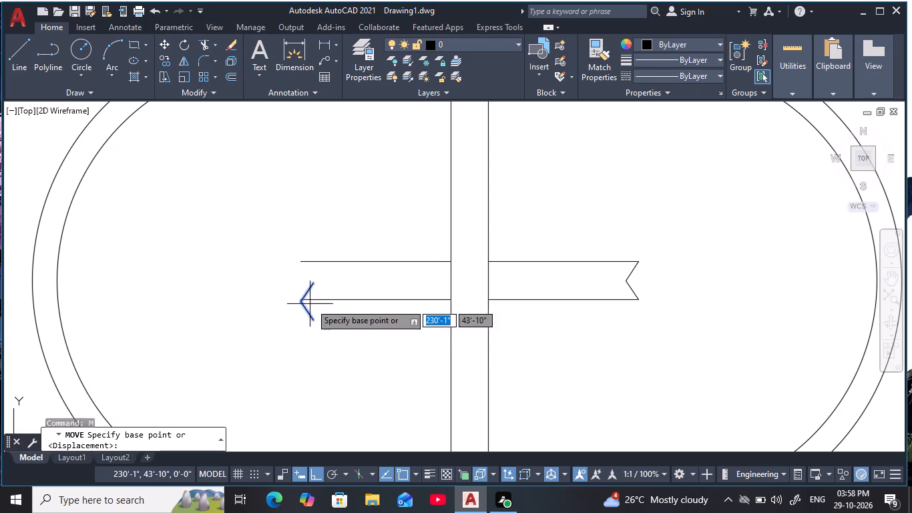
{"action": "left_click", "coordinate": [314, 285]}
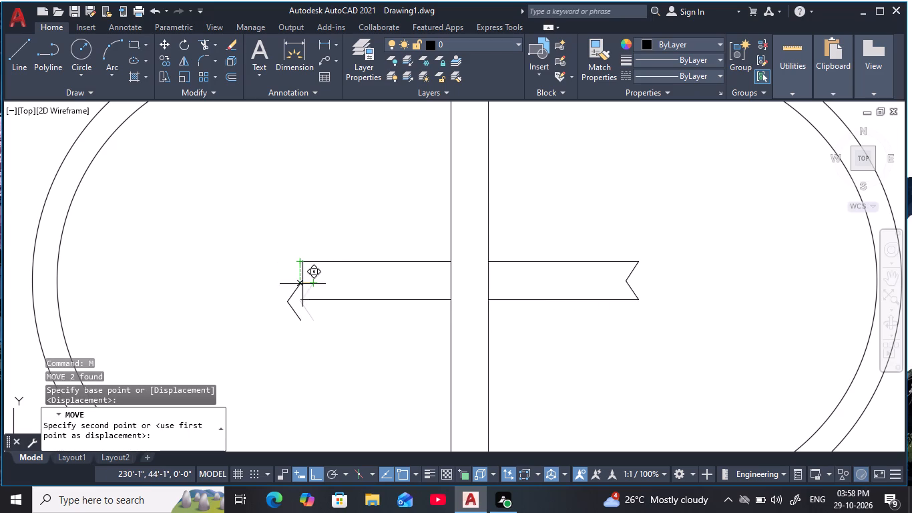
{"action": "key", "text": "F8"}
{"action": "scroll", "coordinate": [311, 279], "scroll_direction": "up", "scroll_amount": 2}
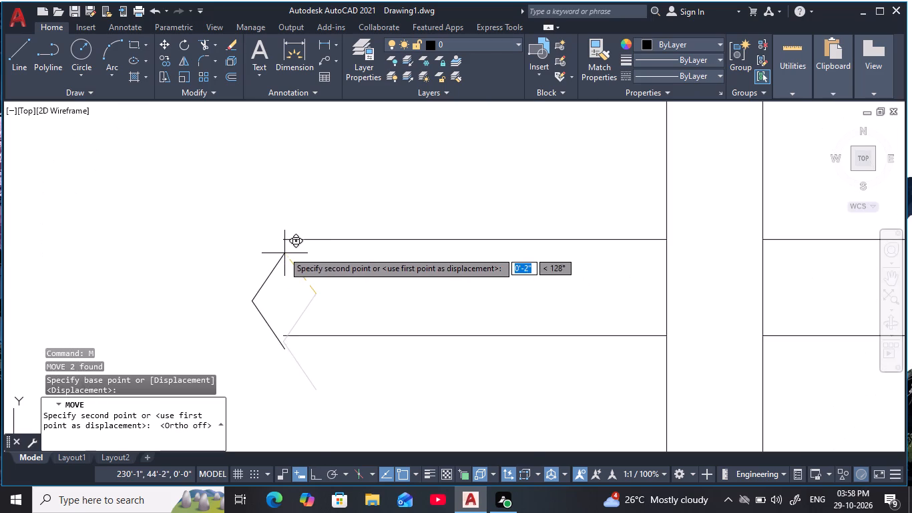
{"action": "scroll", "coordinate": [282, 245], "scroll_direction": "up", "scroll_amount": 1}
{"action": "left_click", "coordinate": [281, 234]}
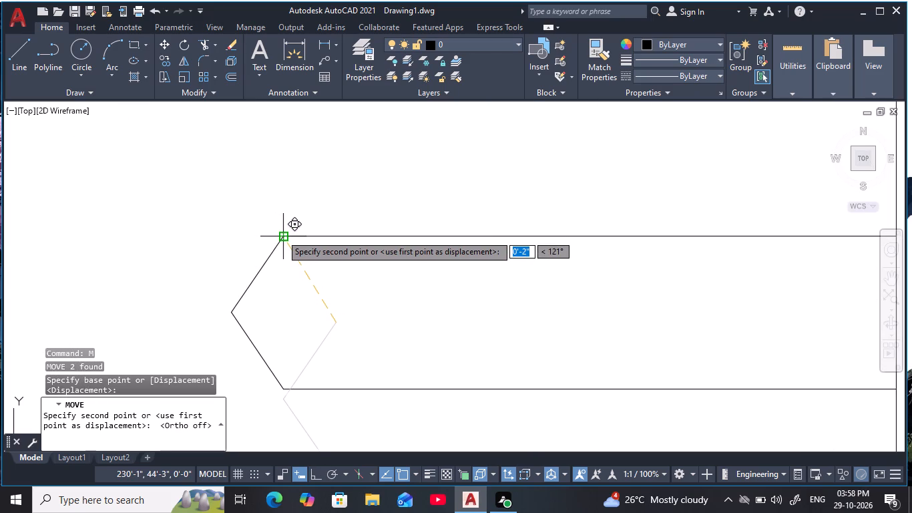
{"action": "scroll", "coordinate": [312, 290], "scroll_direction": "down", "scroll_amount": 2}
{"action": "middle_click", "coordinate": [312, 290]}
{"action": "key", "text": "Escape"}
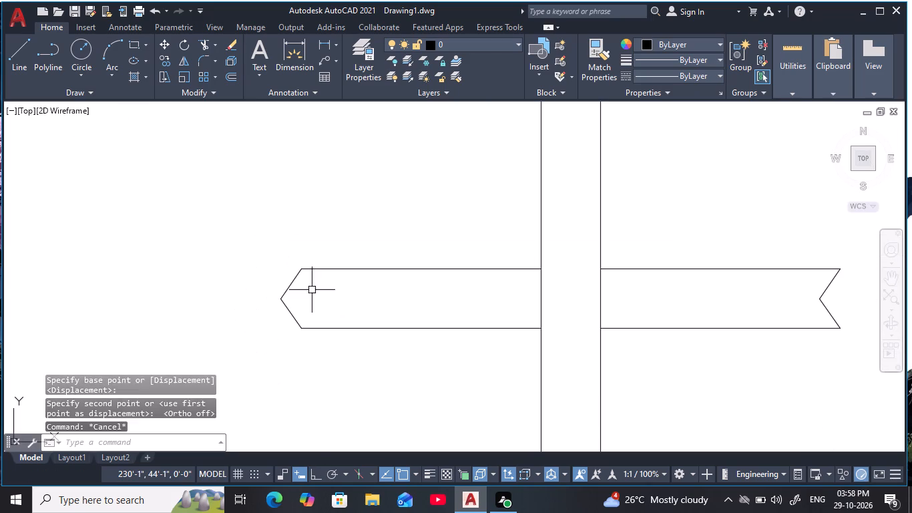
Mirror the left V shape about a vertical axis through its upper end and erase the original, making an inward notch.
{"action": "key", "text": "Escape"}
{"action": "left_click", "coordinate": [300, 287]}
{"action": "left_click", "coordinate": [275, 289]}
{"action": "left_click", "coordinate": [291, 311]}
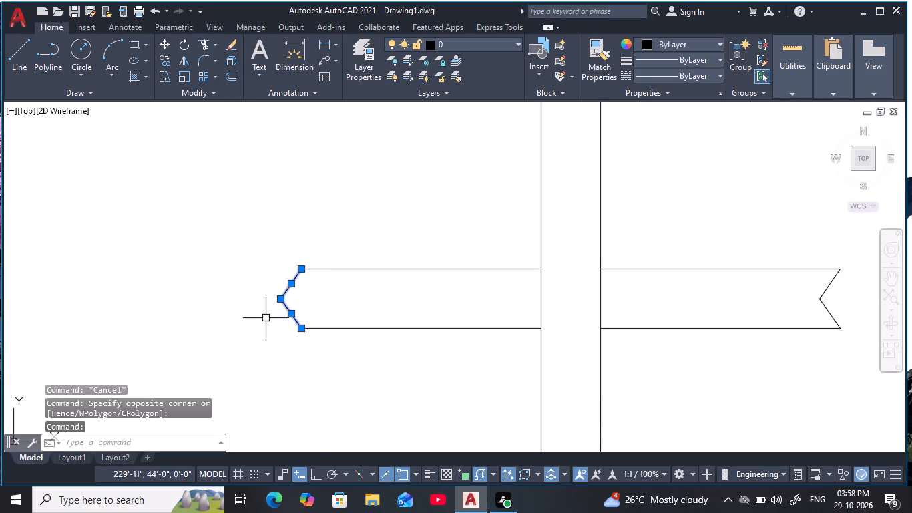
{"action": "type", "text": "mi"}
{"action": "key", "text": "space"}
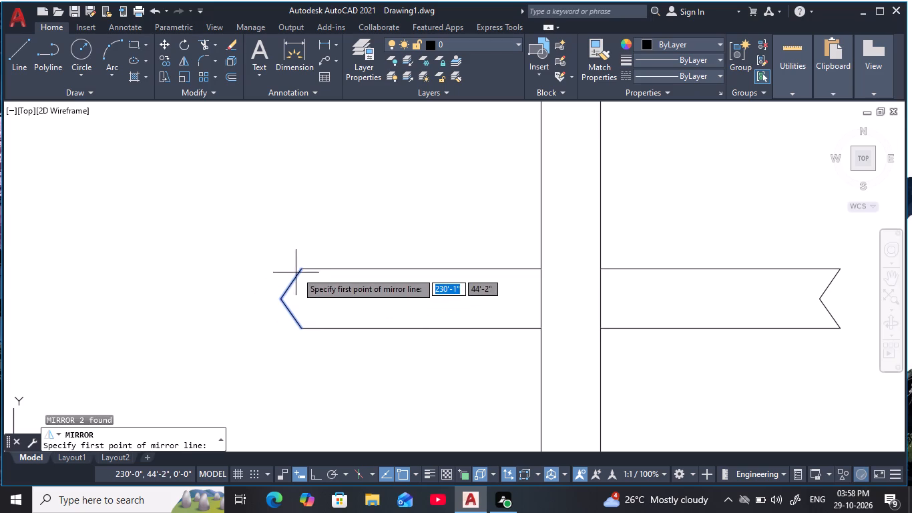
{"action": "left_click", "coordinate": [298, 269]}
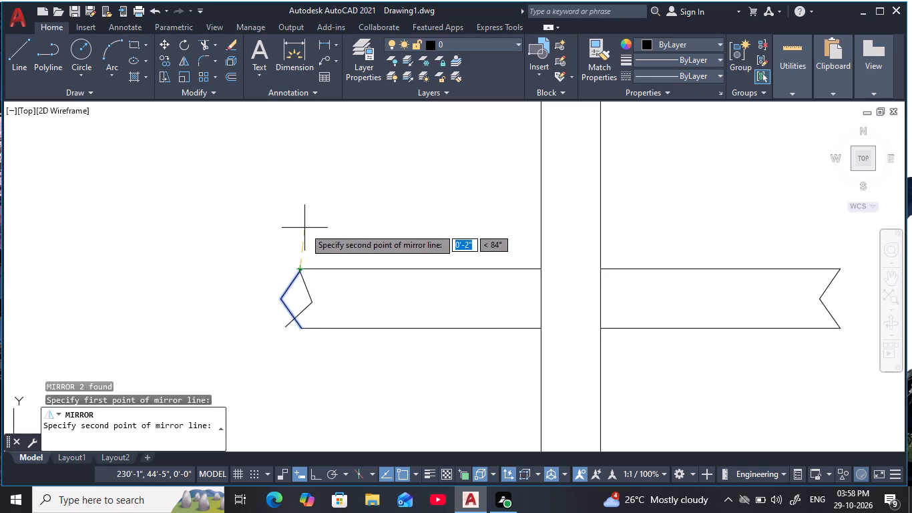
{"action": "key", "text": "F8"}
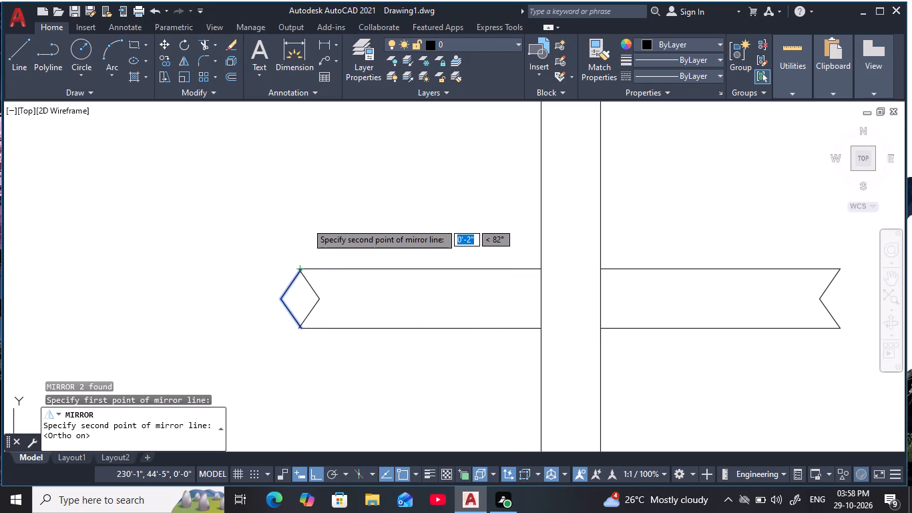
{"action": "left_click", "coordinate": [304, 214]}
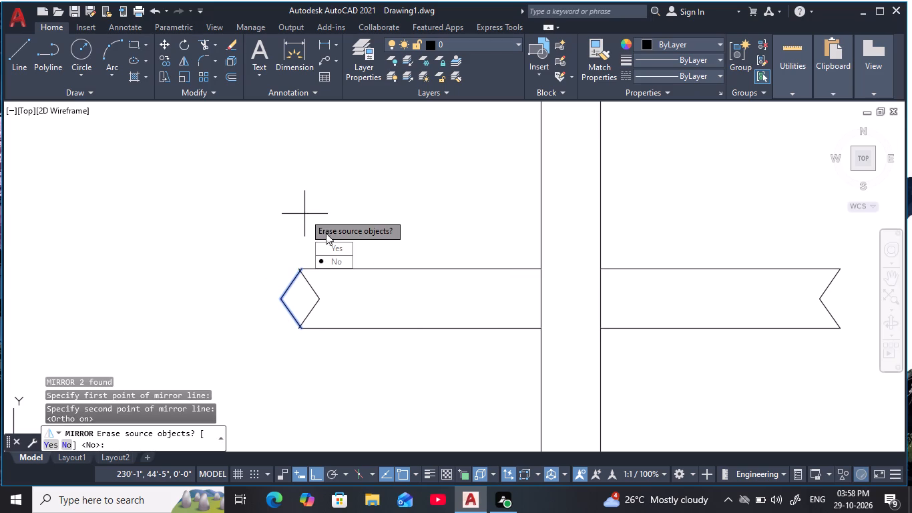
{"action": "left_click", "coordinate": [327, 248]}
{"action": "key", "text": "Escape"}
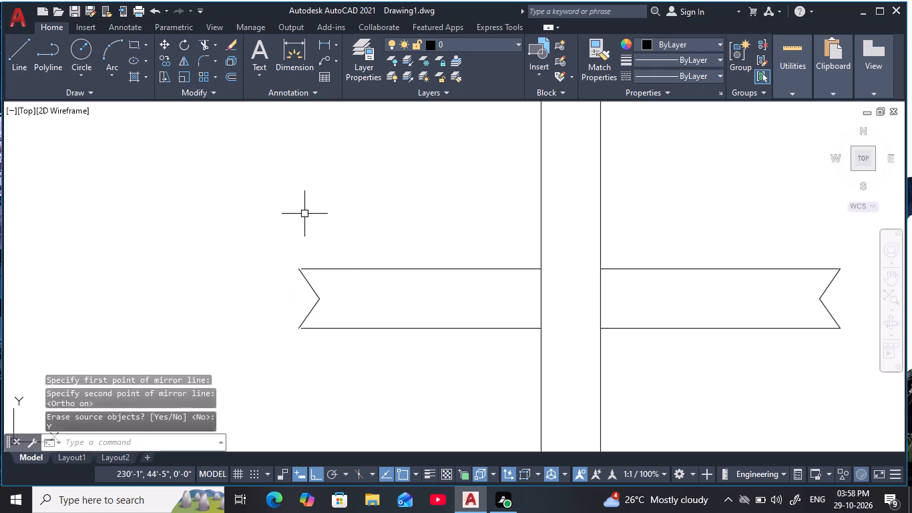
{"action": "key", "text": "Escape"}
{"action": "key", "text": "Escape"}
{"action": "key", "text": "Escape"}
{"action": "key", "text": "Escape"}
{"action": "key", "text": "Escape"}
Extend the upper and lower lines of the left-hand handle outward to meet the ends of the V notch.
{"action": "type", "text": "ex"}
{"action": "key", "text": "space"}
{"action": "left_click", "coordinate": [330, 266]}
{"action": "left_click", "coordinate": [329, 332]}
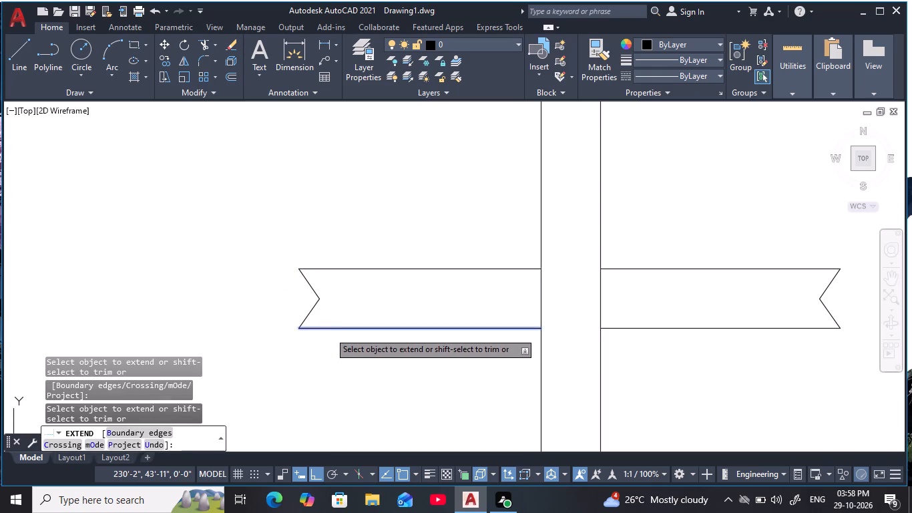
{"action": "key", "text": "Escape"}
Extend both horizontal lines of the right-hand handle across the central bar to meet the left-hand handle.
{"action": "scroll", "coordinate": [388, 303], "scroll_direction": "down", "scroll_amount": 2}
{"action": "middle_click_drag", "start_coordinate": [391, 302], "coordinate": [343, 292]}
{"action": "scroll", "coordinate": [403, 313], "scroll_direction": "down", "scroll_amount": 1}
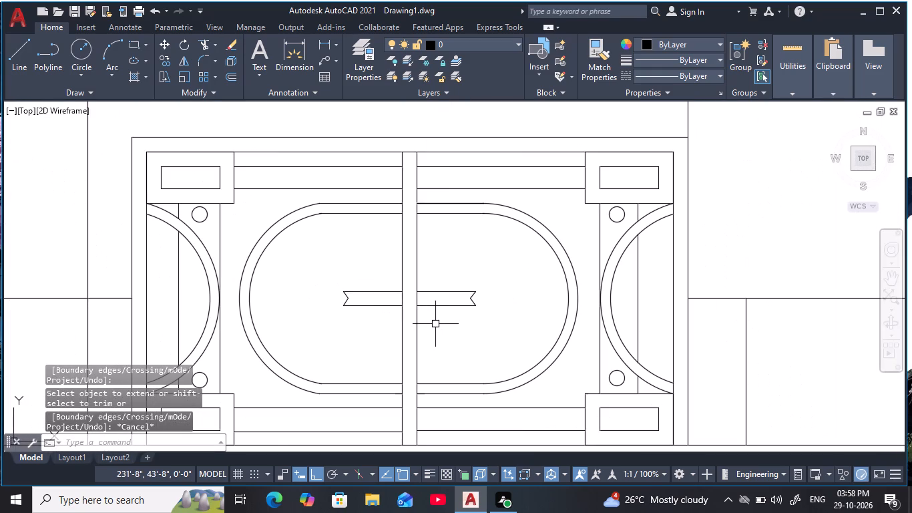
{"action": "key", "text": "Escape"}
{"action": "key", "text": "Escape"}
{"action": "key", "text": "Escape"}
{"action": "key", "text": "e"}
{"action": "type", "text": "x"}
{"action": "key", "text": "space"}
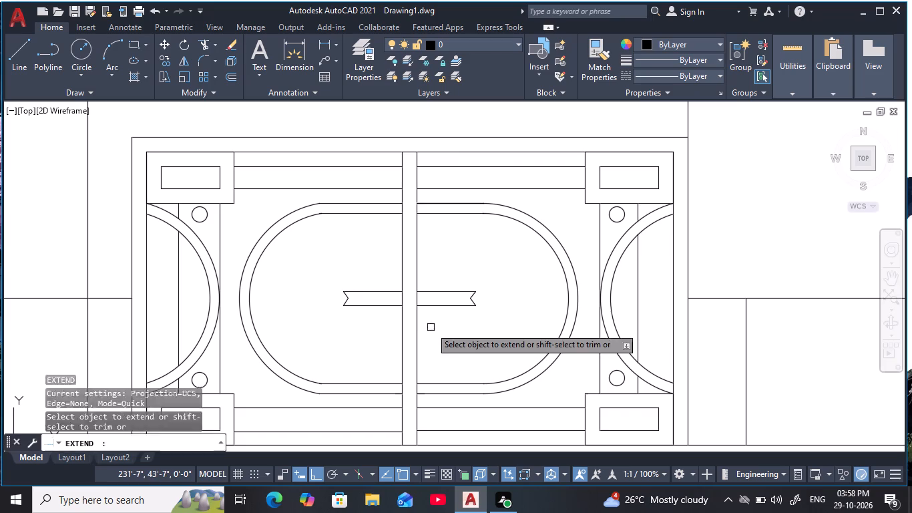
{"action": "left_click", "coordinate": [426, 291]}
{"action": "left_click", "coordinate": [431, 310]}
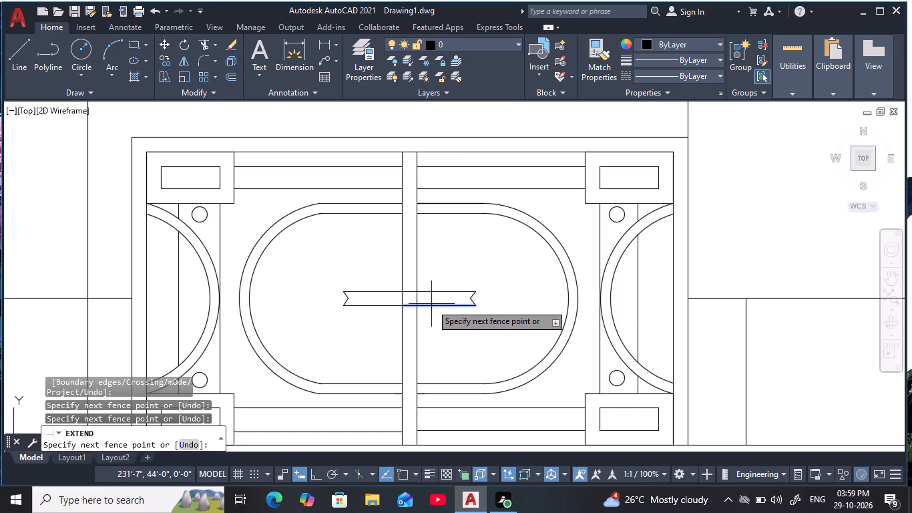
{"action": "left_click", "coordinate": [431, 304]}
{"action": "key", "text": "Escape"}
{"action": "key", "text": "Escape"}
{"action": "key", "text": "Escape"}
Trim the central bar's two vertical edges where they cross inside the horizontal ribbon-shaped handle.
{"action": "type", "text": "tr"}
{"action": "key", "text": "space"}
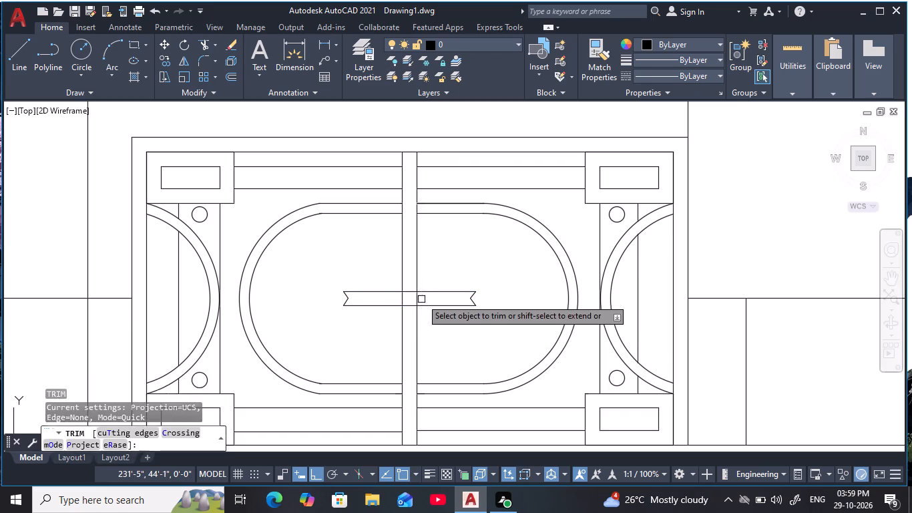
{"action": "left_click_drag", "start_coordinate": [426, 299], "coordinate": [397, 301]}
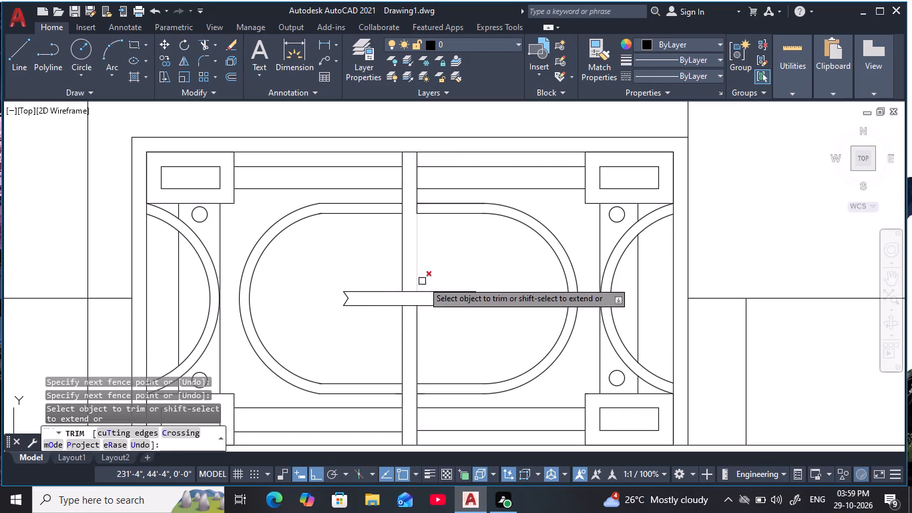
{"action": "key", "text": "Escape"}
{"action": "scroll", "coordinate": [443, 275], "scroll_direction": "down", "scroll_amount": 2}
{"action": "key", "text": "Escape"}
Draw a small circle centred about 6" directly above the ribbon handle's left notch.
{"action": "middle_click_drag", "start_coordinate": [446, 280], "coordinate": [447, 307]}
{"action": "scroll", "coordinate": [453, 300], "scroll_direction": "up", "scroll_amount": 1}
{"action": "key", "text": "Escape"}
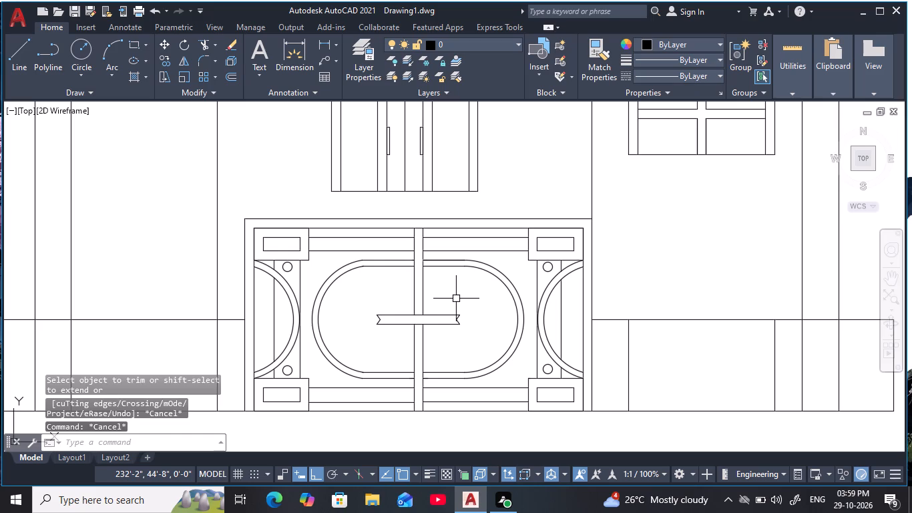
{"action": "key", "text": "Escape"}
{"action": "key", "text": "Escape"}
{"action": "type", "text": "c"}
{"action": "key", "text": "space"}
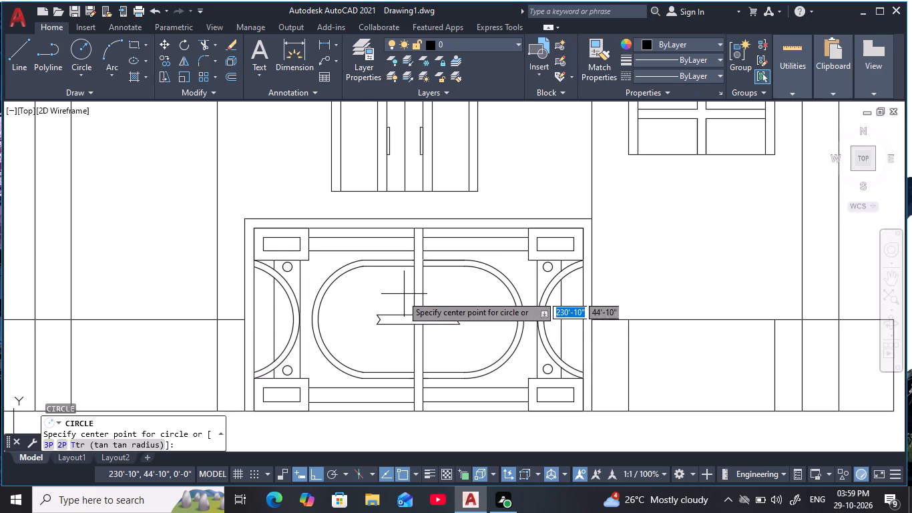
{"action": "scroll", "coordinate": [402, 296], "scroll_direction": "up", "scroll_amount": 2}
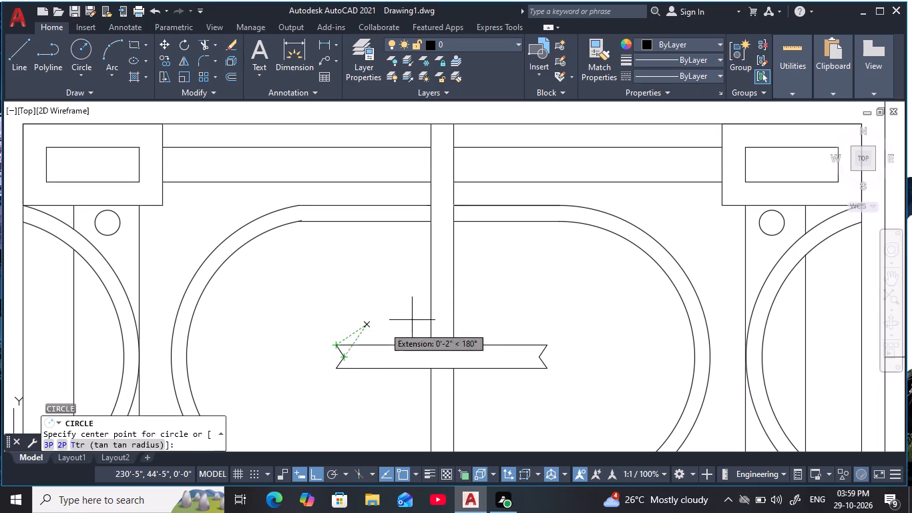
{"action": "key", "text": "Escape"}
{"action": "key", "text": "Escape"}
{"action": "key", "text": "Escape"}
{"action": "key", "text": "space"}
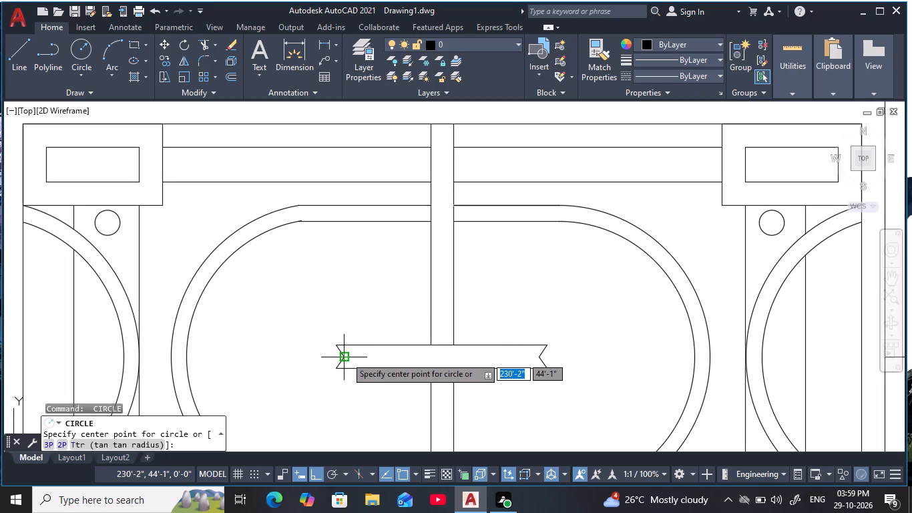
{"action": "left_click", "coordinate": [343, 310]}
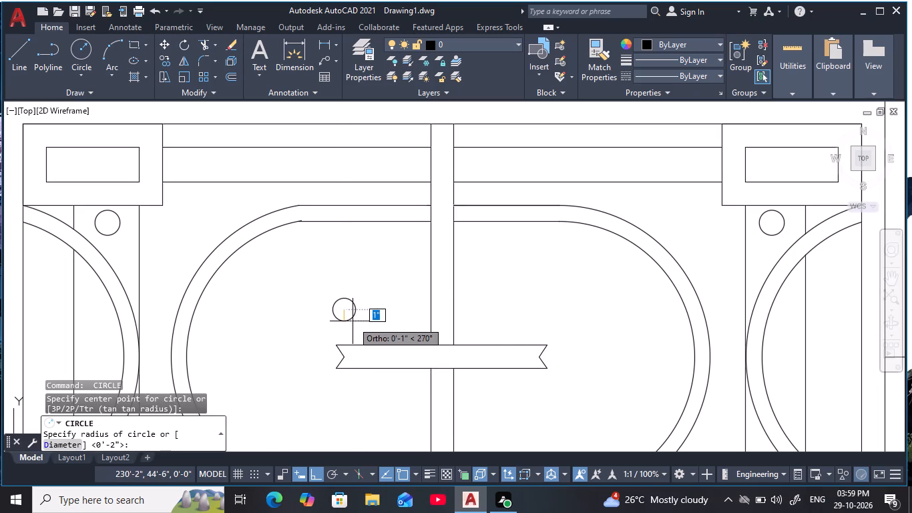
{"action": "left_click", "coordinate": [355, 324]}
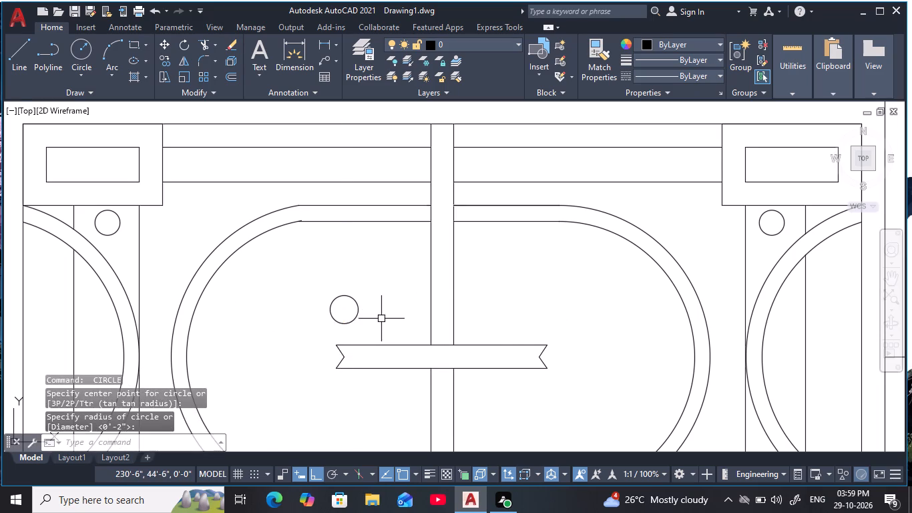
{"action": "middle_click_drag", "start_coordinate": [381, 319], "coordinate": [379, 279]}
{"action": "key", "text": "Escape"}
{"action": "key", "text": "Escape"}
{"action": "key", "text": "Escape"}
Copy the circle horizontally by its centre to a point directly above the ribbon handle's right notch.
{"action": "left_click", "coordinate": [351, 277]}
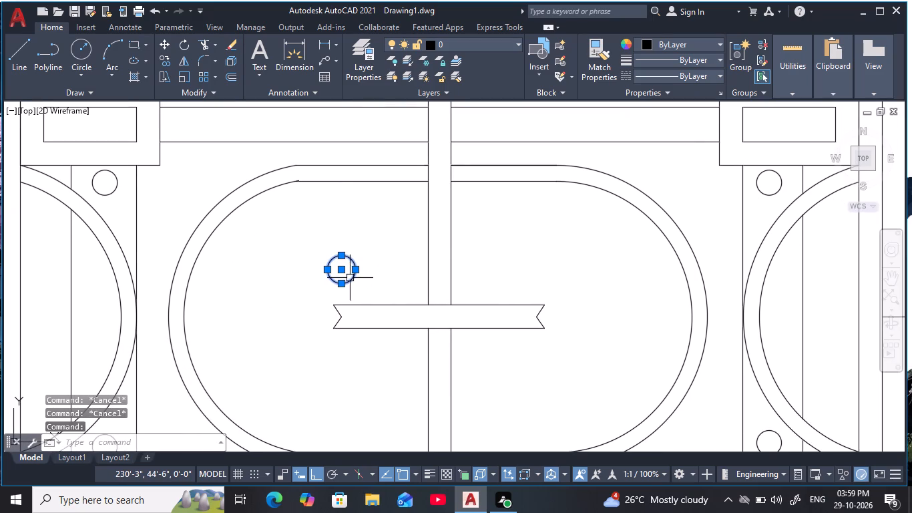
{"action": "key", "text": "c"}
{"action": "type", "text": "o"}
{"action": "key", "text": "space"}
{"action": "left_click", "coordinate": [343, 272]}
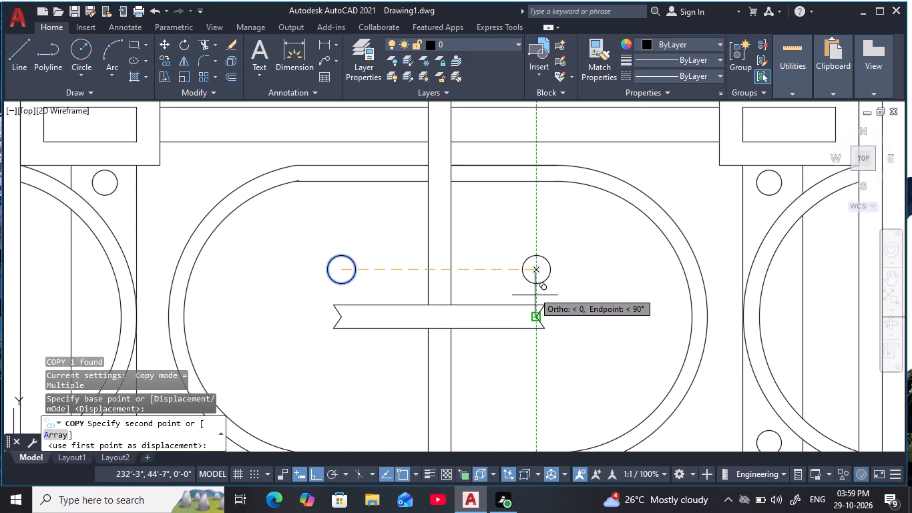
{"action": "left_click", "coordinate": [538, 269]}
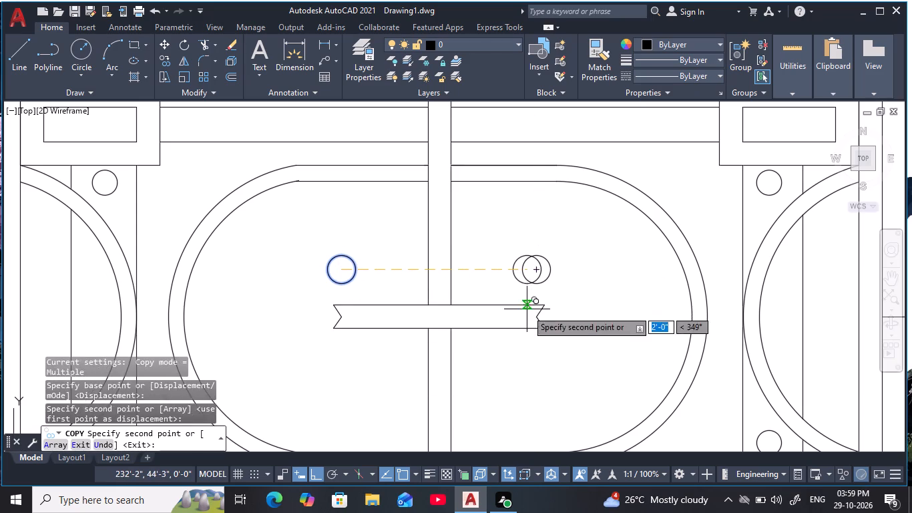
{"action": "key", "text": "Escape"}
{"action": "key", "text": "Escape"}
{"action": "key", "text": "Escape"}
Copy the right-hand circle about 11" straight down, below the ribbon handle.
{"action": "middle_click_drag", "start_coordinate": [527, 318], "coordinate": [529, 303]}
{"action": "key", "text": "Escape"}
{"action": "key", "text": "Escape"}
{"action": "left_click", "coordinate": [556, 262]}
{"action": "left_click", "coordinate": [517, 254]}
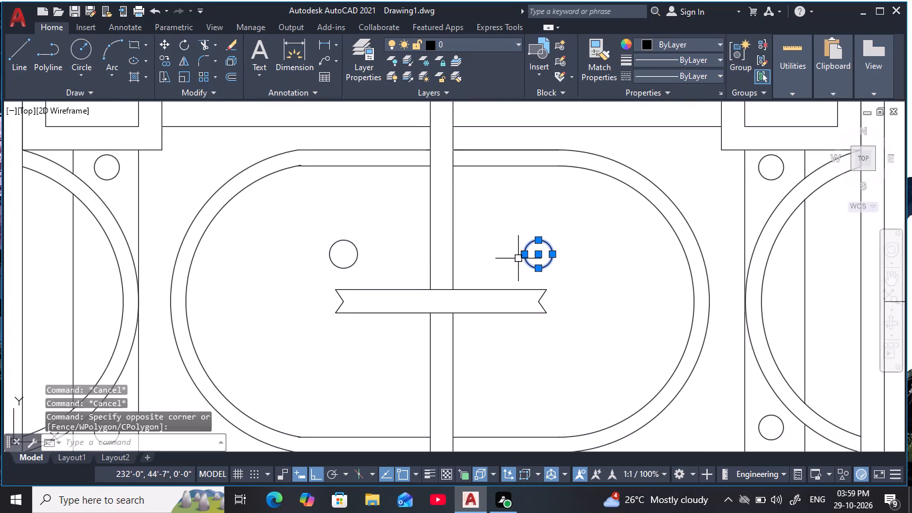
{"action": "type", "text": "co"}
{"action": "key", "text": "space"}
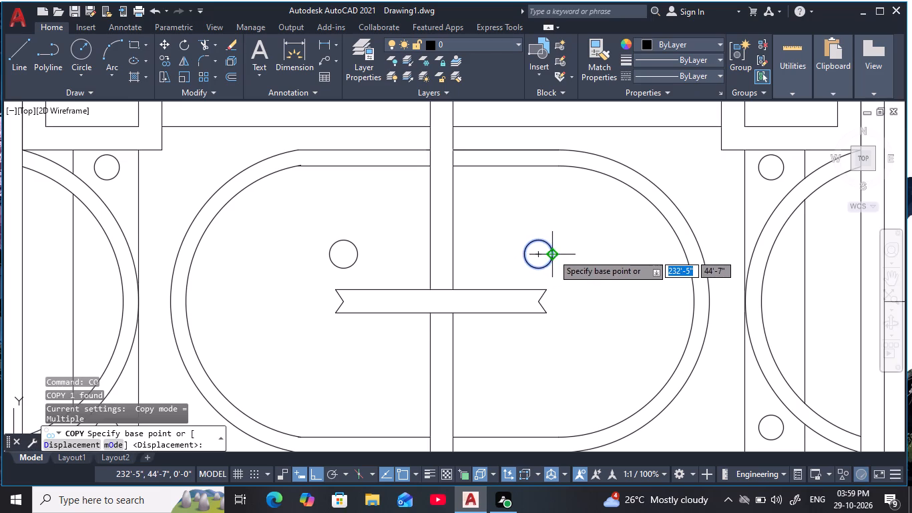
{"action": "left_click", "coordinate": [538, 251]}
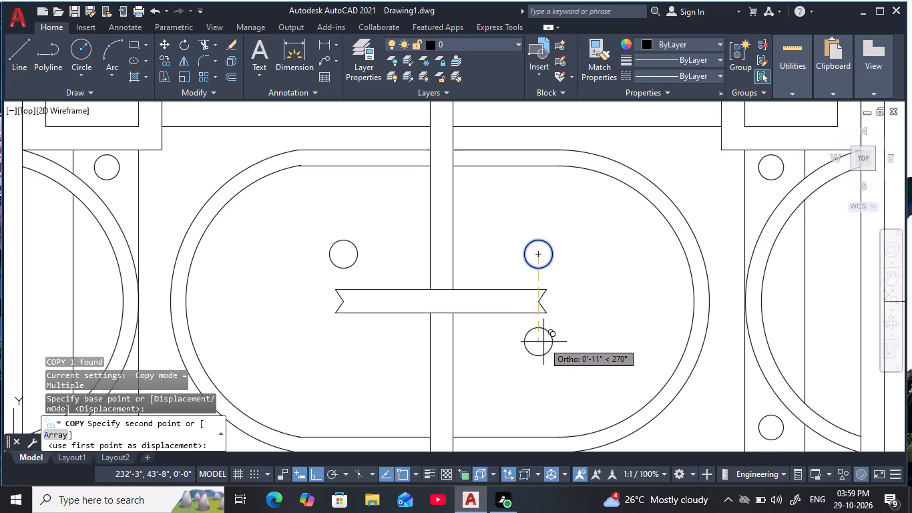
{"action": "left_click", "coordinate": [544, 342]}
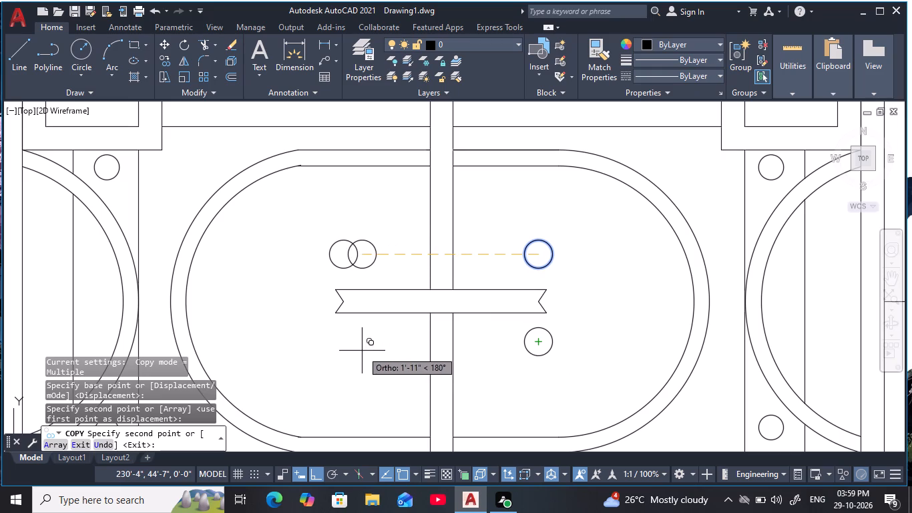
{"action": "key", "text": "Escape"}
{"action": "key", "text": "Escape"}
{"action": "key", "text": "Escape"}
{"action": "key", "text": "Escape"}
Copy the upper left circle straight down below the ribbon handle, level with the lower right circle.
{"action": "left_click", "coordinate": [357, 264]}
{"action": "key", "text": "c"}
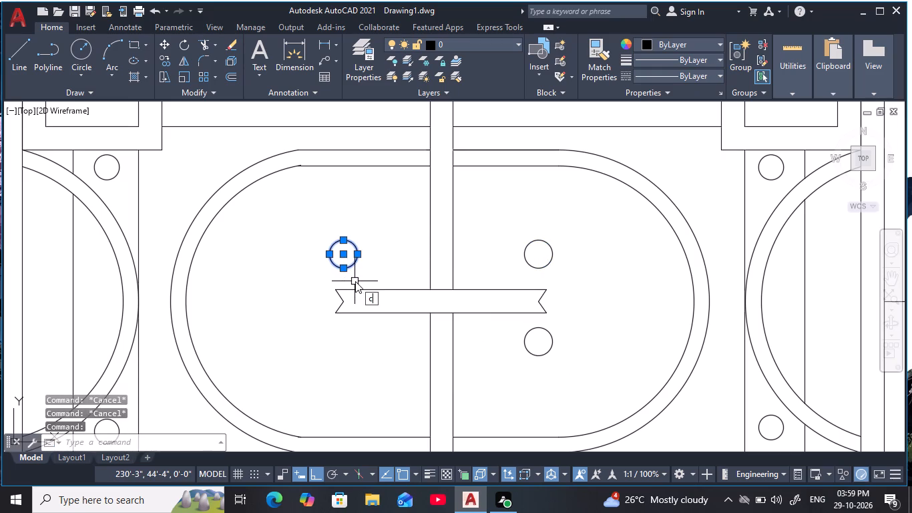
{"action": "type", "text": "o"}
{"action": "key", "text": "space"}
{"action": "left_click", "coordinate": [345, 252]}
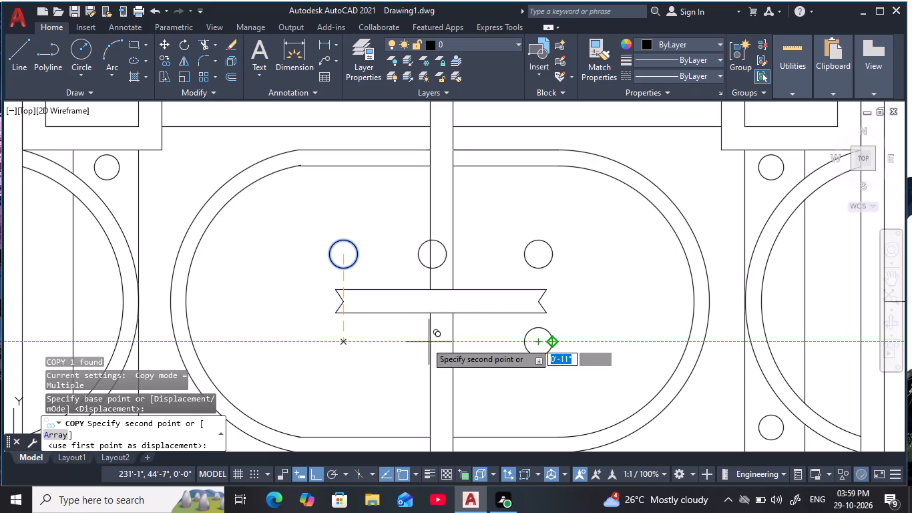
{"action": "left_click", "coordinate": [345, 343]}
{"action": "key", "text": "Escape"}
{"action": "key", "text": "Escape"}
{"action": "key", "text": "Escape"}
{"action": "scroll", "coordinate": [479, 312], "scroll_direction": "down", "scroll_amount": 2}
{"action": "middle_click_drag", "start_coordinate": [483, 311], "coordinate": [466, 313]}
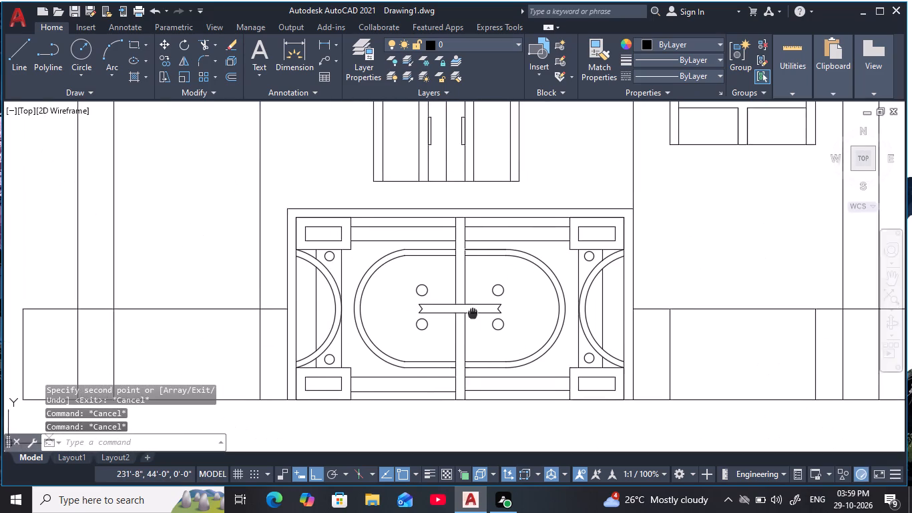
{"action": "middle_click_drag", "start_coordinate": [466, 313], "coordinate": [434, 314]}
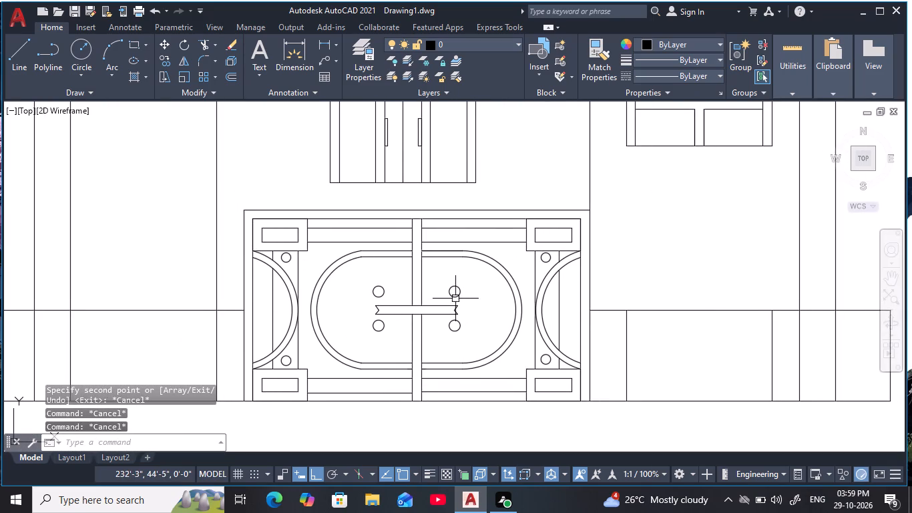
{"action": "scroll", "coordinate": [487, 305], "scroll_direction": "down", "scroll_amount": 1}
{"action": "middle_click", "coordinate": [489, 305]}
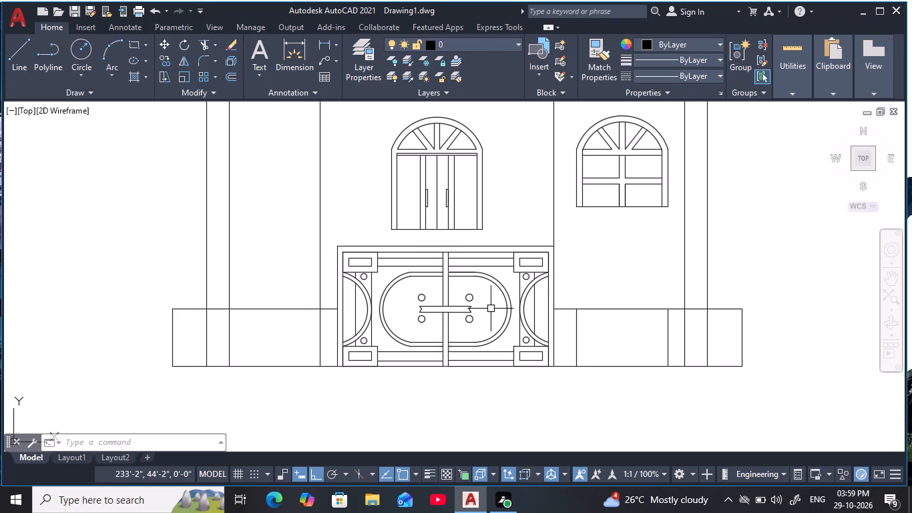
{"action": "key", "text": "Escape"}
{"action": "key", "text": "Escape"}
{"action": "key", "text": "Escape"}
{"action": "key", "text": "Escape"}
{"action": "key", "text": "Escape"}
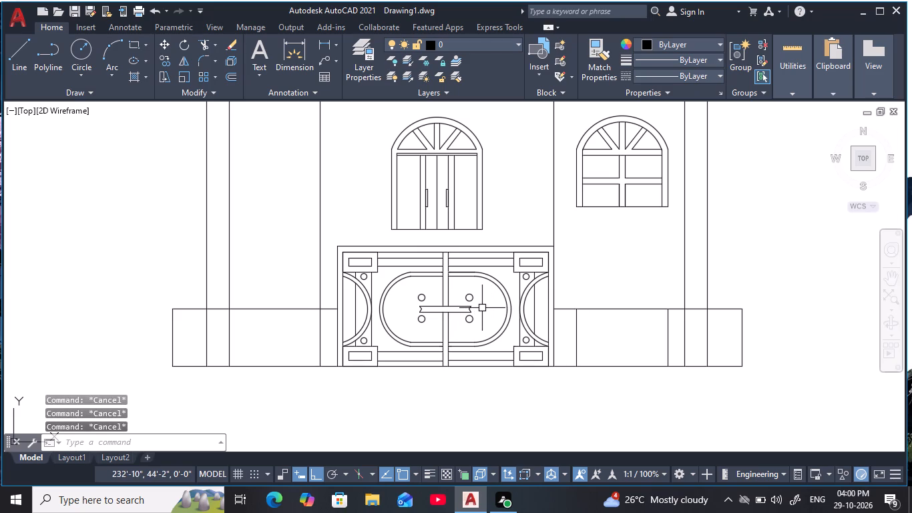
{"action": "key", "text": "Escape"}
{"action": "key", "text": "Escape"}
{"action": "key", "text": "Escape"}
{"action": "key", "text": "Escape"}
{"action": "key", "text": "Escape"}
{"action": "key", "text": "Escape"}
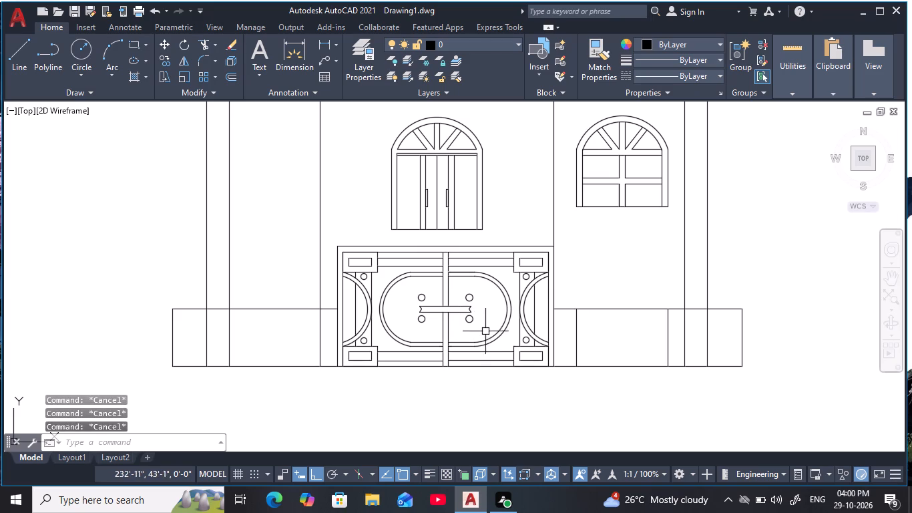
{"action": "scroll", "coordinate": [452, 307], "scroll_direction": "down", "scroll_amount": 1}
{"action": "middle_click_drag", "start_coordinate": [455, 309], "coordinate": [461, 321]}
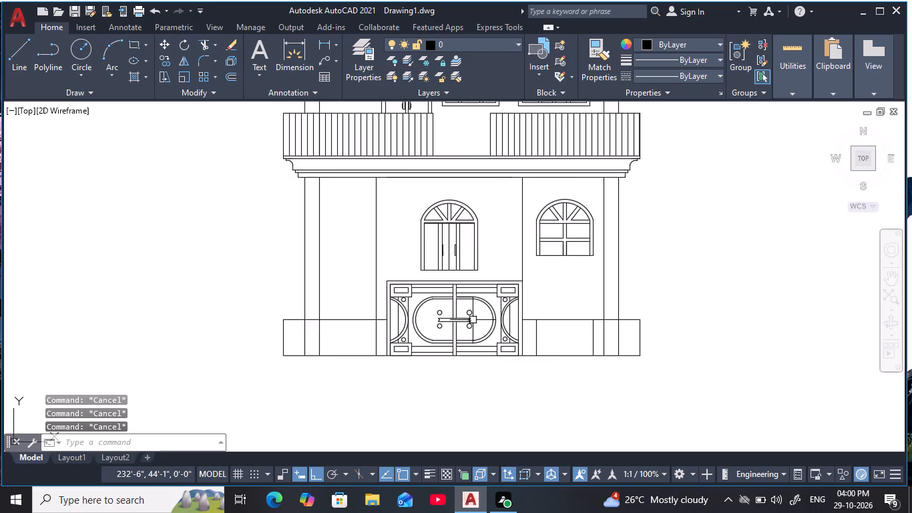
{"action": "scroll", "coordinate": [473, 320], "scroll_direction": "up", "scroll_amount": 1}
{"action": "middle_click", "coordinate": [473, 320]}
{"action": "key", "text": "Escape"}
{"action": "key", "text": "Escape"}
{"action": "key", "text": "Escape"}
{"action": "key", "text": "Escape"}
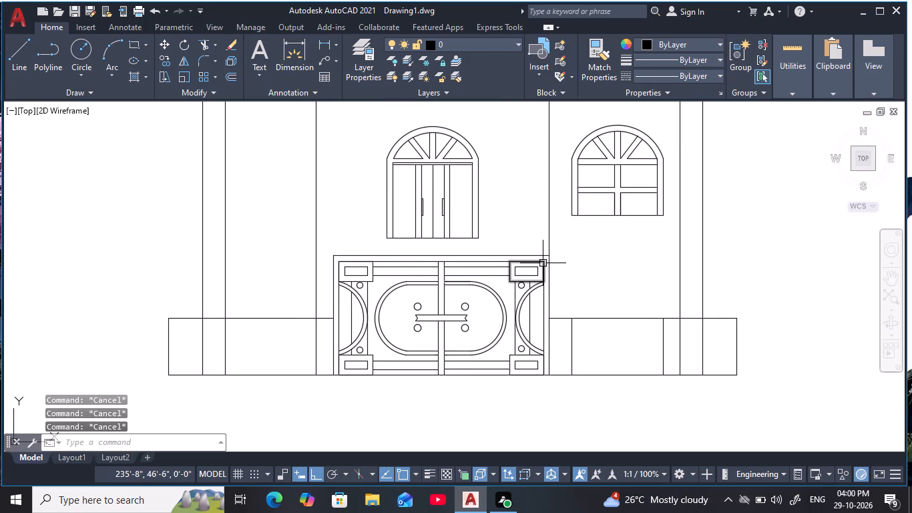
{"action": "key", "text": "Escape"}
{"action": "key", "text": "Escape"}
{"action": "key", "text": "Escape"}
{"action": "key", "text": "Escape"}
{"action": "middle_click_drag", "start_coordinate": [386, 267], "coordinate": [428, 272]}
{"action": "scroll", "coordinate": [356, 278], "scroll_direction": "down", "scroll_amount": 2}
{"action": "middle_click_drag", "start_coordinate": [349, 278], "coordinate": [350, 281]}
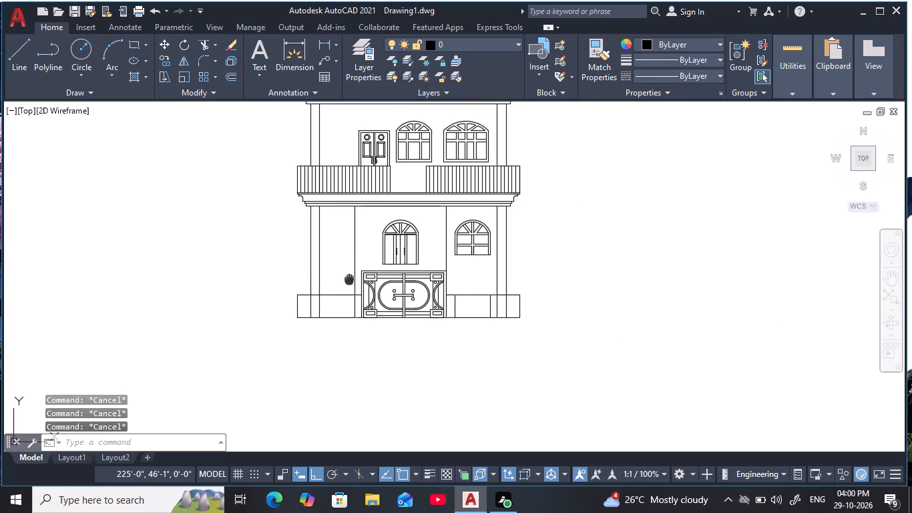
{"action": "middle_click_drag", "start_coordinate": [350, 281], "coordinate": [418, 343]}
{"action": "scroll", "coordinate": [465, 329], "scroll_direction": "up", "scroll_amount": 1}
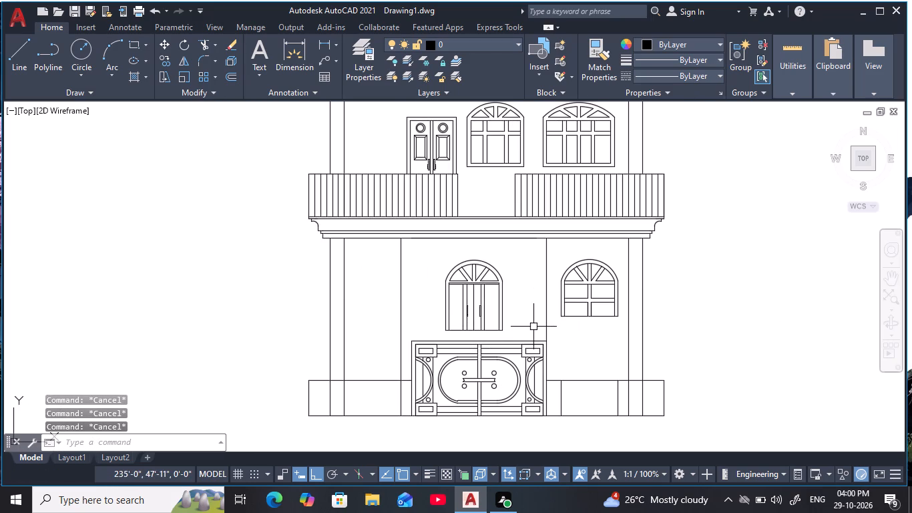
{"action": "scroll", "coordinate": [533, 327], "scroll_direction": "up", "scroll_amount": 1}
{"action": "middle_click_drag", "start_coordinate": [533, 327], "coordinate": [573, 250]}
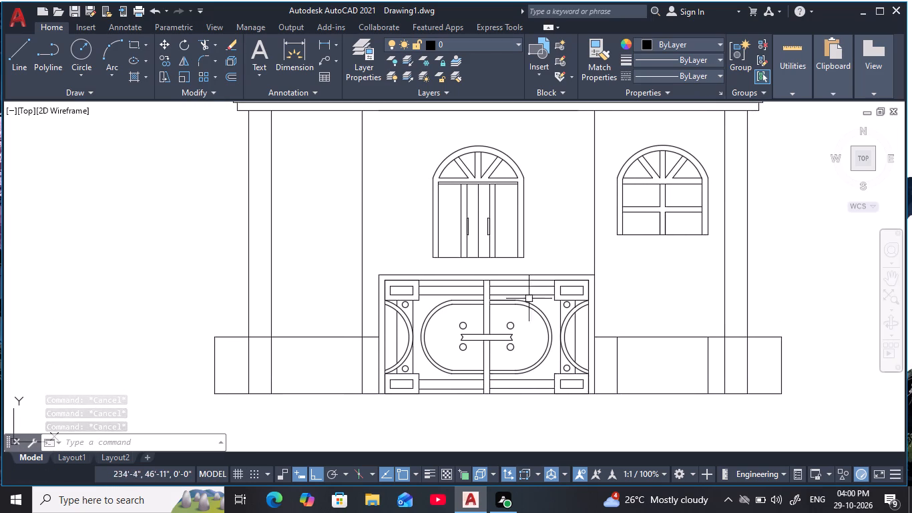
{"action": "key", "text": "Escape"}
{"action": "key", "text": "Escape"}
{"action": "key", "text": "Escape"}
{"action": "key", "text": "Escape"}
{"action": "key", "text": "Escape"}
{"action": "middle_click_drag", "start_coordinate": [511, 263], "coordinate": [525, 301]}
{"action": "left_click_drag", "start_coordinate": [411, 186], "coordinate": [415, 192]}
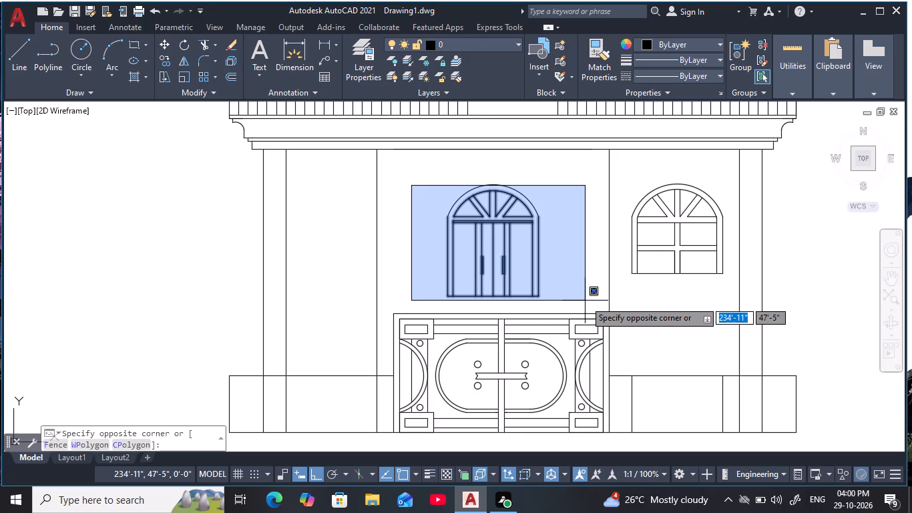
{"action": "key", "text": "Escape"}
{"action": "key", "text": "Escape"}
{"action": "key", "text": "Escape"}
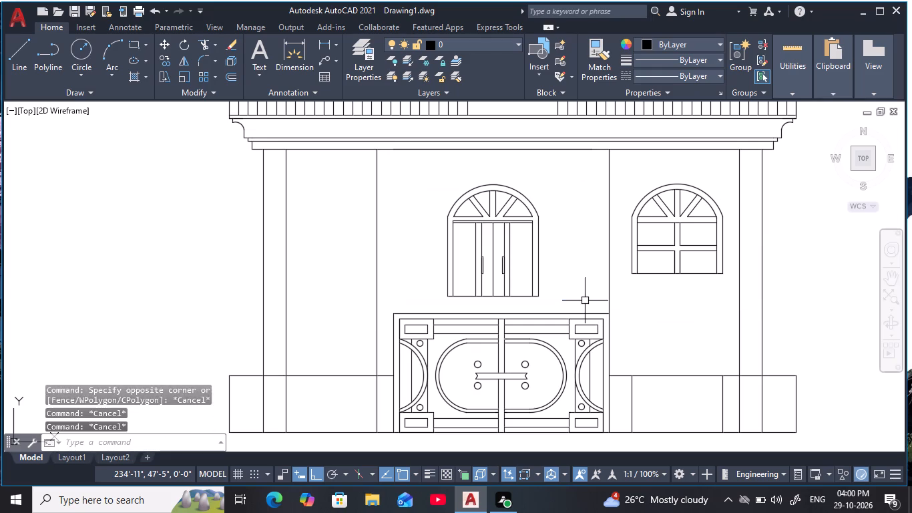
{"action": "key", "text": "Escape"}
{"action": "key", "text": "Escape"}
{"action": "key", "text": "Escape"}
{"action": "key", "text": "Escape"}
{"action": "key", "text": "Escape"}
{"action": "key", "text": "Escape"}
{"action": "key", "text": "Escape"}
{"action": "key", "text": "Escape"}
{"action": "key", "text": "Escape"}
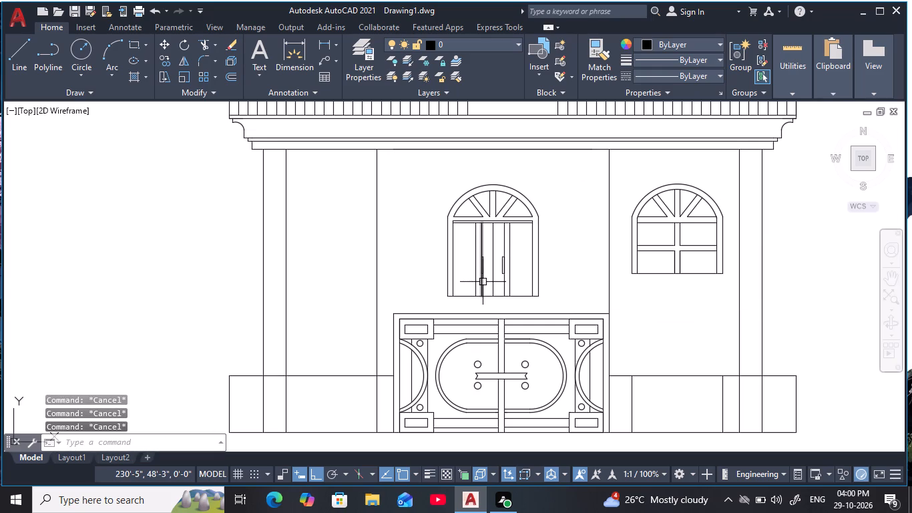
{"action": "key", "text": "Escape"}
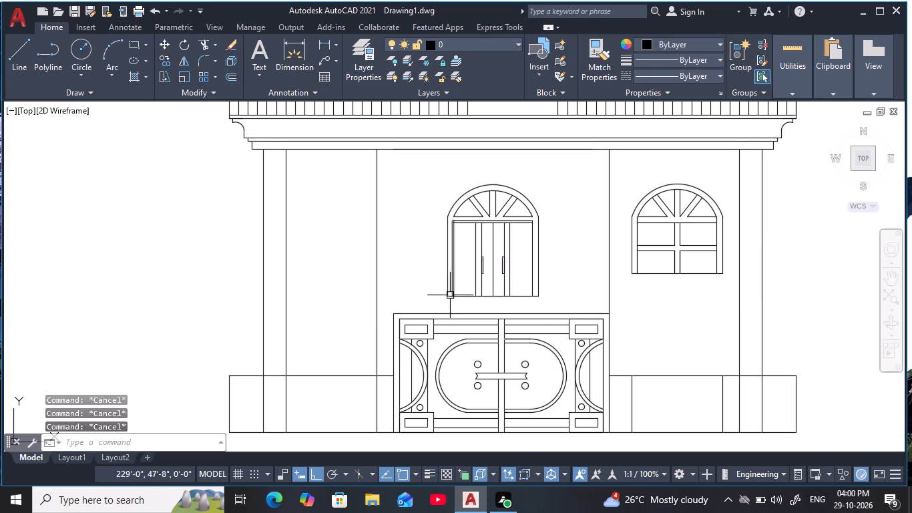
Offset the building's ground line 6' upward.
{"action": "middle_click_drag", "start_coordinate": [428, 220], "coordinate": [431, 221]}
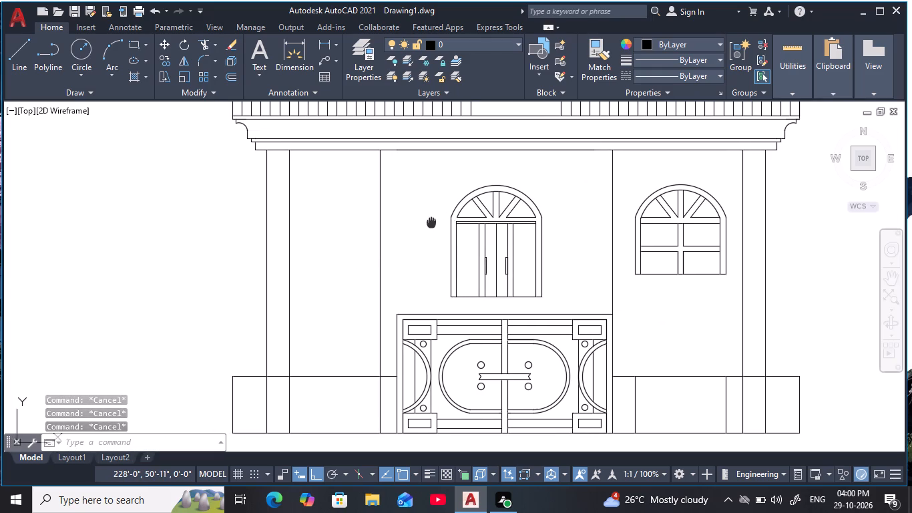
{"action": "middle_click_drag", "start_coordinate": [431, 221], "coordinate": [446, 221]}
{"action": "scroll", "coordinate": [411, 244], "scroll_direction": "up", "scroll_amount": 1}
{"action": "key", "text": "Escape"}
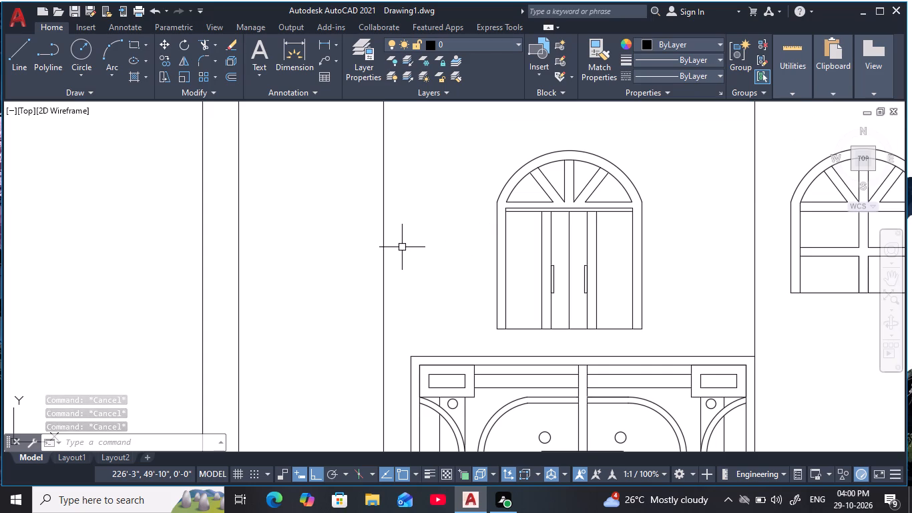
{"action": "type", "text": "o"}
{"action": "key", "text": "space"}
{"action": "scroll", "coordinate": [422, 288], "scroll_direction": "down", "scroll_amount": 2}
{"action": "middle_click_drag", "start_coordinate": [423, 288], "coordinate": [429, 262]}
{"action": "key", "text": "6"}
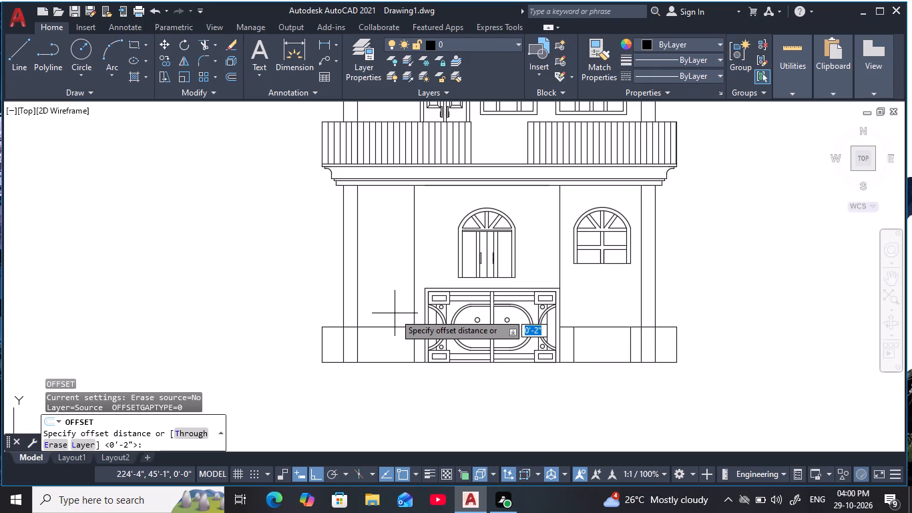
{"action": "key", "text": "apostrophe"}
{"action": "key", "text": "space"}
{"action": "left_click", "coordinate": [393, 362]}
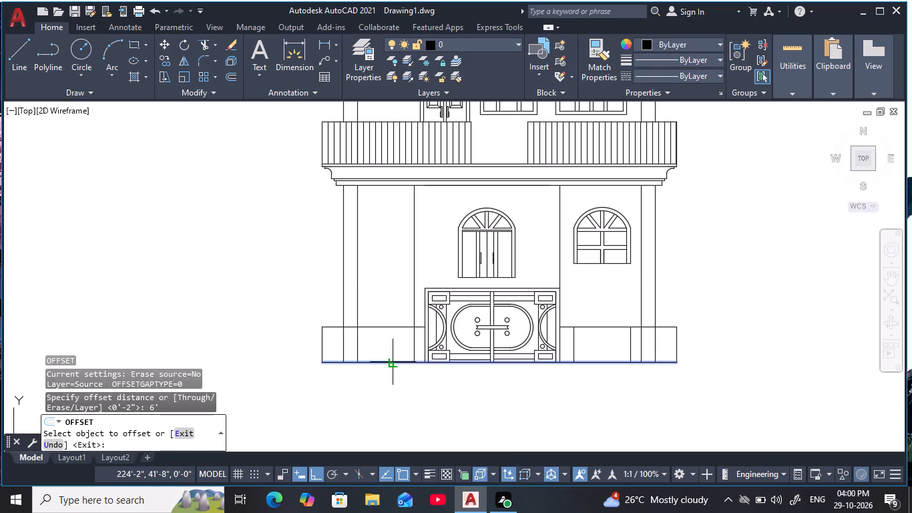
{"action": "left_click", "coordinate": [397, 246]}
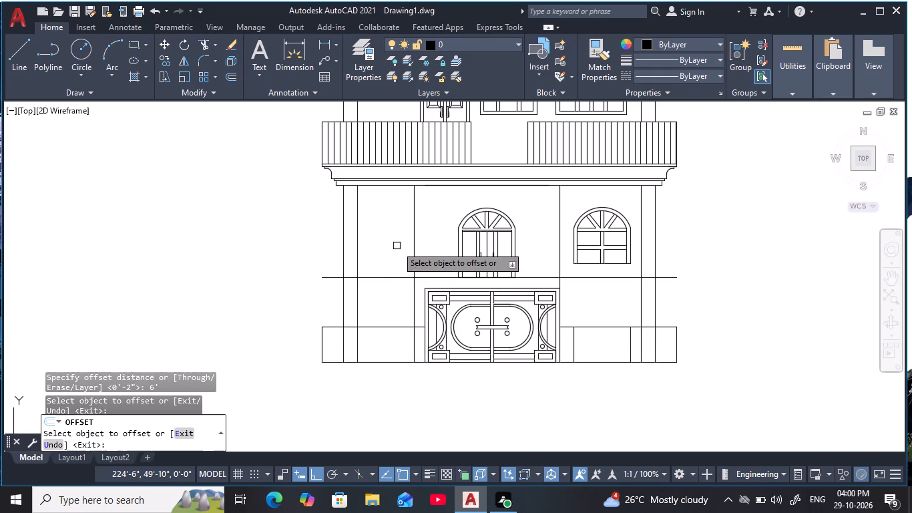
{"action": "key", "text": "Escape"}
{"action": "key", "text": "Escape"}
{"action": "key", "text": "Escape"}
{"action": "key", "text": "Escape"}
{"action": "key", "text": "Escape"}
{"action": "key", "text": "Escape"}
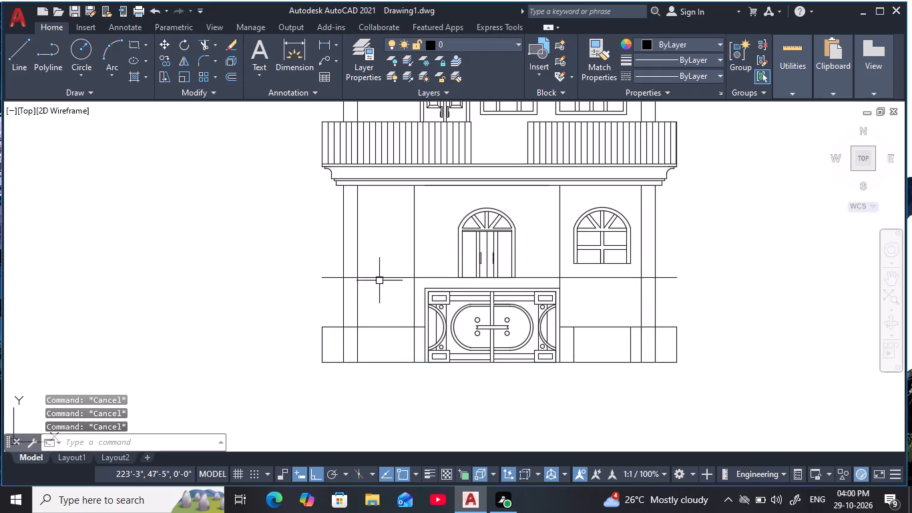
{"action": "key", "text": "Escape"}
{"action": "key", "text": "Escape"}
{"action": "key", "text": "Escape"}
{"action": "key", "text": "Escape"}
{"action": "key", "text": "Escape"}
{"action": "key", "text": "Escape"}
{"action": "key", "text": "Escape"}
{"action": "key", "text": "Escape"}
{"action": "key", "text": "Escape"}
{"action": "key", "text": "Escape"}
{"action": "key", "text": "Escape"}
{"action": "key", "text": "Escape"}
{"action": "key", "text": "Escape"}
{"action": "key", "text": "Escape"}
{"action": "key", "text": "Escape"}
{"action": "key", "text": "Escape"}
{"action": "key", "text": "Escape"}
{"action": "key", "text": "Escape"}
{"action": "key", "text": "Escape"}
{"action": "key", "text": "Escape"}
{"action": "key", "text": "Escape"}
{"action": "key", "text": "Escape"}
{"action": "key", "text": "Escape"}
{"action": "key", "text": "Escape"}
{"action": "key", "text": "Escape"}
{"action": "key", "text": "Escape"}
{"action": "key", "text": "Escape"}
{"action": "key", "text": "Escape"}
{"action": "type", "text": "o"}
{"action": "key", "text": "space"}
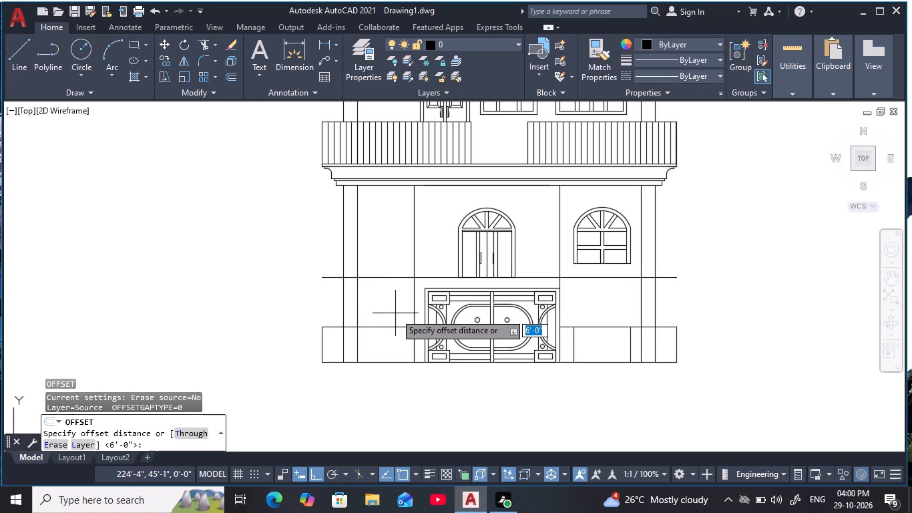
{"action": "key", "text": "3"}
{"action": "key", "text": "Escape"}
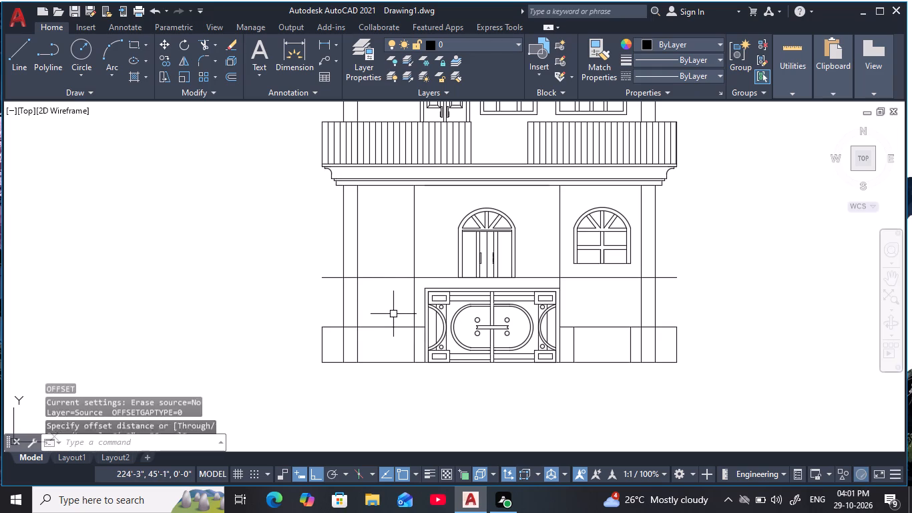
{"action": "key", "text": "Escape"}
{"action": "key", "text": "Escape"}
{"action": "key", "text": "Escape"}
Offset the vertical wall line just left of the gate panel 2" to the left.
{"action": "type", "text": "o 2"}
{"action": "key", "text": "space"}
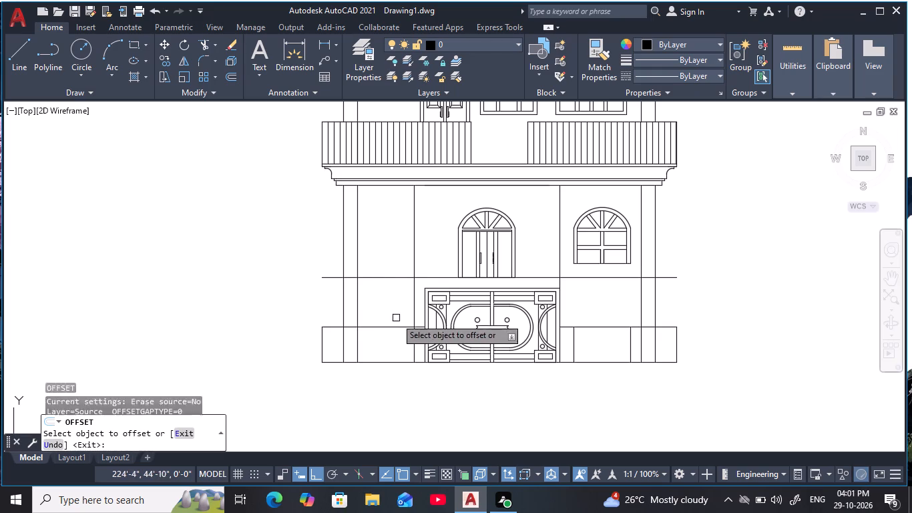
{"action": "left_click", "coordinate": [412, 307]}
{"action": "left_click", "coordinate": [387, 307]}
{"action": "key", "text": "Escape"}
{"action": "key", "text": "Escape"}
{"action": "key", "text": "Escape"}
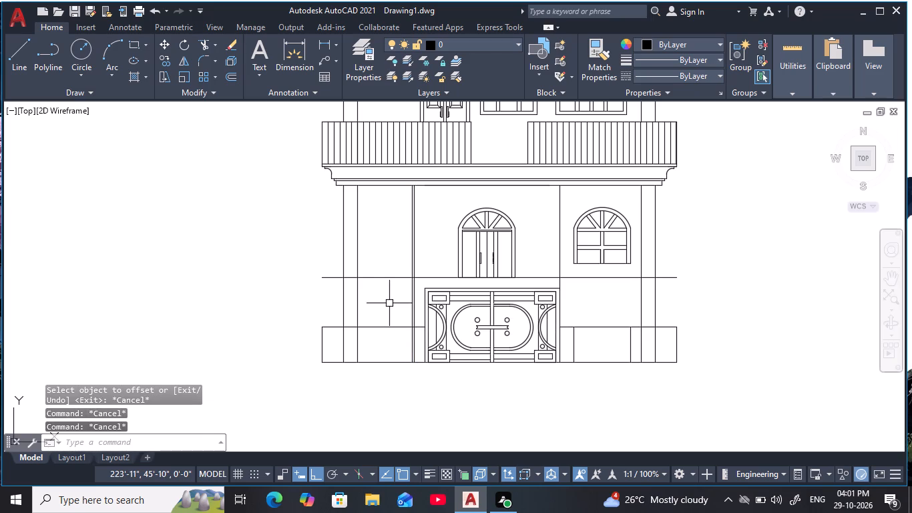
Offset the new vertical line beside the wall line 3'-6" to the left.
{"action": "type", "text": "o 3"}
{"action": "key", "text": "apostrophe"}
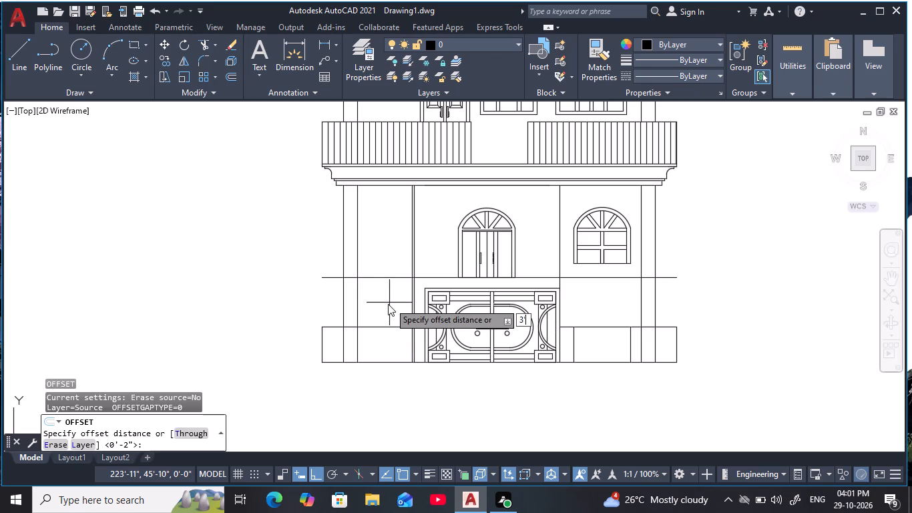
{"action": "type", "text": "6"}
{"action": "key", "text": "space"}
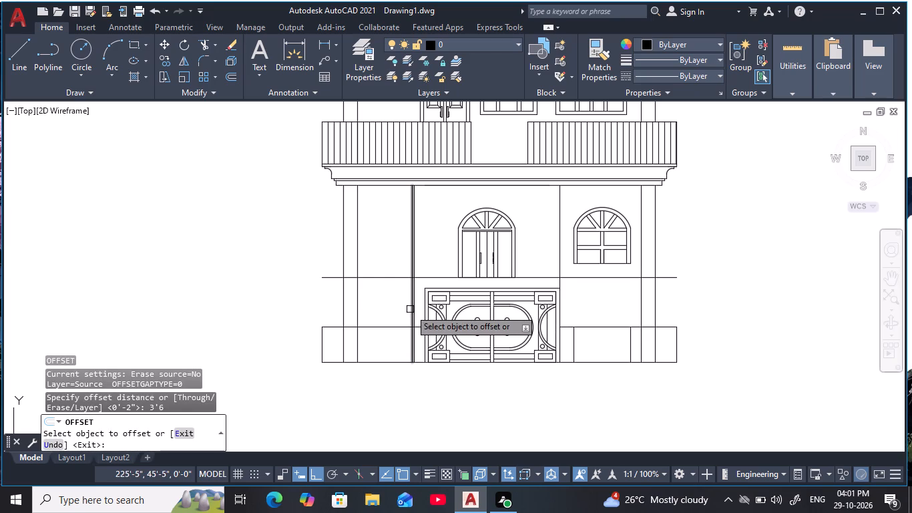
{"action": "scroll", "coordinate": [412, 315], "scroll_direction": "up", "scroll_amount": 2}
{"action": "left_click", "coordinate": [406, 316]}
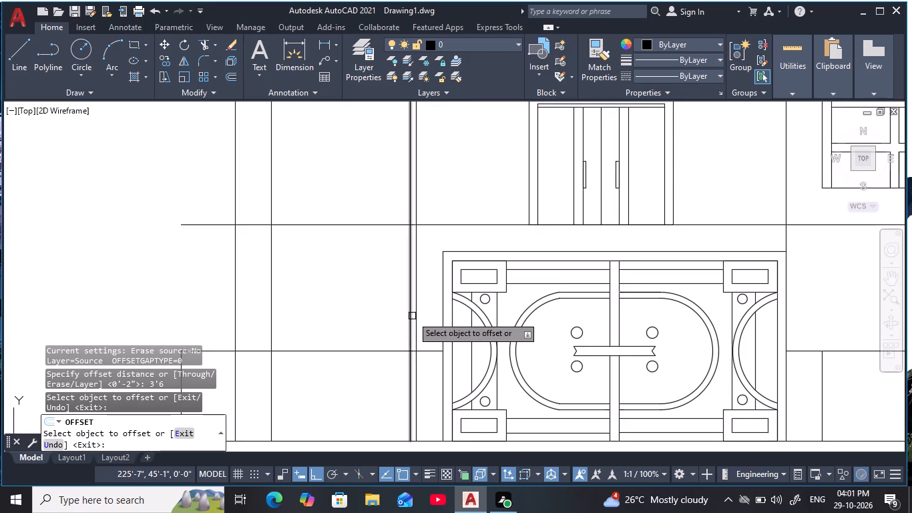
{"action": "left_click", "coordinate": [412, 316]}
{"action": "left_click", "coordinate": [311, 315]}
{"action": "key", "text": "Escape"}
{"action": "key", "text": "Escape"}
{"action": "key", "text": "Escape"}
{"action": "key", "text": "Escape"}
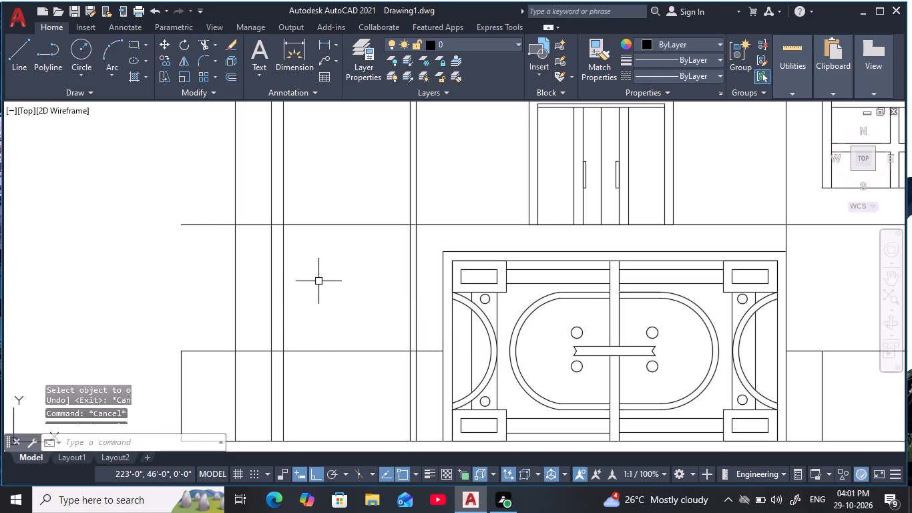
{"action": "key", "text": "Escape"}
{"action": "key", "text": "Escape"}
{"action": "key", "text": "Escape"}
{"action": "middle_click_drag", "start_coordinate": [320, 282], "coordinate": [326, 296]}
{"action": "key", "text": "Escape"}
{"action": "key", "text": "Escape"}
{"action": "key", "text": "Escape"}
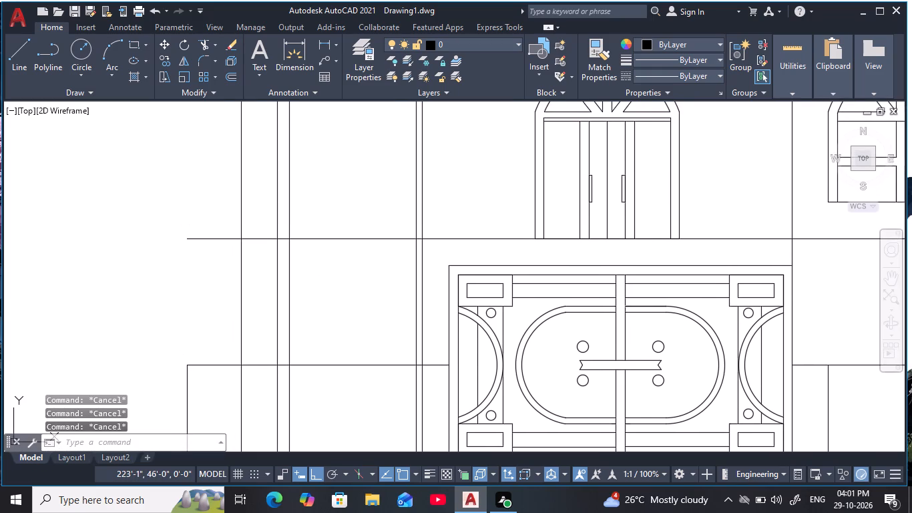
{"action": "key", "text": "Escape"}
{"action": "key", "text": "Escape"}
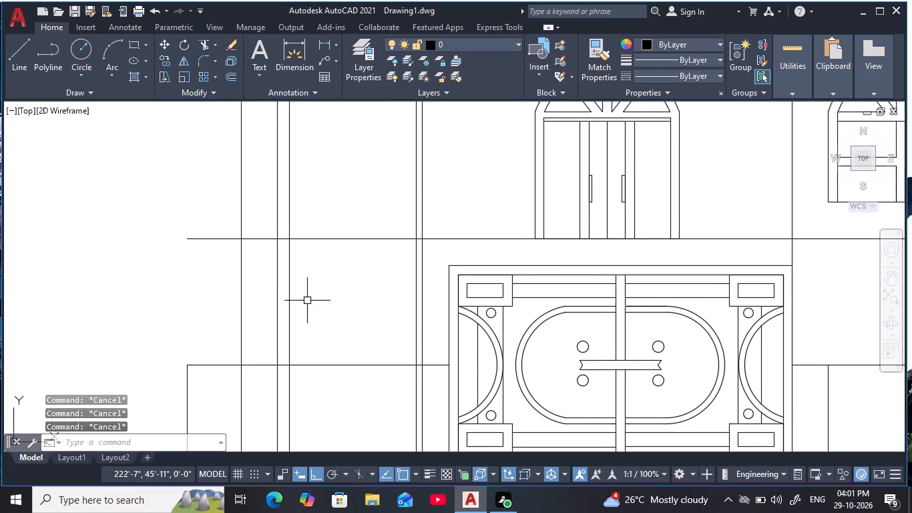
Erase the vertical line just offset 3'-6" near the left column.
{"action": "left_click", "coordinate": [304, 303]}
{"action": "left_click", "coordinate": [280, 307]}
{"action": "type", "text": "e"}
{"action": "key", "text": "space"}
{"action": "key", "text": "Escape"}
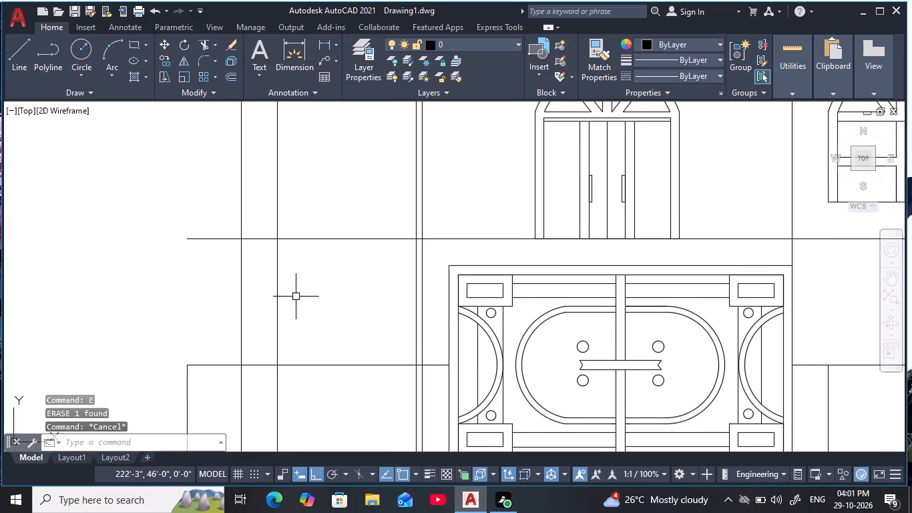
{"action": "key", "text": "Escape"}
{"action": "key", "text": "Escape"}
Offset the vertical line 2" beside the wall line 3' to the left, toward the left column.
{"action": "type", "text": "o"}
{"action": "key", "text": "space"}
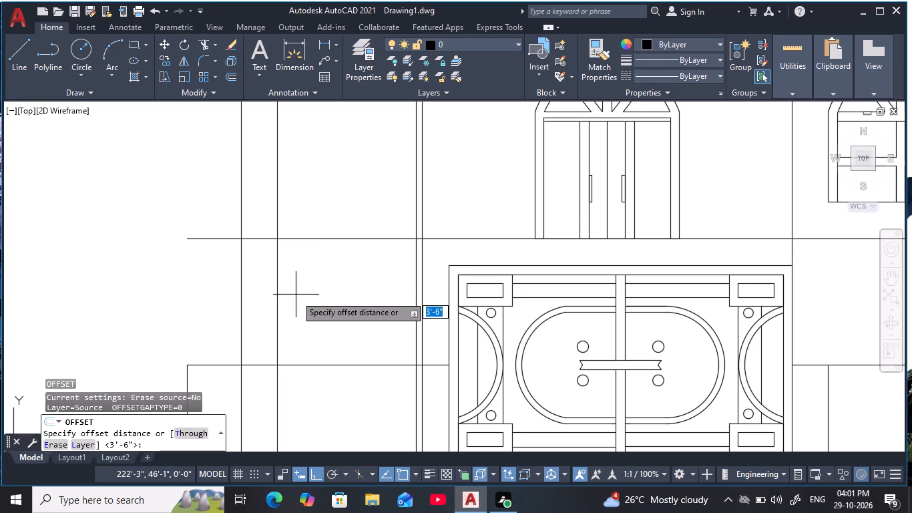
{"action": "key", "text": "3"}
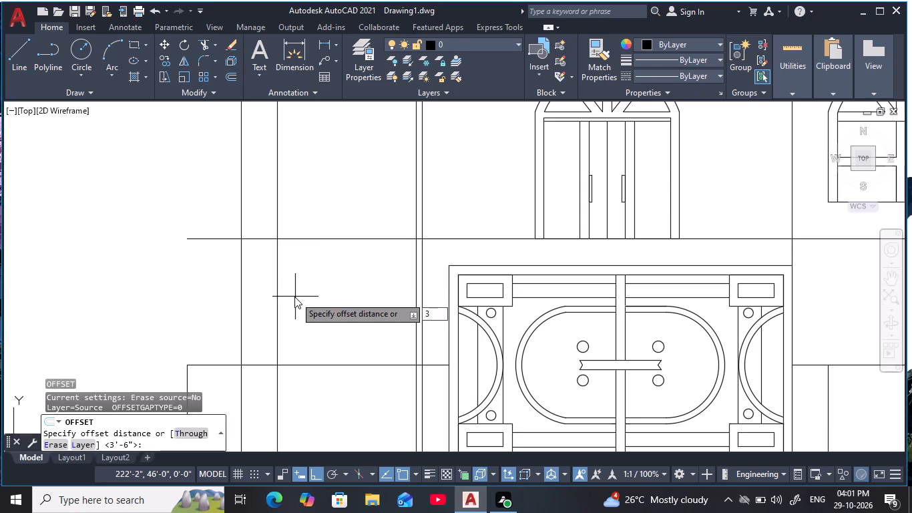
{"action": "type", "text": "'"}
{"action": "key", "text": "space"}
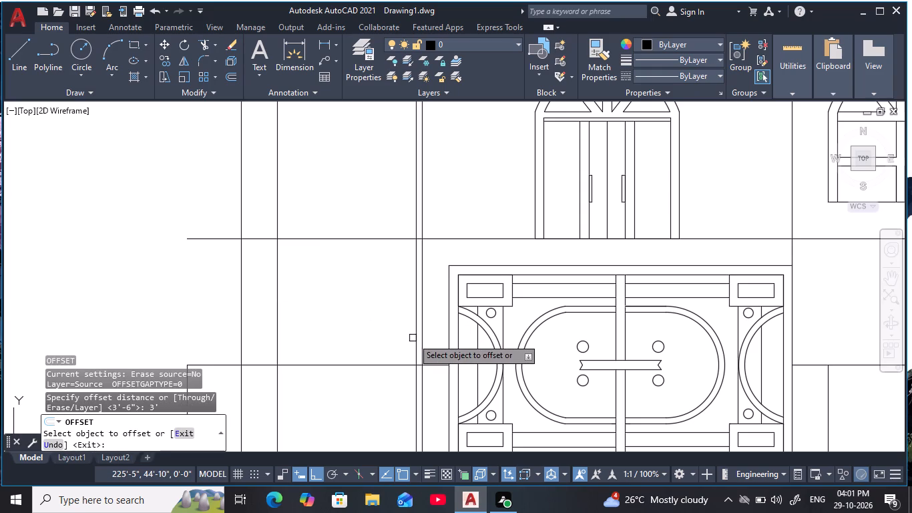
{"action": "left_click", "coordinate": [415, 341]}
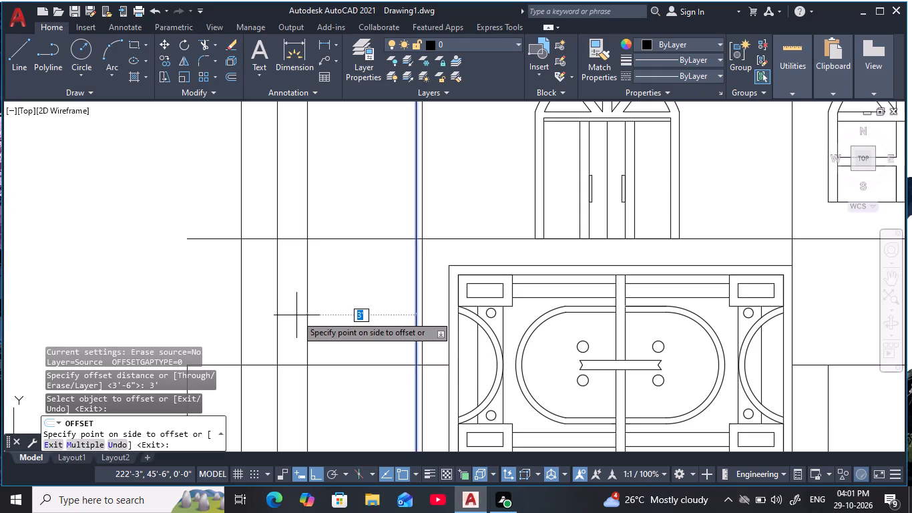
{"action": "scroll", "coordinate": [296, 315], "scroll_direction": "down", "scroll_amount": 1}
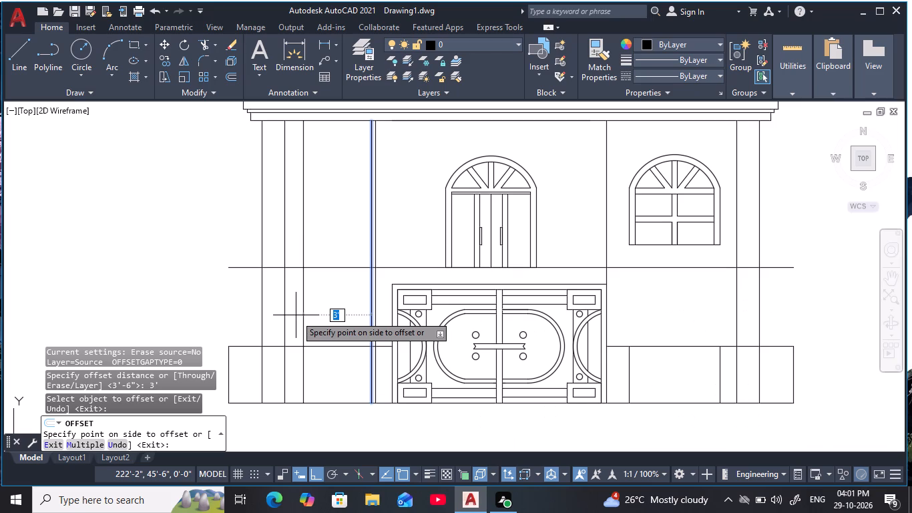
{"action": "left_click", "coordinate": [294, 315]}
{"action": "key", "text": "Escape"}
{"action": "key", "text": "Escape"}
{"action": "key", "text": "Escape"}
{"action": "key", "text": "Escape"}
{"action": "key", "text": "Escape"}
{"action": "key", "text": "Escape"}
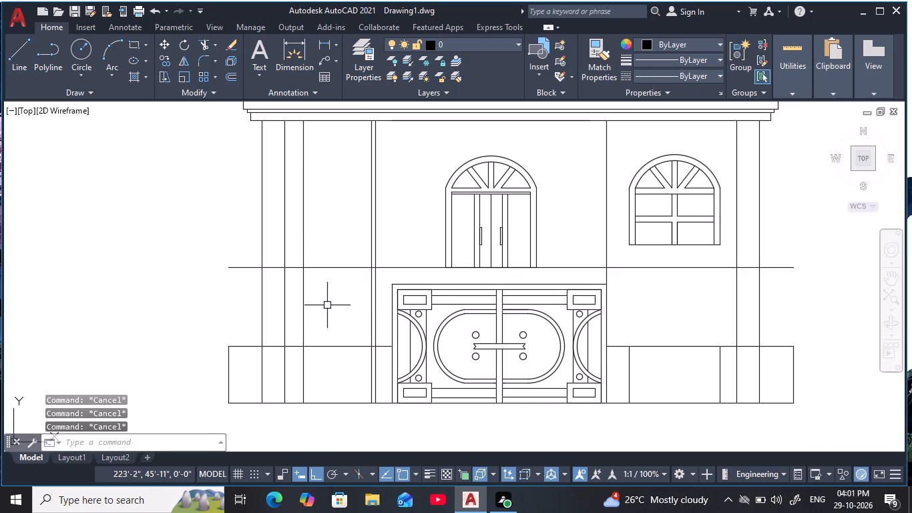
{"action": "middle_click", "coordinate": [327, 305]}
{"action": "key", "text": "Escape"}
{"action": "key", "text": "Escape"}
{"action": "key", "text": "Escape"}
{"action": "left_click", "coordinate": [322, 297]}
{"action": "key", "text": "Escape"}
{"action": "key", "text": "Escape"}
{"action": "key", "text": "Escape"}
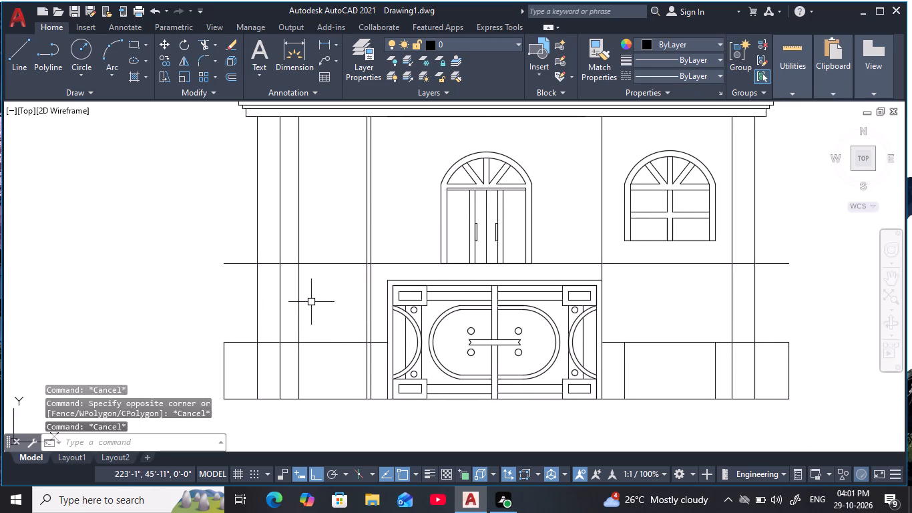
{"action": "key", "text": "Escape"}
Offset both vertical lines bounding the 3' wide bay 3" to the left, and the horizontal line 6' above ground 3" down.
{"action": "type", "text": "o 3"}
{"action": "key", "text": "space"}
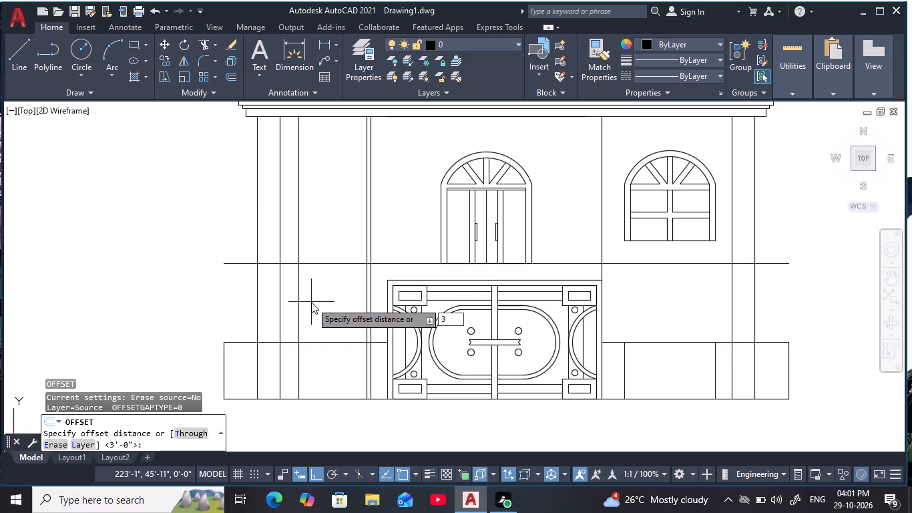
{"action": "left_click", "coordinate": [297, 305]}
{"action": "left_click", "coordinate": [288, 308]}
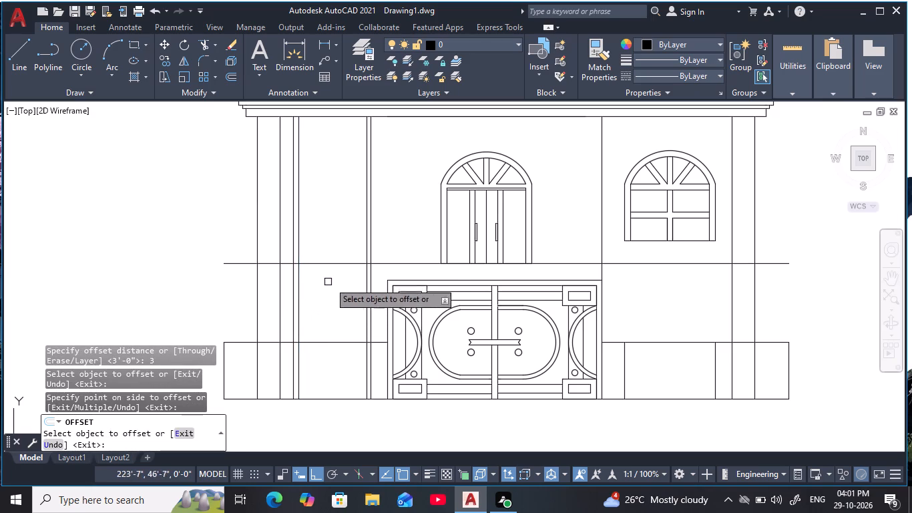
{"action": "left_click", "coordinate": [341, 264]}
{"action": "left_click", "coordinate": [338, 305]}
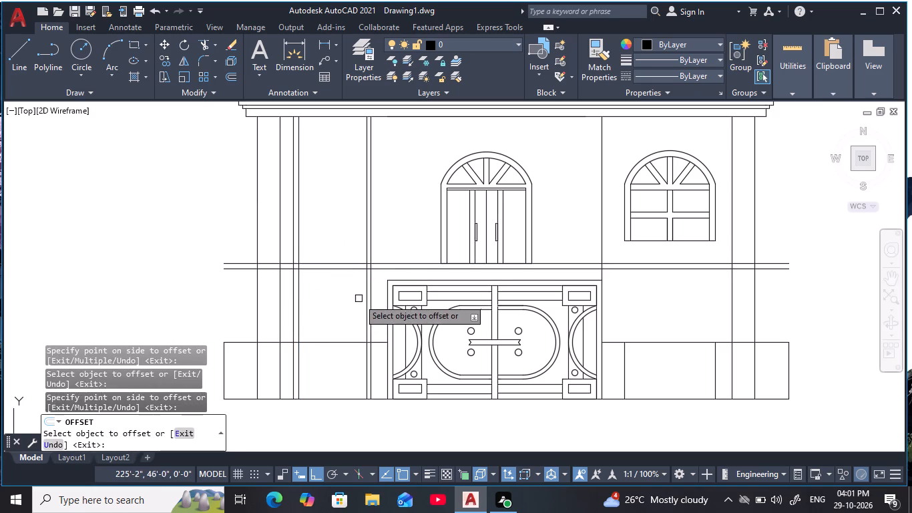
{"action": "left_click", "coordinate": [365, 299]}
{"action": "left_click", "coordinate": [329, 307]}
{"action": "key", "text": "Escape"}
{"action": "key", "text": "Escape"}
{"action": "key", "text": "Escape"}
{"action": "key", "text": "Escape"}
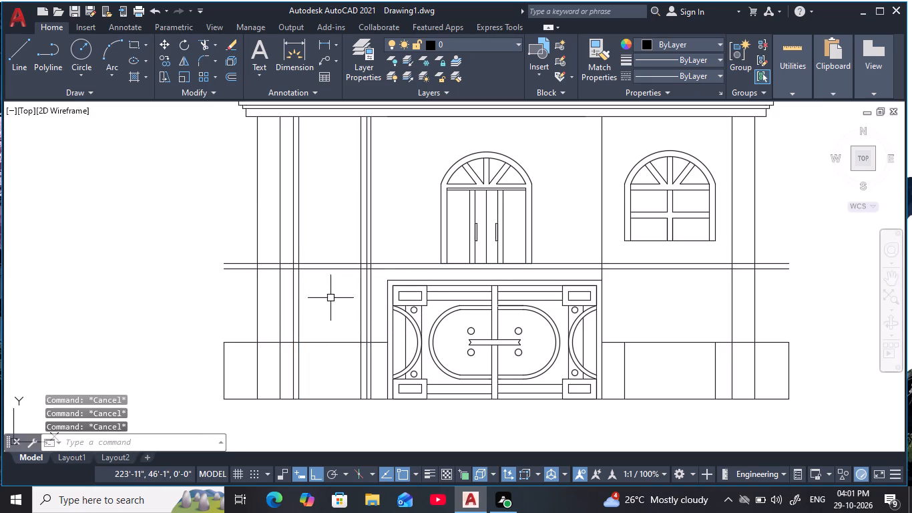
Trim the opening's outer frame lines above the floor band and remove the band pieces between the frame and adjacent wall lines.
{"action": "key", "text": "Escape"}
{"action": "type", "text": "tr"}
{"action": "key", "text": "space"}
{"action": "scroll", "coordinate": [298, 277], "scroll_direction": "up", "scroll_amount": 1}
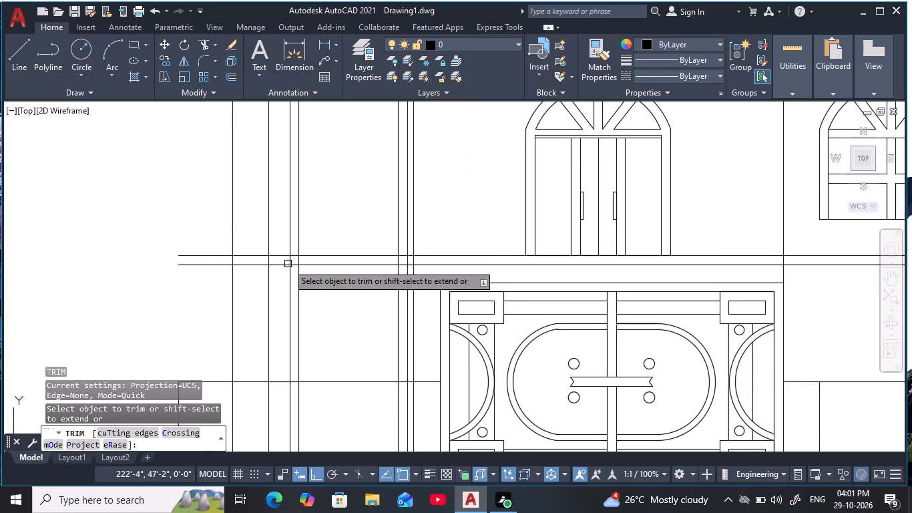
{"action": "scroll", "coordinate": [283, 258], "scroll_direction": "up", "scroll_amount": 1}
{"action": "left_click_drag", "start_coordinate": [282, 240], "coordinate": [279, 295]}
{"action": "left_click_drag", "start_coordinate": [289, 240], "coordinate": [326, 236]}
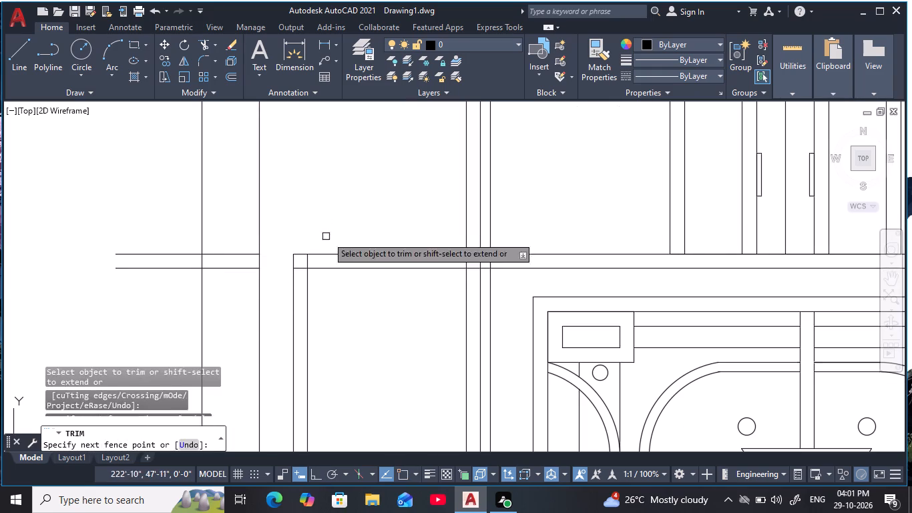
{"action": "left_click", "coordinate": [469, 239]}
{"action": "left_click", "coordinate": [471, 248]}
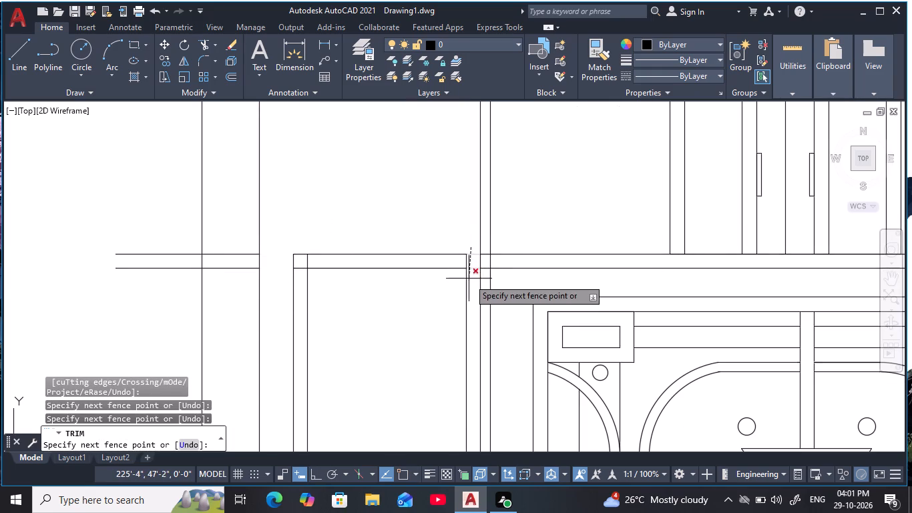
{"action": "left_click", "coordinate": [475, 283]}
{"action": "scroll", "coordinate": [415, 322], "scroll_direction": "down", "scroll_amount": 1}
{"action": "middle_click_drag", "start_coordinate": [410, 299], "coordinate": [415, 265]}
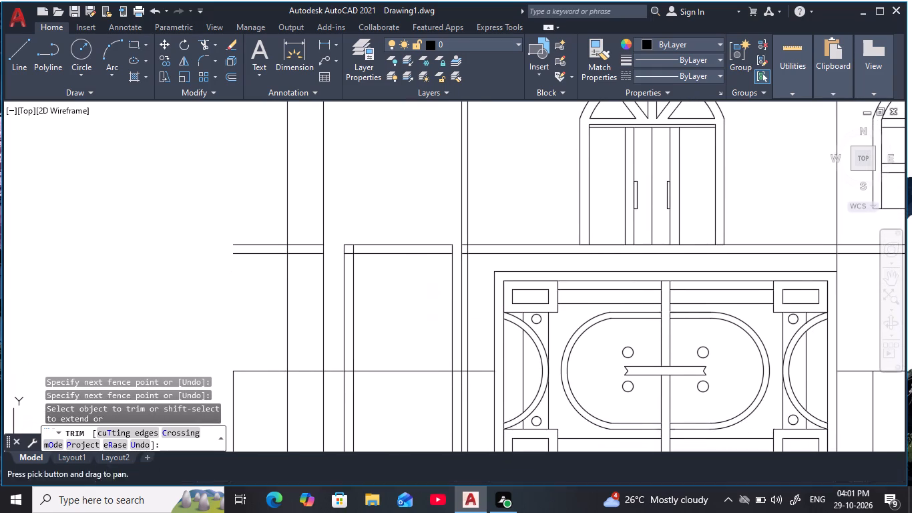
{"action": "middle_click_drag", "start_coordinate": [439, 310], "coordinate": [437, 276]}
{"action": "key", "text": "Escape"}
{"action": "key", "text": "Escape"}
{"action": "key", "text": "Escape"}
{"action": "key", "text": "Escape"}
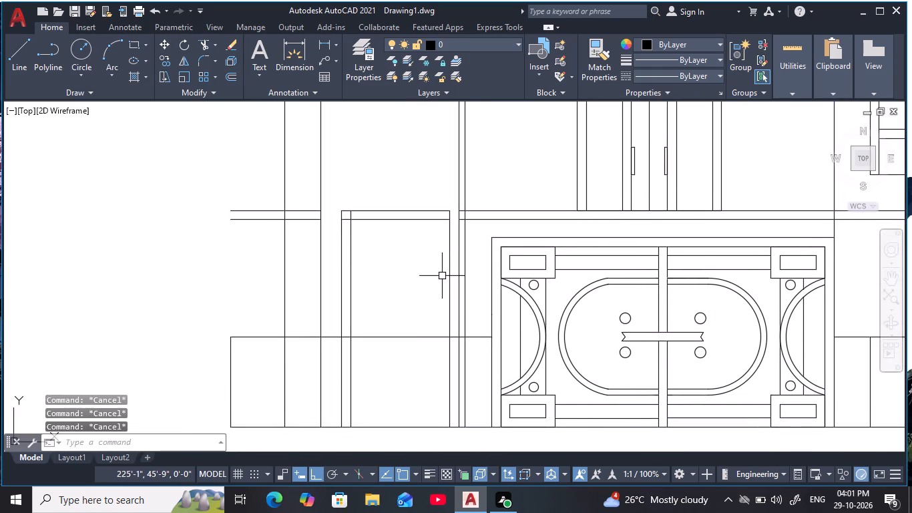
Offset the opening's right outer frame line 3" inward.
{"action": "key", "text": "Escape"}
{"action": "key", "text": "Escape"}
{"action": "key", "text": "Escape"}
{"action": "type", "text": "o 3"}
{"action": "key", "text": "space"}
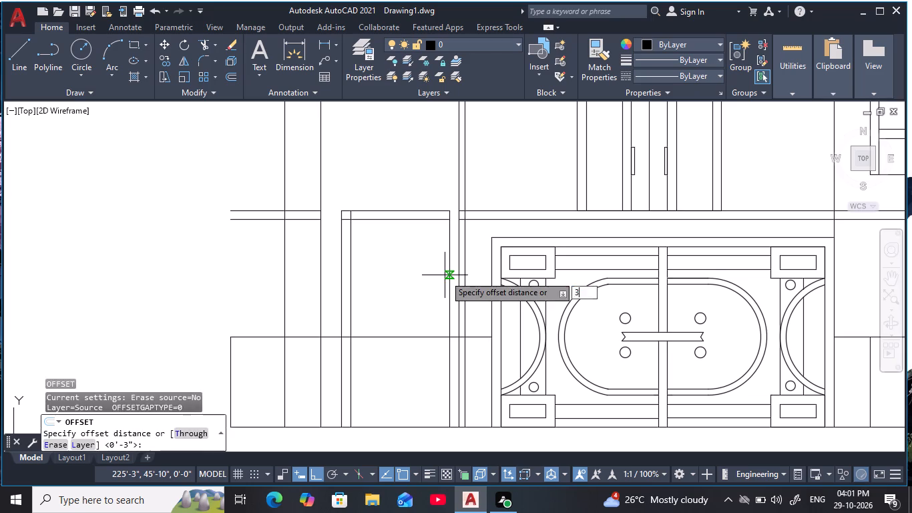
{"action": "left_click", "coordinate": [447, 283]}
{"action": "left_click", "coordinate": [423, 291]}
{"action": "key", "text": "Escape"}
{"action": "key", "text": "Escape"}
{"action": "key", "text": "Escape"}
{"action": "key", "text": "Escape"}
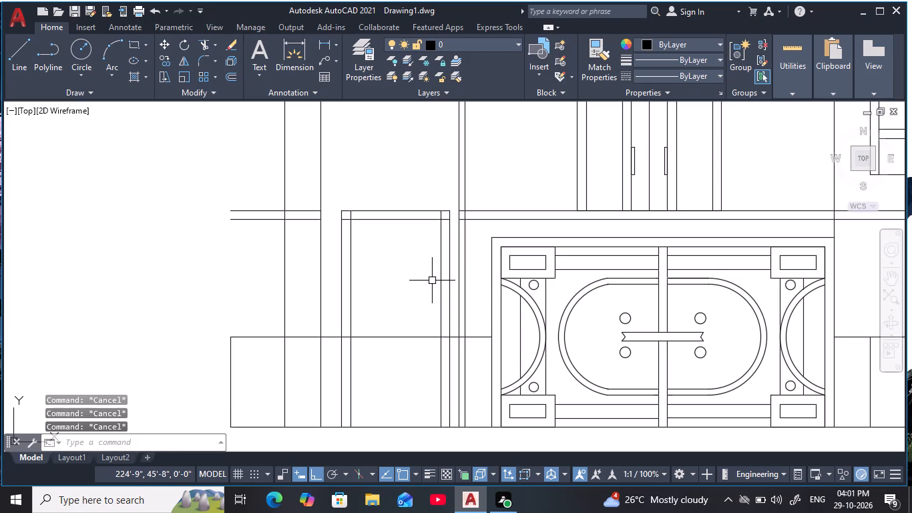
Trim the overlapping inner frame lines at both top corners of the opening.
{"action": "key", "text": "Escape"}
{"action": "type", "text": "tr"}
{"action": "key", "text": "space"}
{"action": "scroll", "coordinate": [435, 236], "scroll_direction": "up", "scroll_amount": 2}
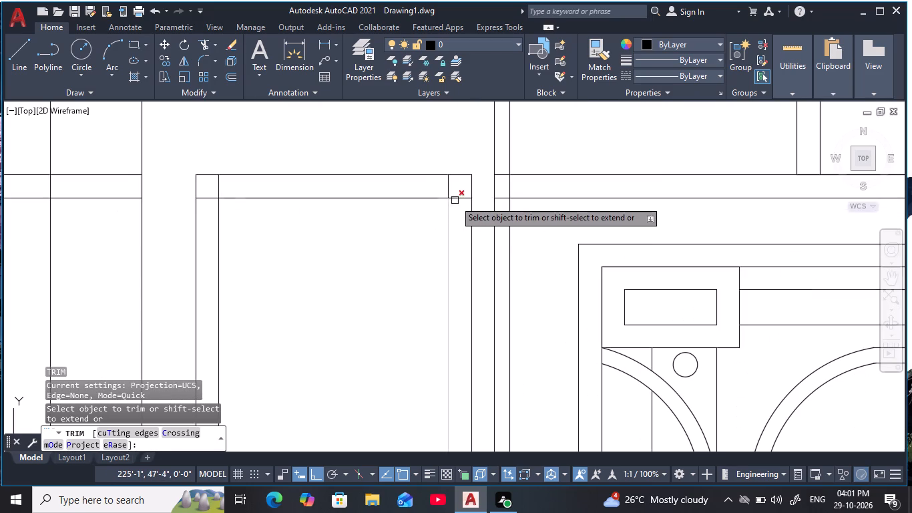
{"action": "left_click", "coordinate": [459, 198]}
{"action": "left_click", "coordinate": [449, 188]}
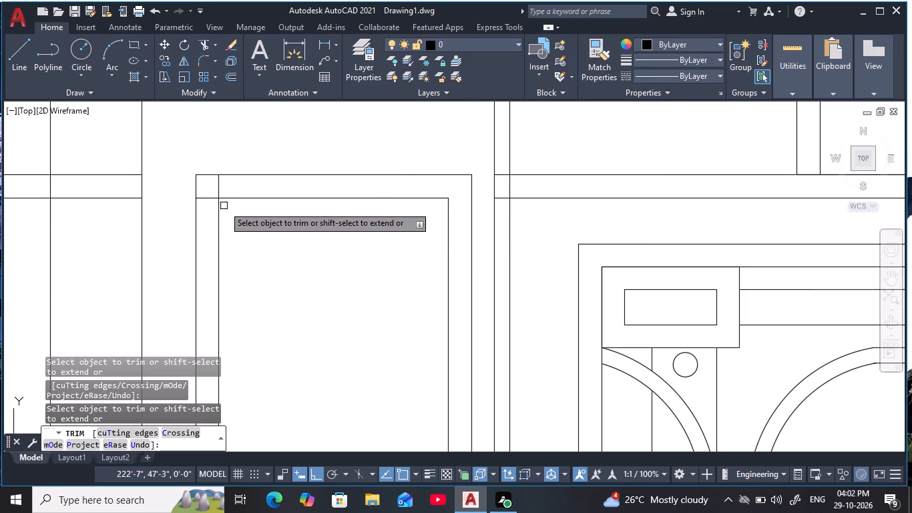
{"action": "left_click", "coordinate": [211, 200]}
{"action": "left_click", "coordinate": [219, 190]}
{"action": "scroll", "coordinate": [301, 220], "scroll_direction": "down", "scroll_amount": 3}
{"action": "middle_click_drag", "start_coordinate": [328, 250], "coordinate": [339, 236]}
{"action": "key", "text": "Escape"}
{"action": "scroll", "coordinate": [335, 281], "scroll_direction": "up", "scroll_amount": 1}
{"action": "key", "text": "Escape"}
{"action": "key", "text": "Escape"}
{"action": "key", "text": "Escape"}
{"action": "middle_click_drag", "start_coordinate": [340, 271], "coordinate": [364, 258]}
{"action": "key", "text": "Escape"}
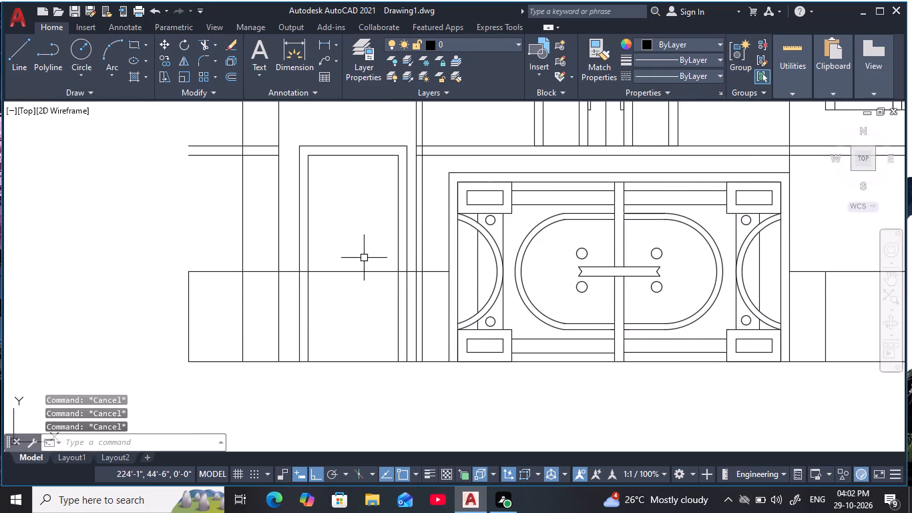
Draw a vertical line about 3'-3" long from the midpoint of the inner frame's top down to the plinth line.
{"action": "key", "text": "Escape"}
{"action": "type", "text": "l"}
{"action": "key", "text": "space"}
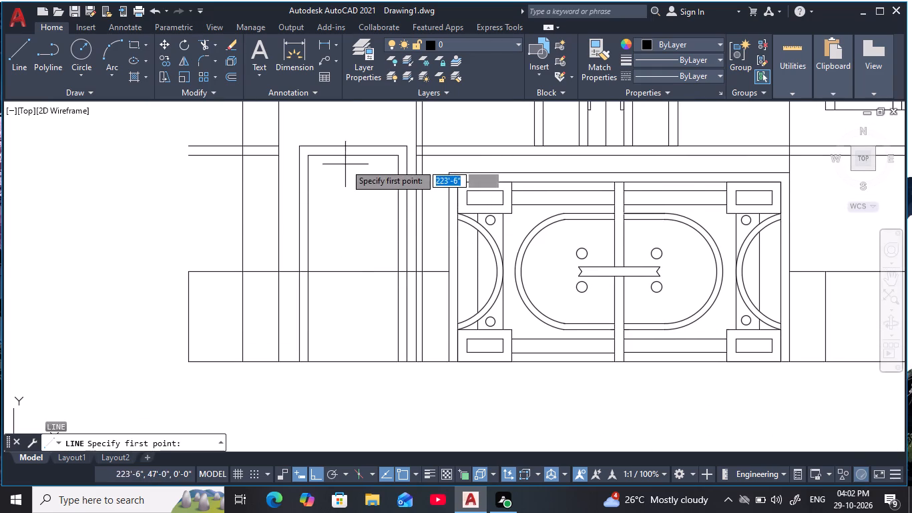
{"action": "left_click", "coordinate": [351, 156]}
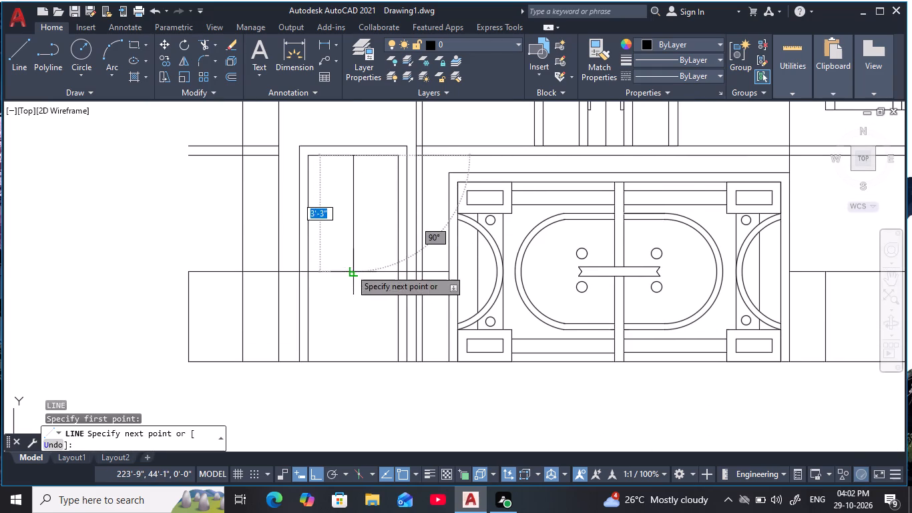
{"action": "left_click", "coordinate": [352, 269]}
{"action": "key", "text": "Escape"}
{"action": "key", "text": "Escape"}
{"action": "key", "text": "Escape"}
{"action": "key", "text": "Escape"}
Offset the opening's vertical centre line 1.5" to both sides.
{"action": "type", "text": "o 1."}
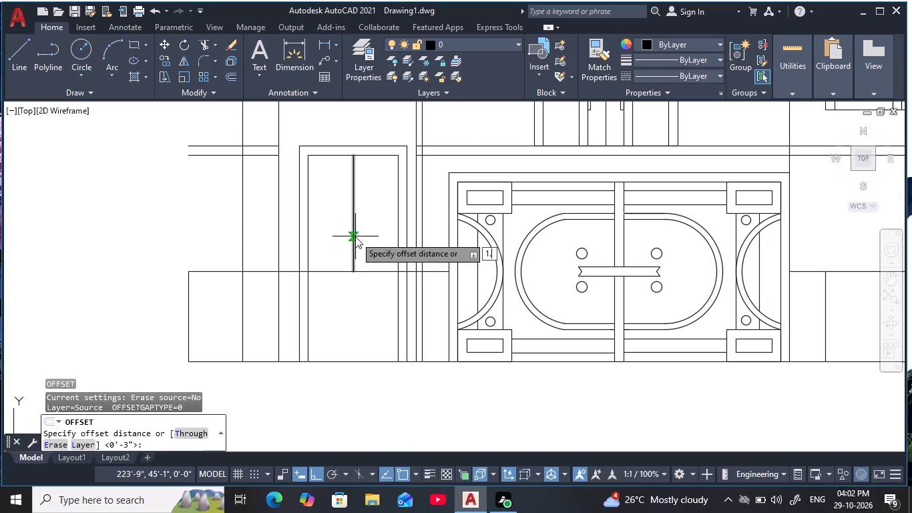
{"action": "type", "text": "5"}
{"action": "key", "text": "space"}
{"action": "left_click", "coordinate": [353, 237]}
{"action": "left_click", "coordinate": [320, 248]}
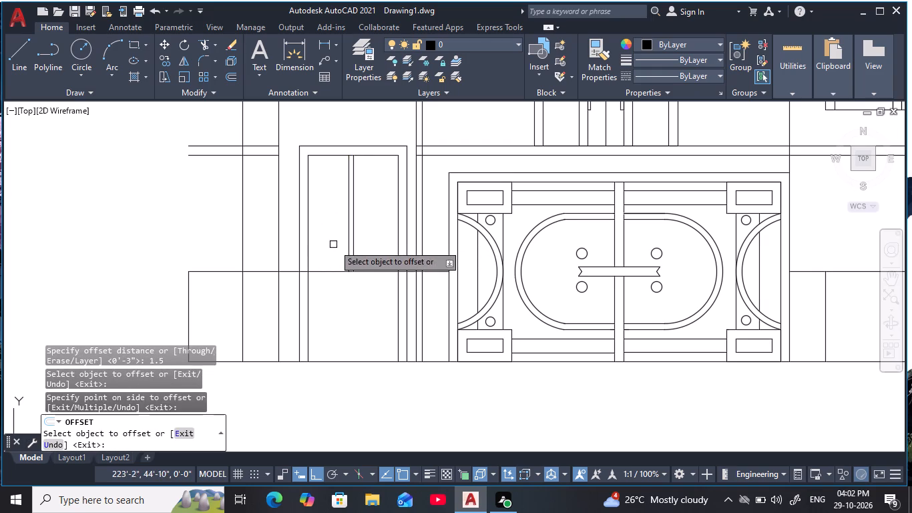
{"action": "left_click", "coordinate": [353, 235]}
{"action": "left_click", "coordinate": [379, 226]}
{"action": "key", "text": "Escape"}
{"action": "key", "text": "Escape"}
{"action": "key", "text": "Escape"}
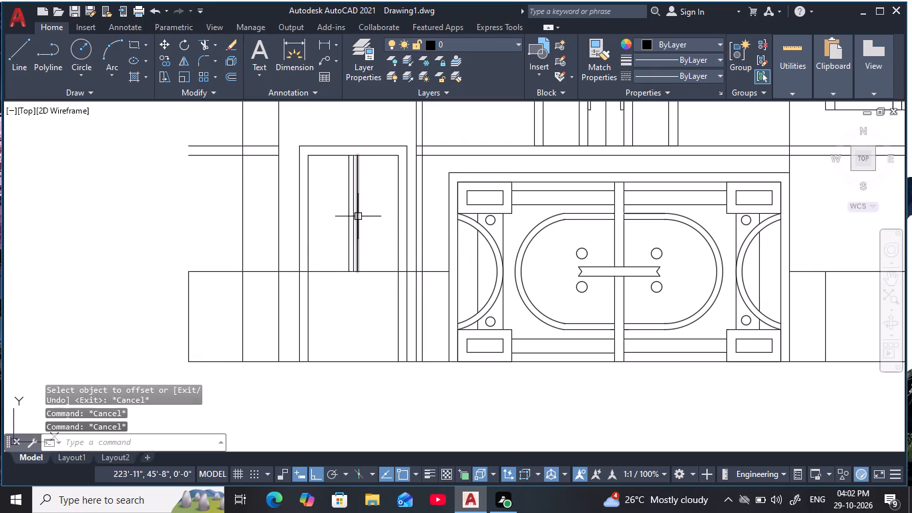
Erase the original centre line between the two 1.5" offset lines.
{"action": "left_click", "coordinate": [352, 211]}
{"action": "type", "text": "e"}
{"action": "key", "text": "space"}
{"action": "key", "text": "Escape"}
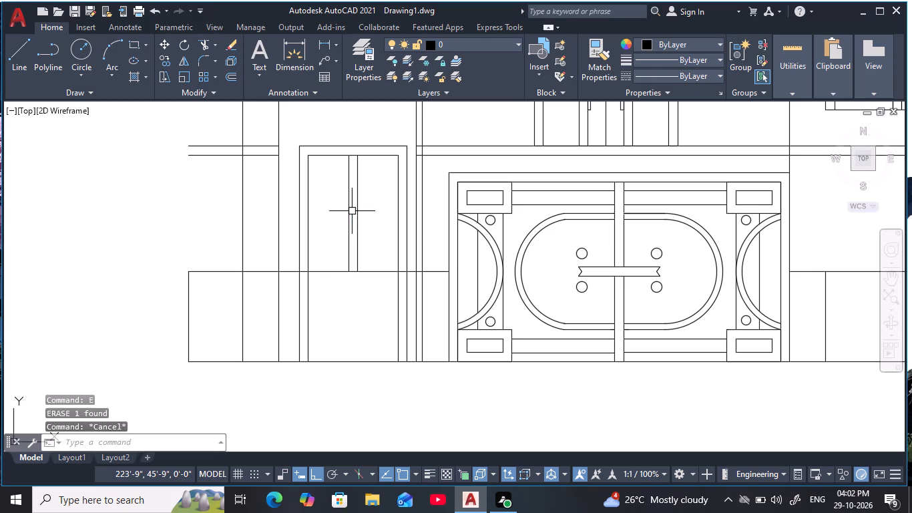
{"action": "key", "text": "Escape"}
{"action": "key", "text": "Escape"}
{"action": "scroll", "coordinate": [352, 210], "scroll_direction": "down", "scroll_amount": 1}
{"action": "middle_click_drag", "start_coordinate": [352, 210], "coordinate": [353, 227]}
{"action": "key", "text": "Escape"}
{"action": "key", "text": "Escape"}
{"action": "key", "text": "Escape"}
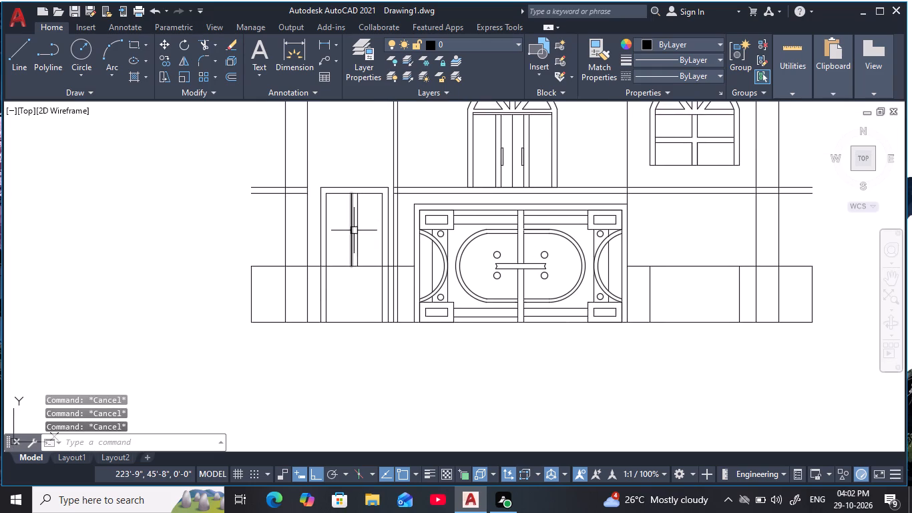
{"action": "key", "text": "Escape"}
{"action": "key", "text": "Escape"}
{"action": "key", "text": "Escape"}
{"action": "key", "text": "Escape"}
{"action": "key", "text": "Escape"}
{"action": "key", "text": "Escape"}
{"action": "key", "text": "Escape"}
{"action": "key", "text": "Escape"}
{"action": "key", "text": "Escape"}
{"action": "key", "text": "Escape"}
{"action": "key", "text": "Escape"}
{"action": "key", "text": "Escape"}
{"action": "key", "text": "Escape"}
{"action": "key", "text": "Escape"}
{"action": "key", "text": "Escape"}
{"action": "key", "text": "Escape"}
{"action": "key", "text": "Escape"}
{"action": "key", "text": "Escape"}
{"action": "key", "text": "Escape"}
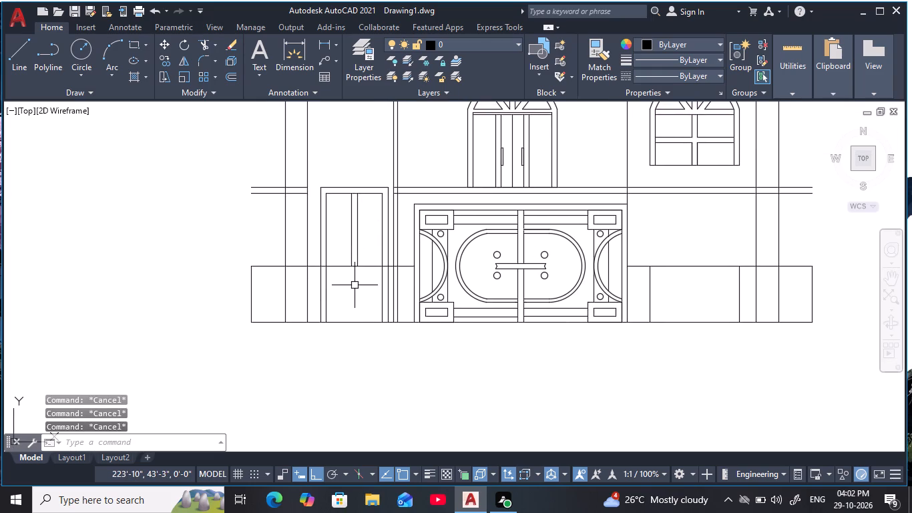
Trim the plinth line inside the door opening on both sides of the central mullion.
{"action": "type", "text": "tr"}
{"action": "key", "text": "space"}
{"action": "left_click", "coordinate": [329, 263]}
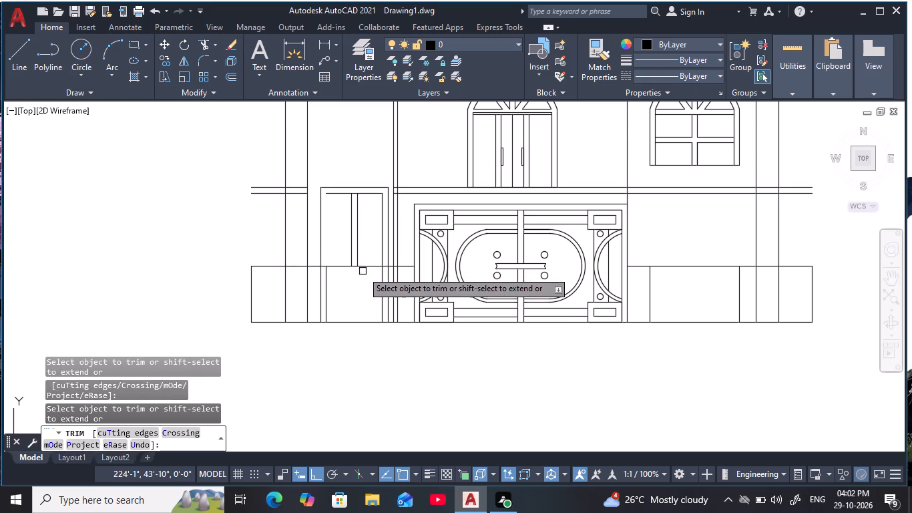
{"action": "key", "text": "ctrl+z"}
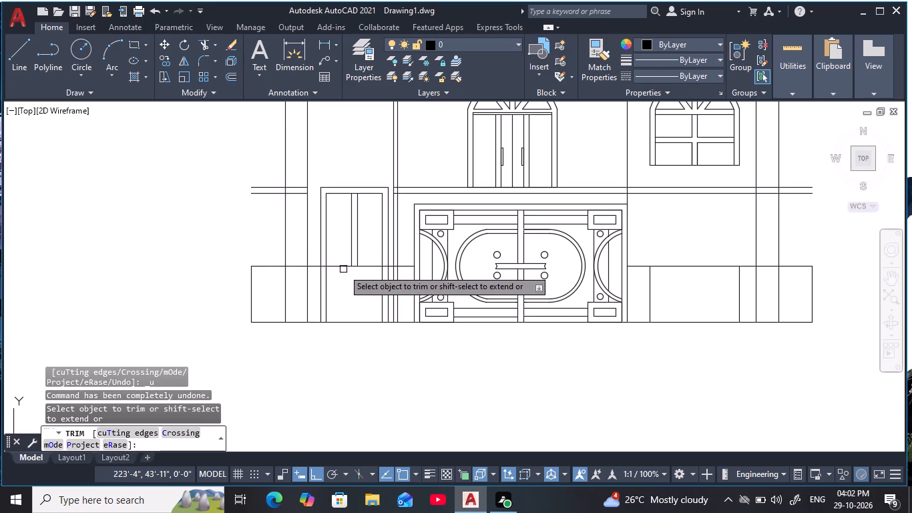
{"action": "left_click", "coordinate": [340, 267]}
{"action": "left_click", "coordinate": [369, 267]}
{"action": "key", "text": "Escape"}
{"action": "key", "text": "Escape"}
{"action": "key", "text": "Escape"}
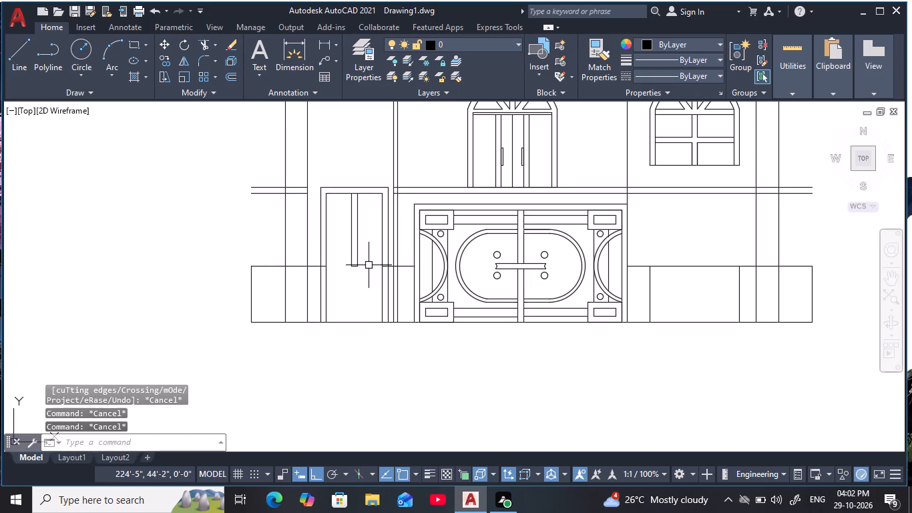
Extend both central mullion lines down to the ground line.
{"action": "type", "text": "ex"}
{"action": "key", "text": "space"}
{"action": "left_click", "coordinate": [369, 249]}
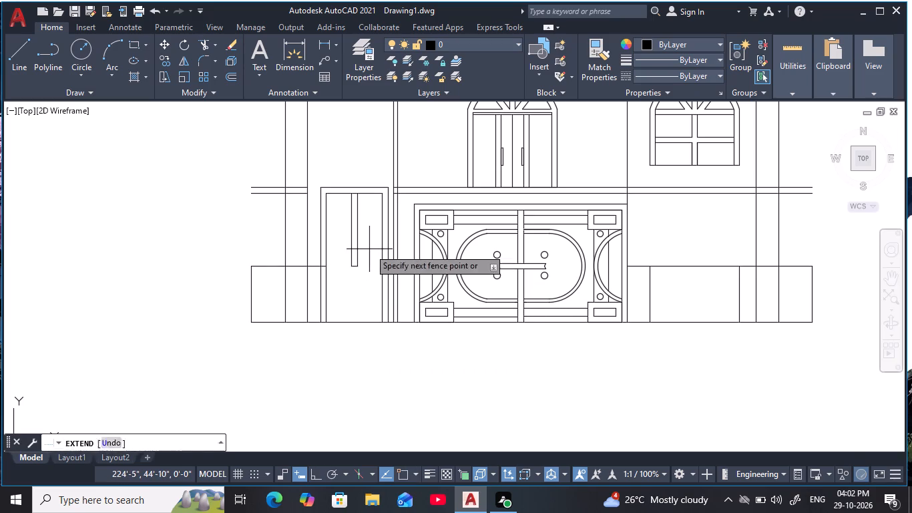
{"action": "left_click", "coordinate": [343, 251]}
{"action": "key", "text": "Escape"}
{"action": "key", "text": "Escape"}
{"action": "scroll", "coordinate": [361, 273], "scroll_direction": "up", "scroll_amount": 2}
{"action": "key", "text": "Escape"}
{"action": "key", "text": "Escape"}
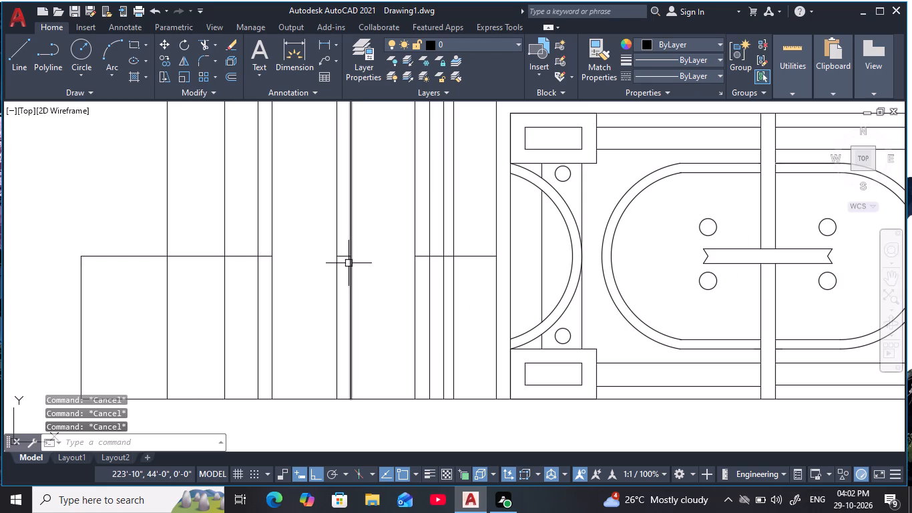
Erase the short plinth line piece left between the two mullion lines.
{"action": "left_click", "coordinate": [347, 261]}
{"action": "key", "text": "Escape"}
{"action": "left_click", "coordinate": [345, 259]}
{"action": "type", "text": "e"}
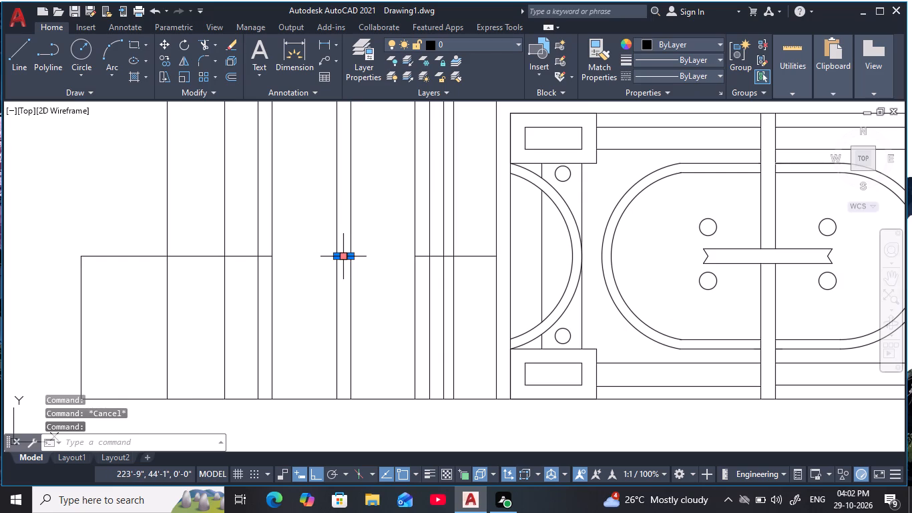
{"action": "key", "text": "space"}
{"action": "key", "text": "Escape"}
{"action": "key", "text": "Escape"}
{"action": "key", "text": "Escape"}
{"action": "key", "text": "Escape"}
{"action": "key", "text": "Escape"}
{"action": "key", "text": "Escape"}
{"action": "scroll", "coordinate": [345, 259], "scroll_direction": "down", "scroll_amount": 1}
{"action": "key", "text": "Escape"}
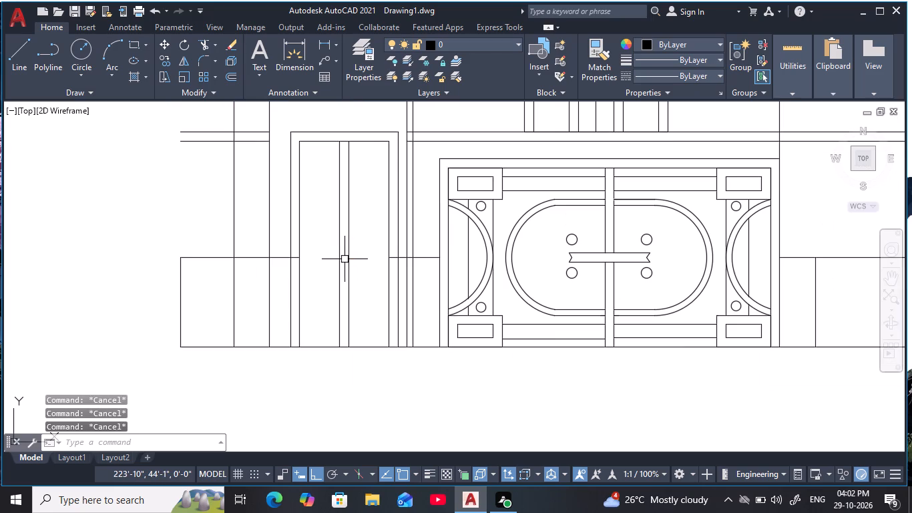
{"action": "key", "text": "Escape"}
Trim the plinth line across the door's left frame and back to the left column.
{"action": "middle_click_drag", "start_coordinate": [349, 269], "coordinate": [343, 291]}
{"action": "key", "text": "Escape"}
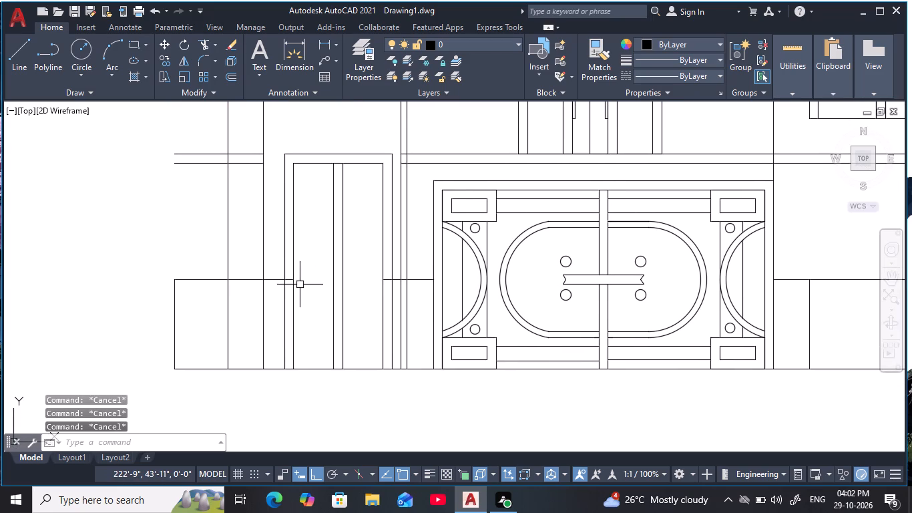
{"action": "key", "text": "Escape"}
{"action": "type", "text": "tr"}
{"action": "key", "text": "space"}
{"action": "scroll", "coordinate": [294, 282], "scroll_direction": "up", "scroll_amount": 3}
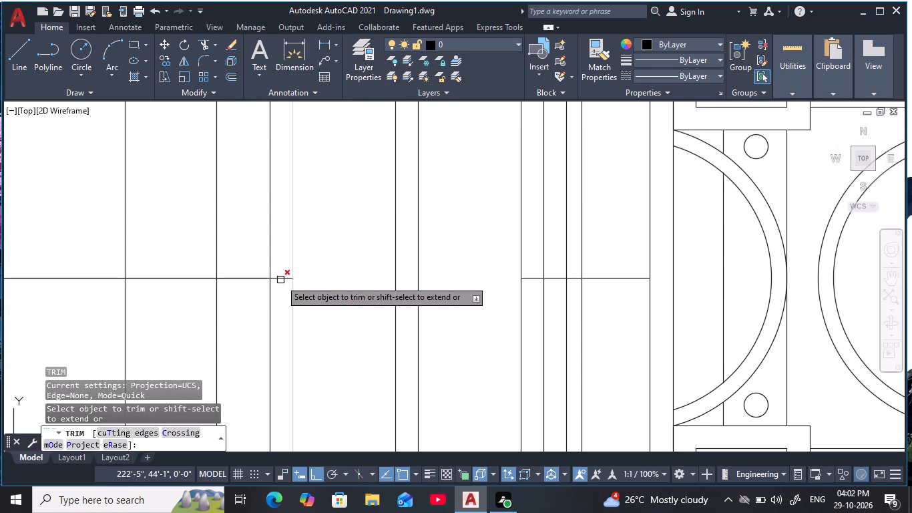
{"action": "left_click", "coordinate": [280, 280]}
{"action": "left_click", "coordinate": [254, 279]}
{"action": "scroll", "coordinate": [425, 280], "scroll_direction": "down", "scroll_amount": 2}
{"action": "middle_click_drag", "start_coordinate": [420, 293], "coordinate": [413, 299]}
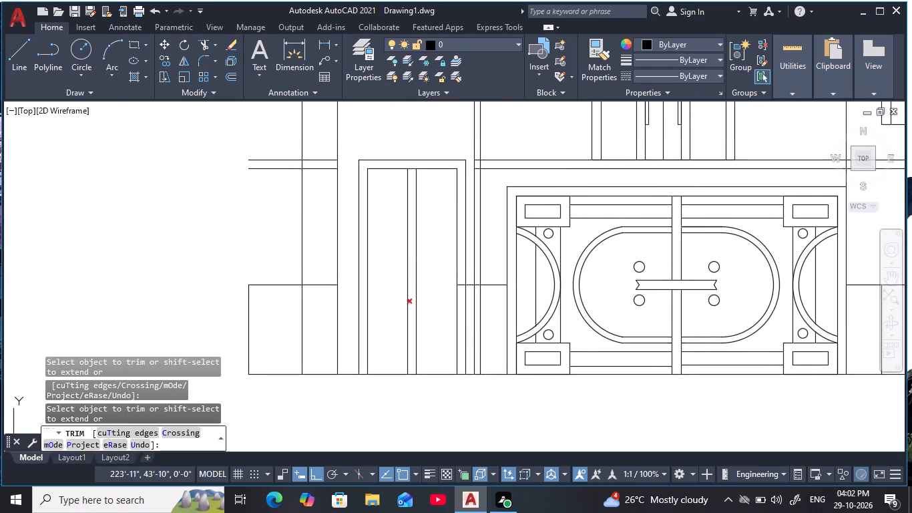
{"action": "key", "text": "Escape"}
{"action": "key", "text": "Escape"}
{"action": "key", "text": "Escape"}
{"action": "key", "text": "Escape"}
Erase the plinth line segment between the door opening and the gate panel.
{"action": "left_click", "coordinate": [487, 293]}
{"action": "left_click", "coordinate": [483, 279]}
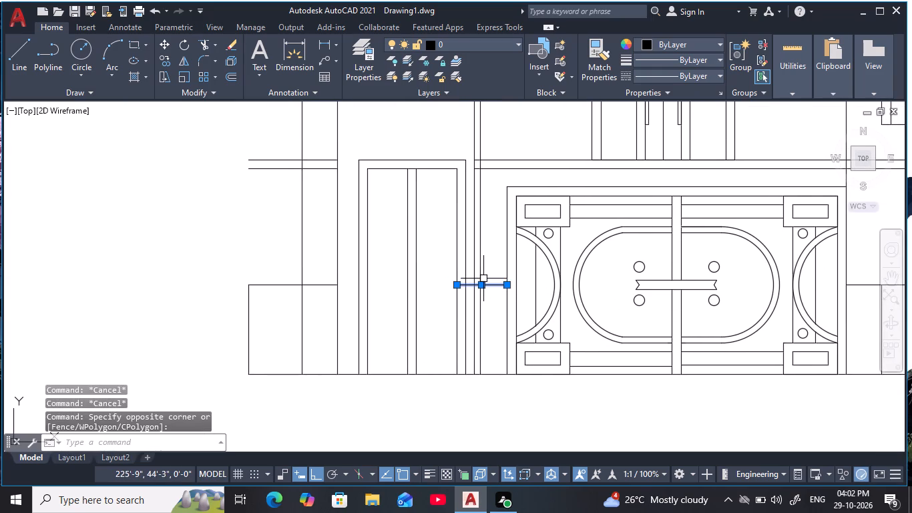
{"action": "key", "text": "e"}
{"action": "key", "text": "space"}
{"action": "key", "text": "Escape"}
{"action": "key", "text": "Escape"}
{"action": "key", "text": "Escape"}
{"action": "key", "text": "Escape"}
{"action": "scroll", "coordinate": [444, 283], "scroll_direction": "down", "scroll_amount": 1}
{"action": "key", "text": "Escape"}
{"action": "key", "text": "Escape"}
Examine the ground-floor elevation from the new door across the gate panel to the wall on its right.
{"action": "middle_click_drag", "start_coordinate": [441, 291], "coordinate": [439, 295]}
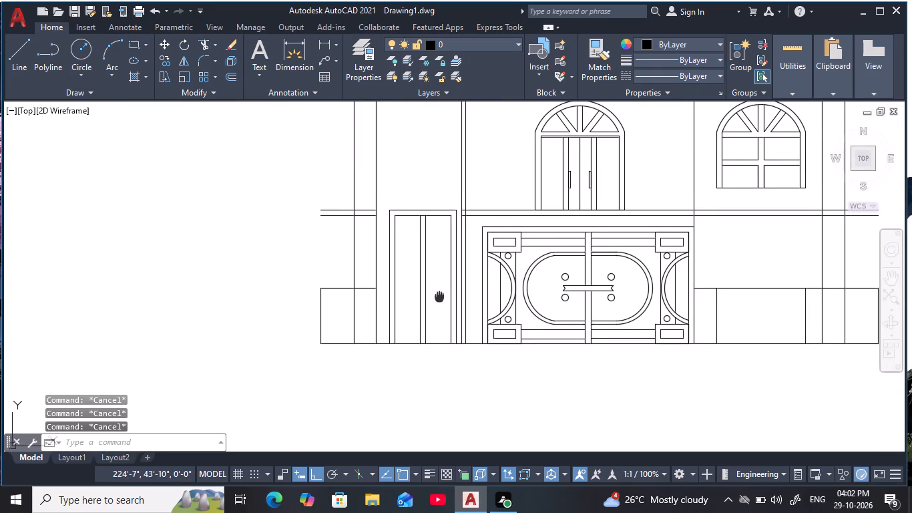
{"action": "middle_click_drag", "start_coordinate": [439, 295], "coordinate": [438, 298]}
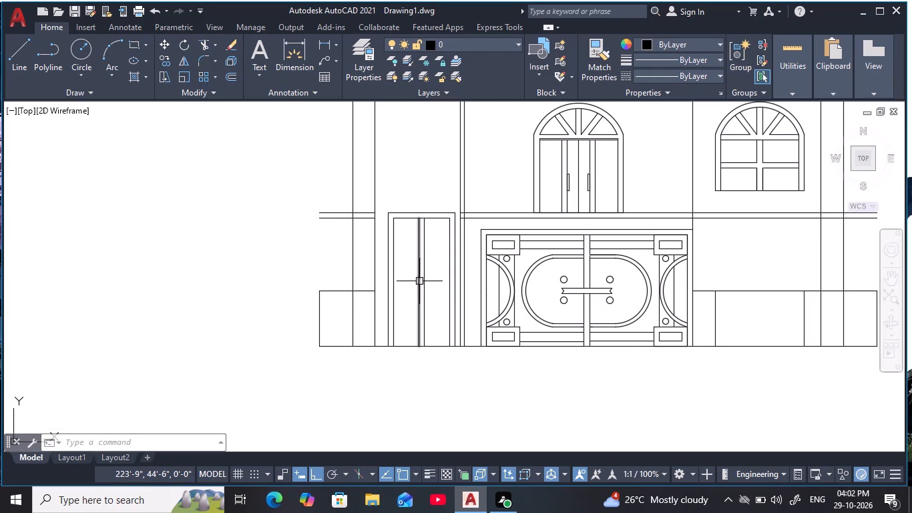
{"action": "middle_click_drag", "start_coordinate": [632, 300], "coordinate": [617, 295]}
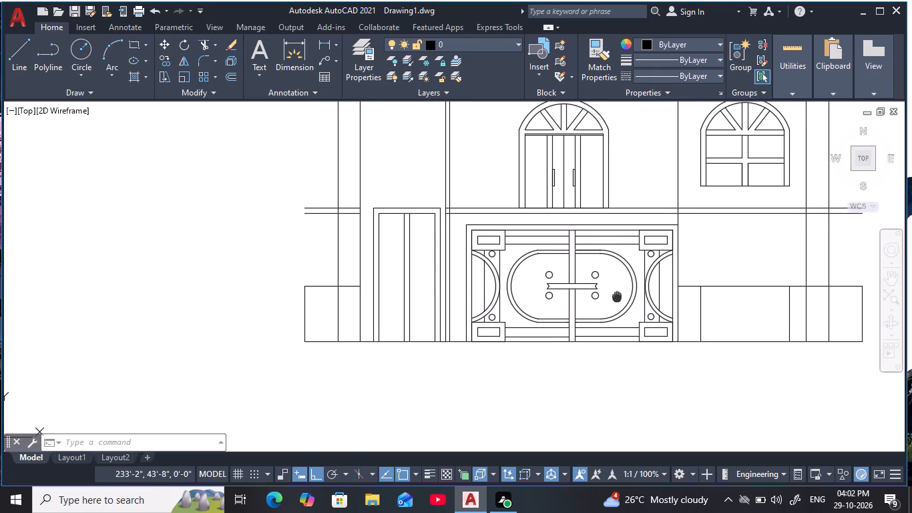
{"action": "middle_click_drag", "start_coordinate": [617, 295], "coordinate": [535, 305]}
{"action": "scroll", "coordinate": [618, 271], "scroll_direction": "down", "scroll_amount": 2}
{"action": "middle_click_drag", "start_coordinate": [618, 279], "coordinate": [614, 287]}
{"action": "scroll", "coordinate": [613, 285], "scroll_direction": "up", "scroll_amount": 3}
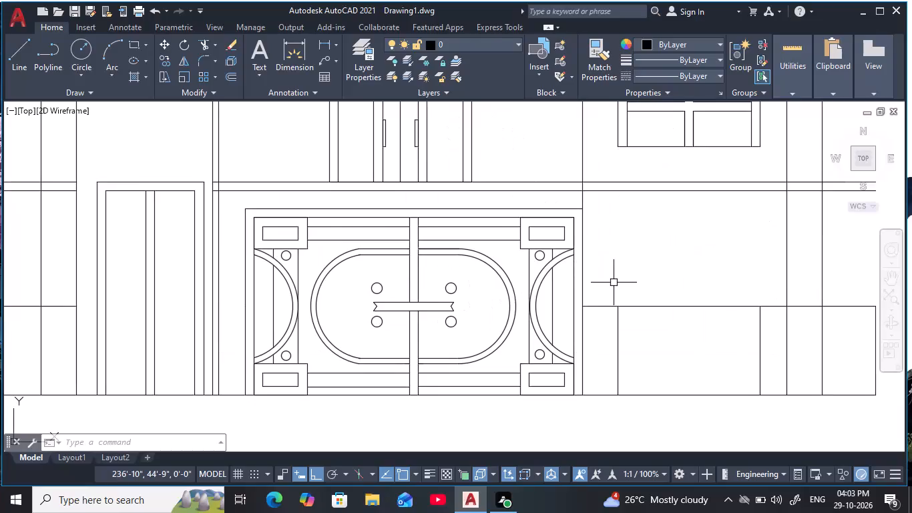
{"action": "middle_click_drag", "start_coordinate": [614, 281], "coordinate": [617, 256]}
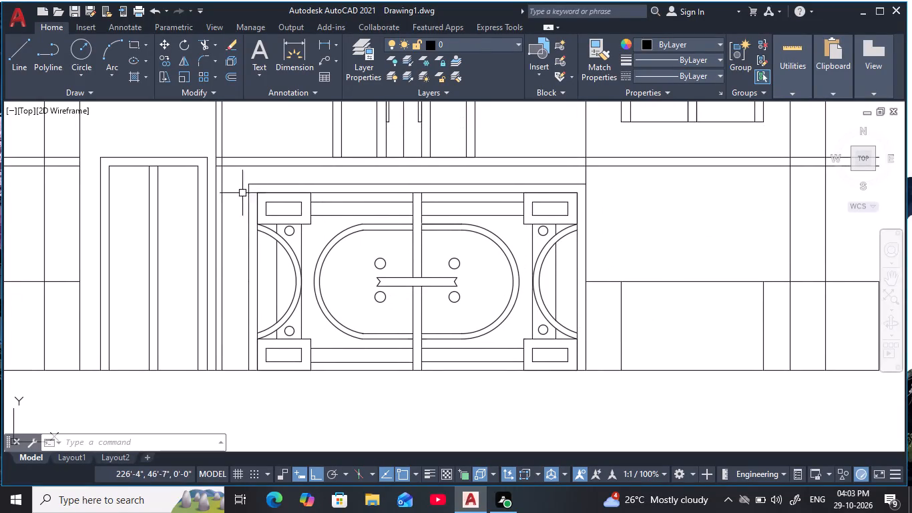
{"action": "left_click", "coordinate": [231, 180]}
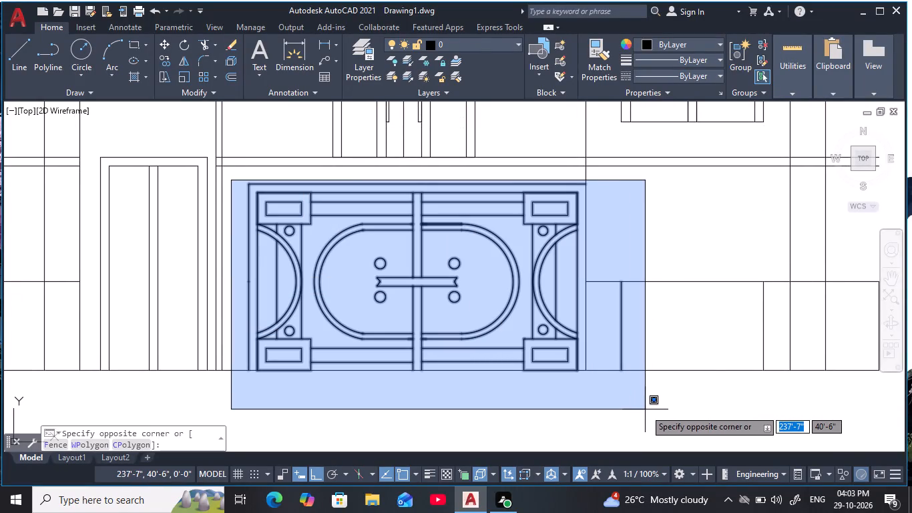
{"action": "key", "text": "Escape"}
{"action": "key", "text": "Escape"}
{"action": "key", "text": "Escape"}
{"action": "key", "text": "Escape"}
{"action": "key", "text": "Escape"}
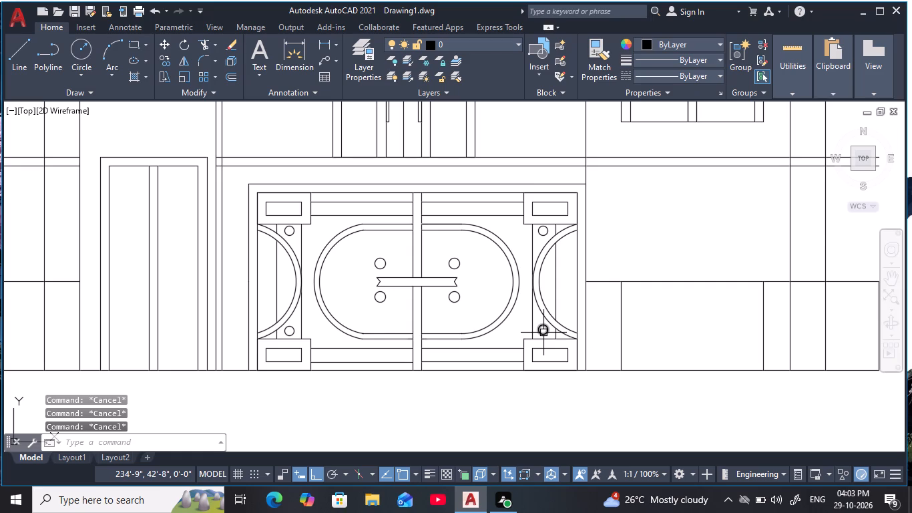
Measure the horizontal gap between the wall line beside the double door and the gate frame's left edge.
{"action": "type", "text": "dli"}
{"action": "key", "text": "space"}
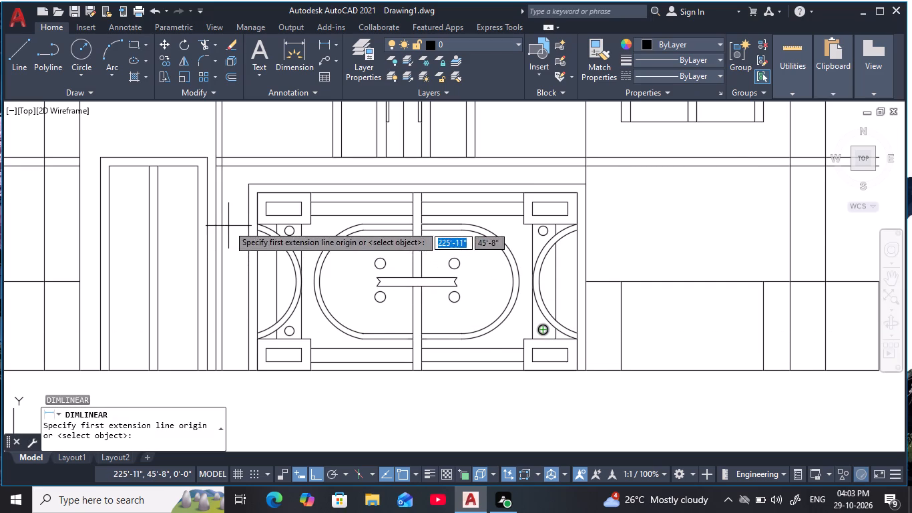
{"action": "left_click", "coordinate": [222, 217]}
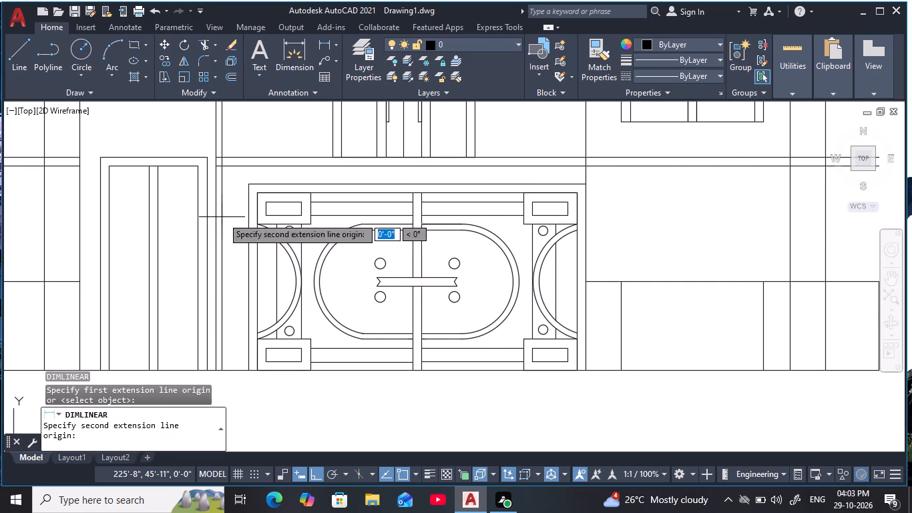
{"action": "left_click", "coordinate": [244, 219]}
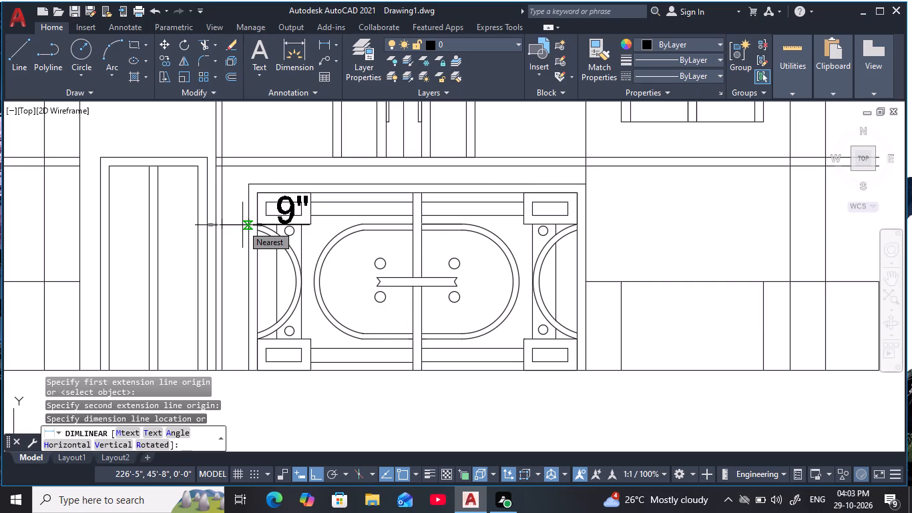
{"action": "key", "text": "Escape"}
{"action": "key", "text": "Escape"}
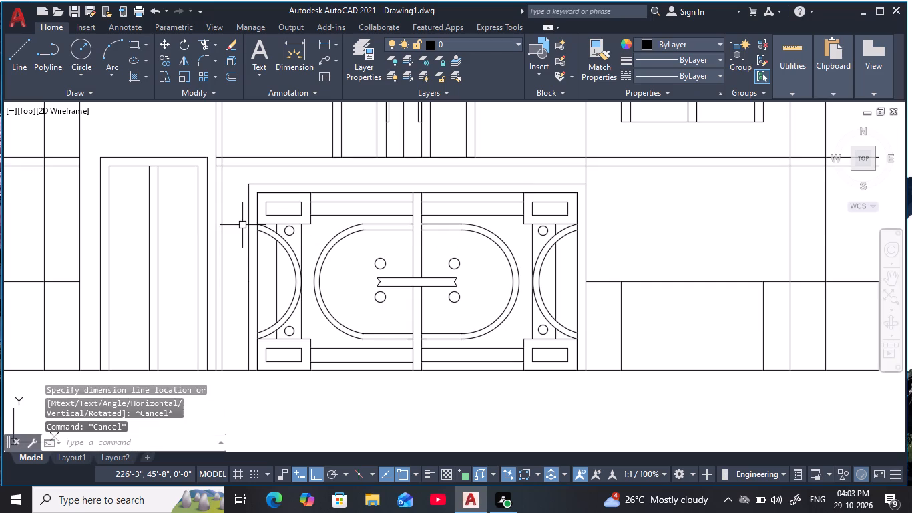
{"action": "key", "text": "Escape"}
{"action": "key", "text": "Escape"}
{"action": "key", "text": "Escape"}
Offset the wall line between the double door and the gate by 4.5" towards the gate as a guide.
{"action": "type", "text": "o"}
{"action": "key", "text": "space"}
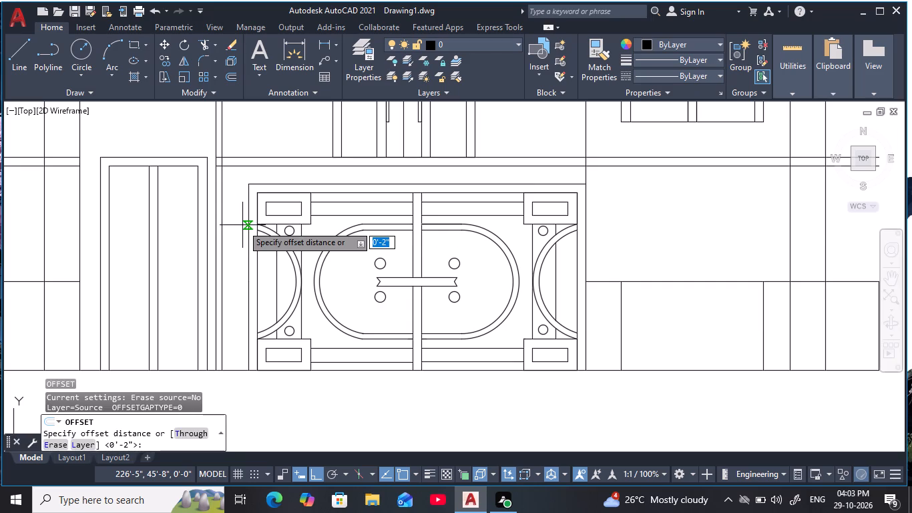
{"action": "type", "text": "4."}
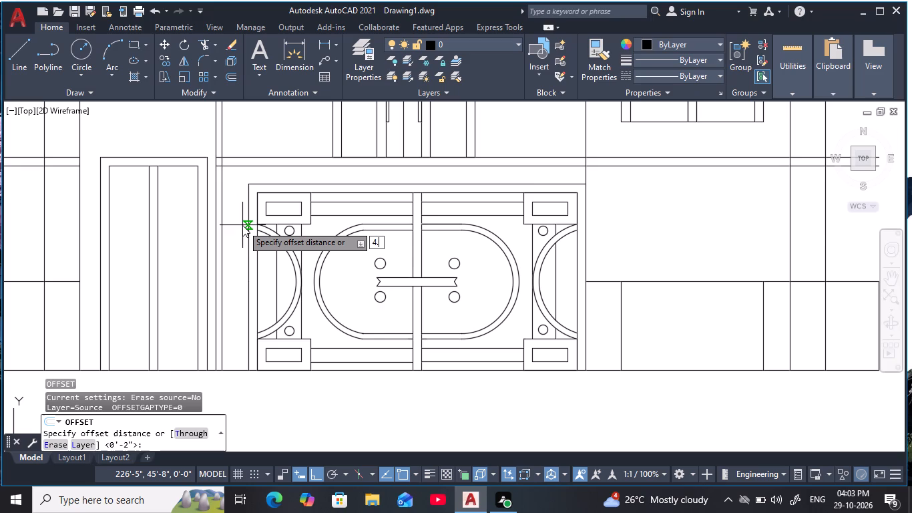
{"action": "type", "text": "5"}
{"action": "key", "text": "space"}
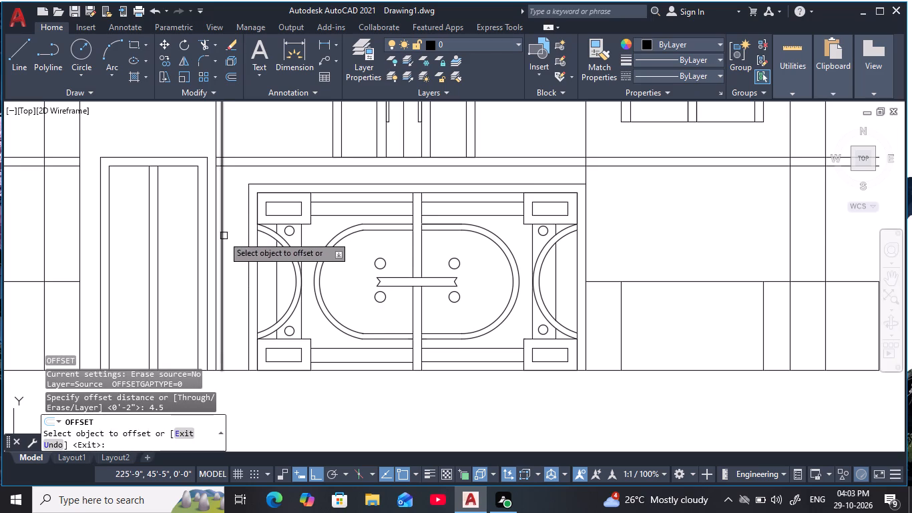
{"action": "left_click", "coordinate": [222, 236]}
{"action": "left_click", "coordinate": [238, 243]}
{"action": "key", "text": "Escape"}
{"action": "key", "text": "Escape"}
{"action": "key", "text": "Escape"}
{"action": "key", "text": "Escape"}
{"action": "key", "text": "Escape"}
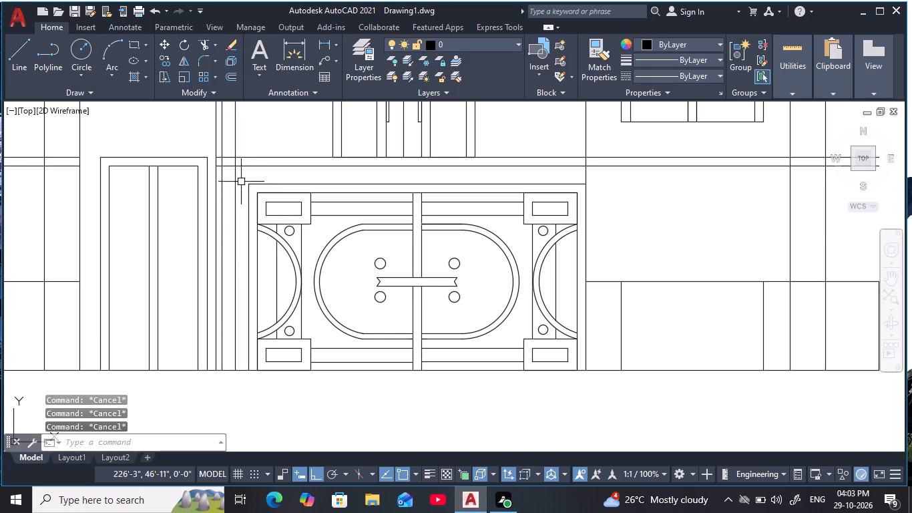
Move the whole gate panel with its frame left so the frame's top-left corner meets the 4.5" guide line.
{"action": "left_click", "coordinate": [241, 182]}
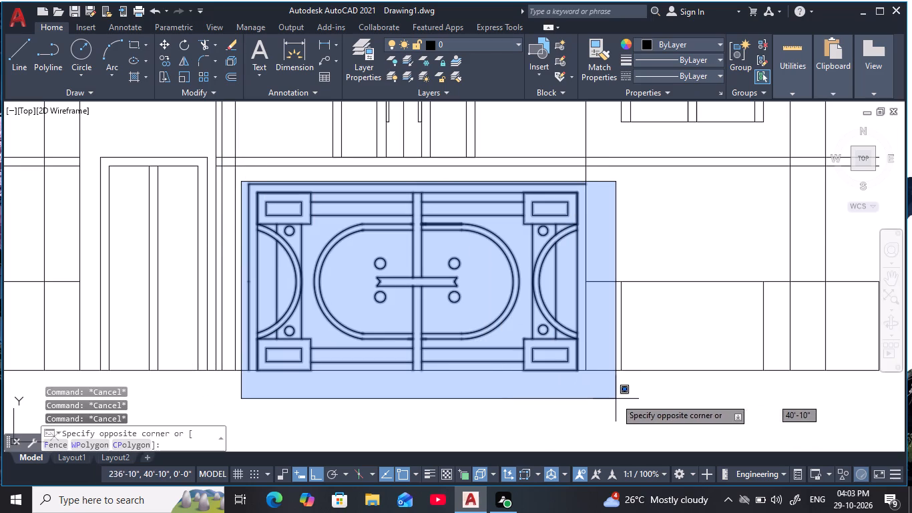
{"action": "left_click", "coordinate": [615, 397]}
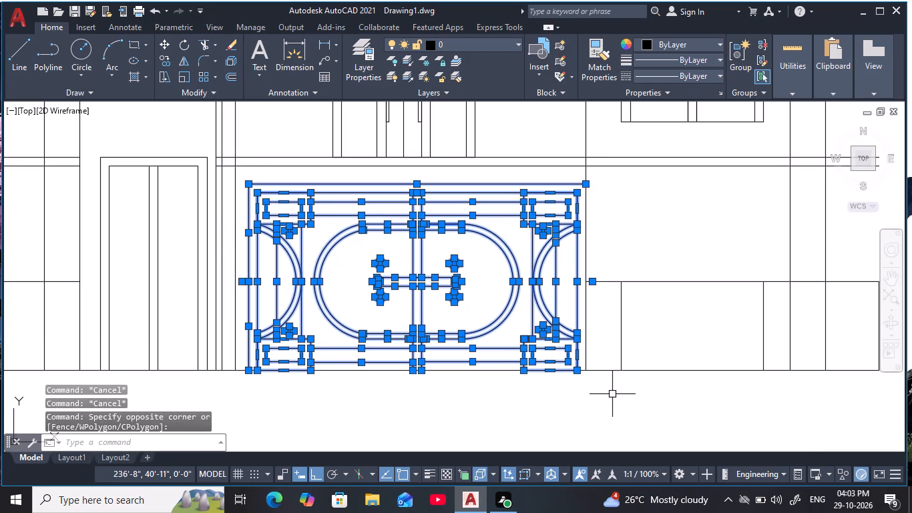
{"action": "type", "text": "m"}
{"action": "key", "text": "space"}
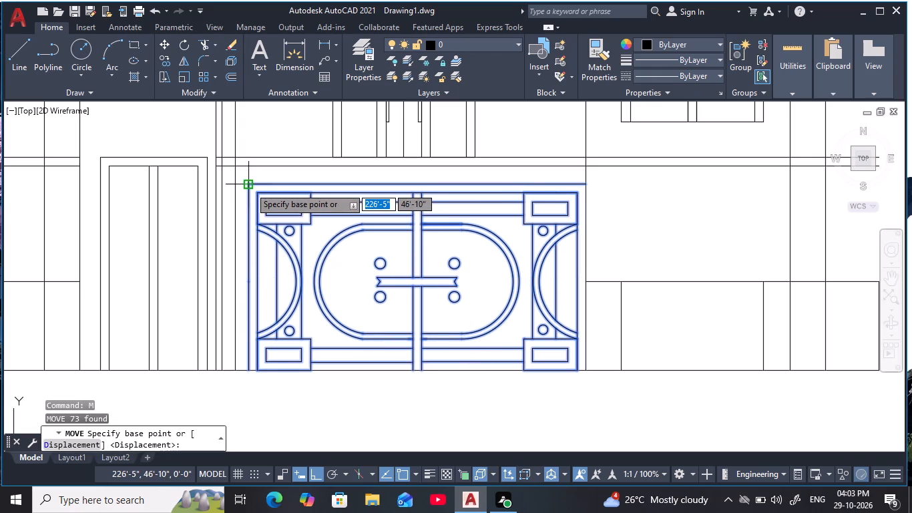
{"action": "left_click", "coordinate": [249, 187]}
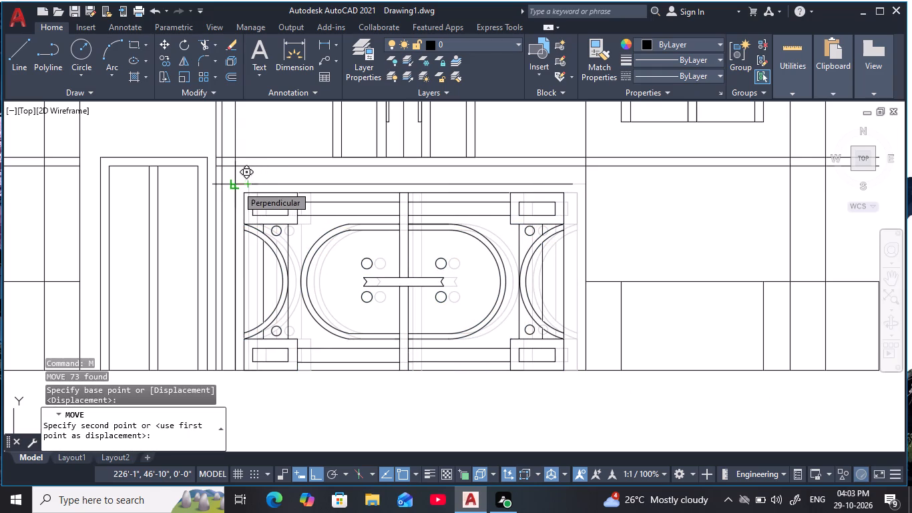
{"action": "left_click", "coordinate": [237, 186]}
{"action": "key", "text": "Escape"}
{"action": "key", "text": "Escape"}
{"action": "key", "text": "Escape"}
{"action": "key", "text": "Escape"}
Offset the gate panel's right edge 3" outwards to form the frame's right side.
{"action": "type", "text": "o"}
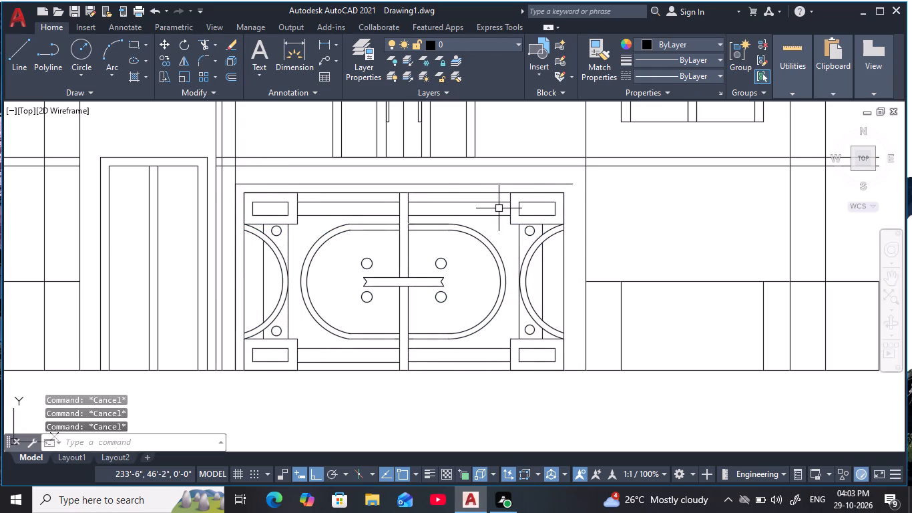
{"action": "key", "text": "space"}
{"action": "key", "text": "3"}
{"action": "key", "text": "space"}
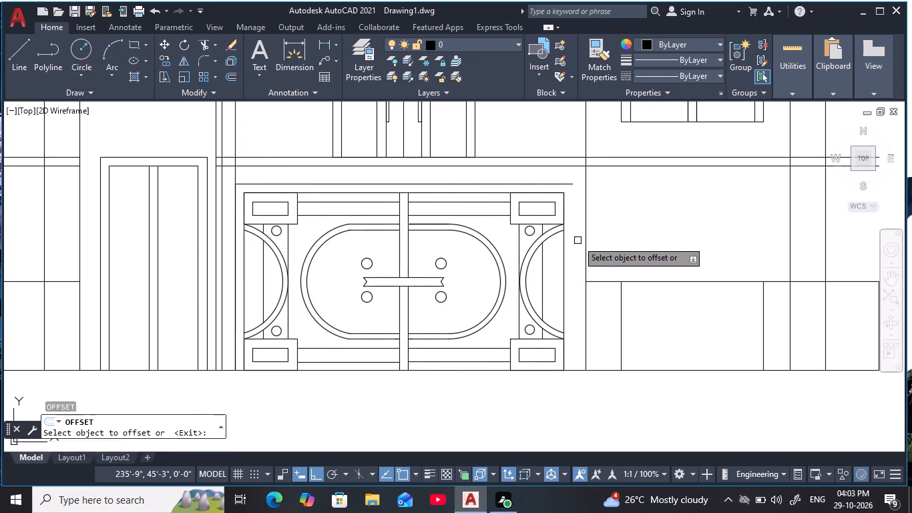
{"action": "left_click", "coordinate": [566, 243]}
{"action": "left_click", "coordinate": [593, 242]}
{"action": "key", "text": "Escape"}
{"action": "key", "text": "Escape"}
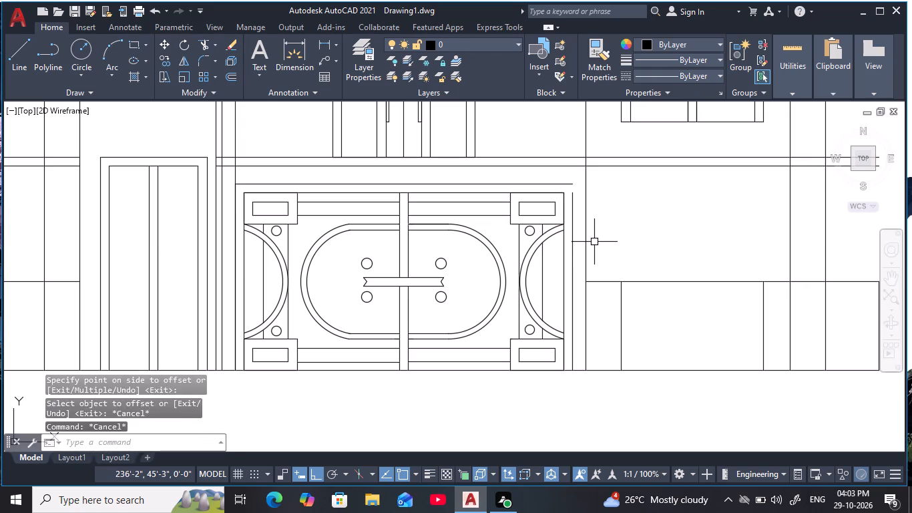
{"action": "key", "text": "Escape"}
Fillet the gate frame's top line with its new right side into a square corner.
{"action": "type", "text": "f"}
{"action": "key", "text": "space"}
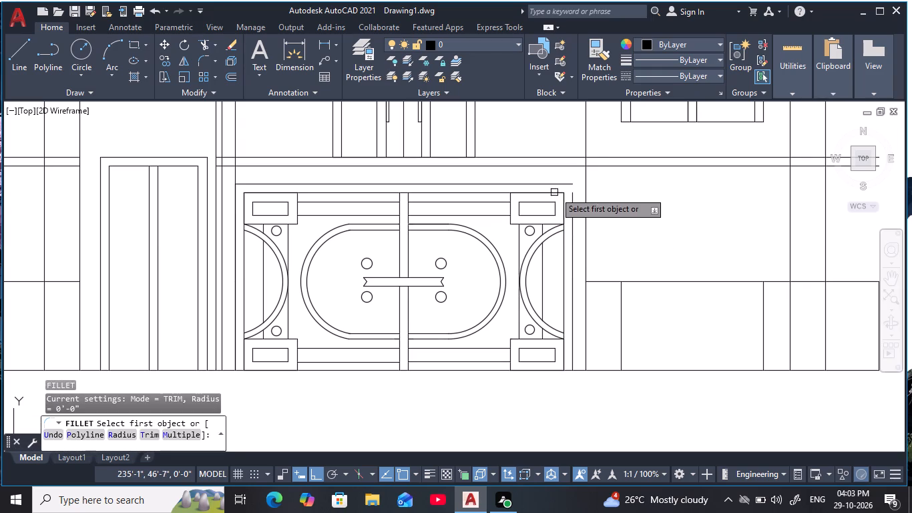
{"action": "left_click", "coordinate": [559, 185]}
{"action": "left_click", "coordinate": [574, 203]}
{"action": "key", "text": "Escape"}
{"action": "key", "text": "Escape"}
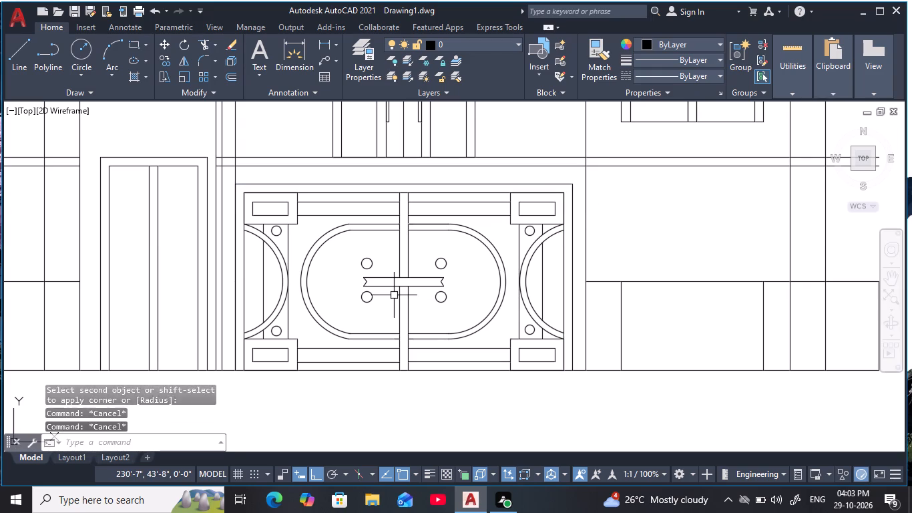
{"action": "key", "text": "Escape"}
{"action": "key", "text": "Escape"}
Trim the guide line just above the gate frame and erase its remaining upper piece.
{"action": "key", "text": "t"}
{"action": "key", "text": "r"}
{"action": "key", "text": "space"}
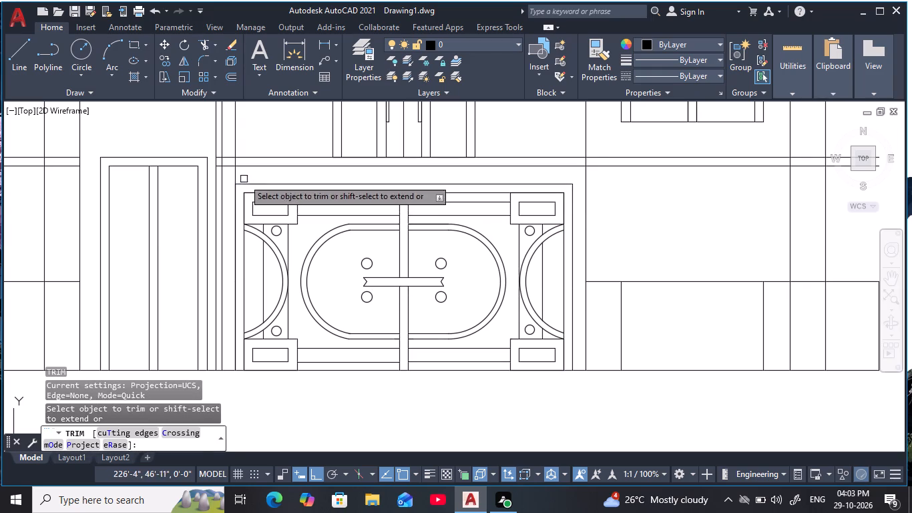
{"action": "left_click", "coordinate": [242, 176]}
{"action": "left_click", "coordinate": [232, 176]}
{"action": "key", "text": "Escape"}
{"action": "middle_click_drag", "start_coordinate": [254, 136], "coordinate": [295, 196]}
{"action": "key", "text": "Escape"}
{"action": "key", "text": "Escape"}
{"action": "key", "text": "Escape"}
{"action": "left_click", "coordinate": [294, 189]}
{"action": "left_click", "coordinate": [269, 176]}
{"action": "type", "text": "e"}
{"action": "key", "text": "space"}
{"action": "key", "text": "Escape"}
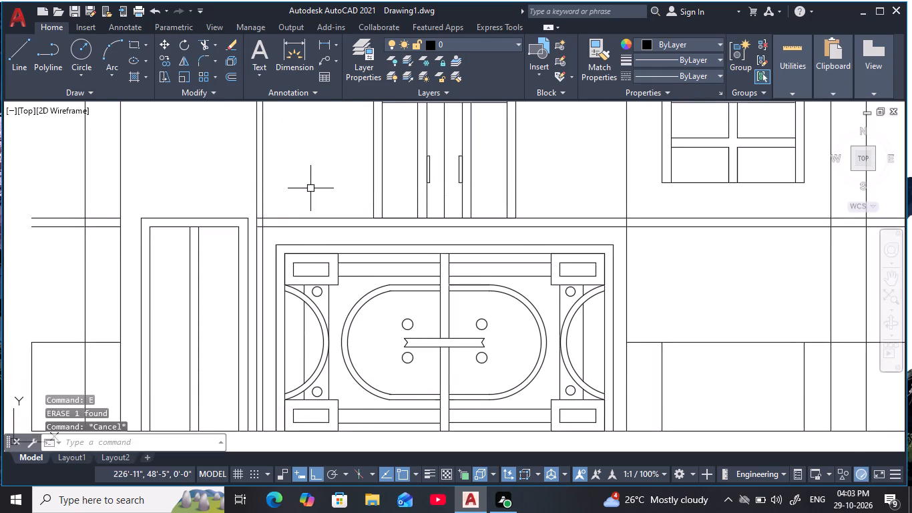
Draw a short horizontal line across the gap between the gate frame's right side and the wall, above mid-height.
{"action": "scroll", "coordinate": [310, 188], "scroll_direction": "down", "scroll_amount": 2}
{"action": "middle_click_drag", "start_coordinate": [313, 192], "coordinate": [327, 220]}
{"action": "scroll", "coordinate": [325, 222], "scroll_direction": "up", "scroll_amount": 2}
{"action": "middle_click_drag", "start_coordinate": [324, 224], "coordinate": [363, 194]}
{"action": "scroll", "coordinate": [363, 206], "scroll_direction": "down", "scroll_amount": 1}
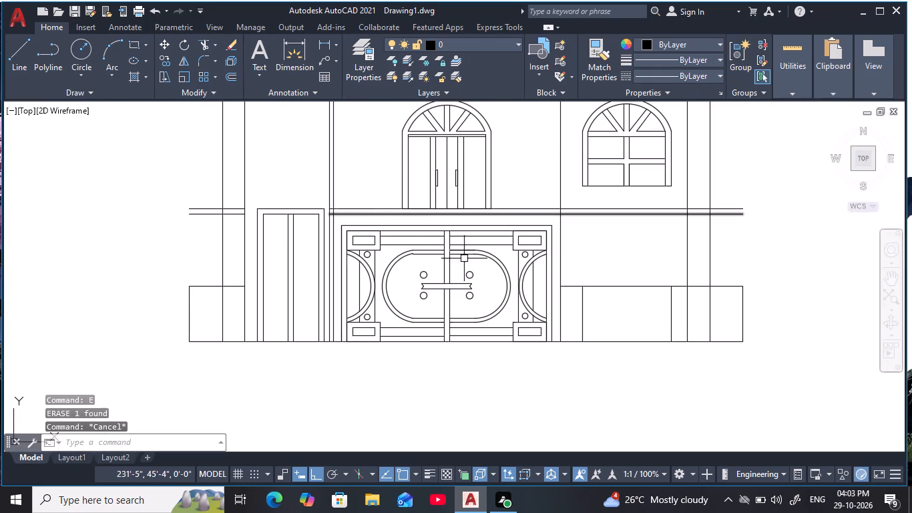
{"action": "scroll", "coordinate": [557, 270], "scroll_direction": "up", "scroll_amount": 1}
{"action": "middle_click", "coordinate": [557, 270]}
{"action": "scroll", "coordinate": [557, 270], "scroll_direction": "up", "scroll_amount": 1}
{"action": "key", "text": "Escape"}
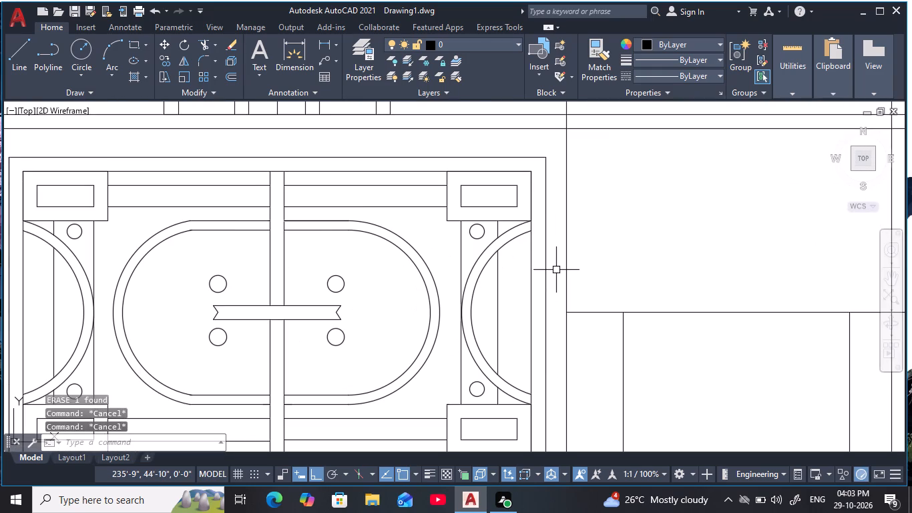
{"action": "type", "text": "l"}
{"action": "key", "text": "space"}
{"action": "middle_click_drag", "start_coordinate": [553, 252], "coordinate": [556, 262]}
{"action": "scroll", "coordinate": [556, 262], "scroll_direction": "down", "scroll_amount": 1}
{"action": "left_click", "coordinate": [552, 261]}
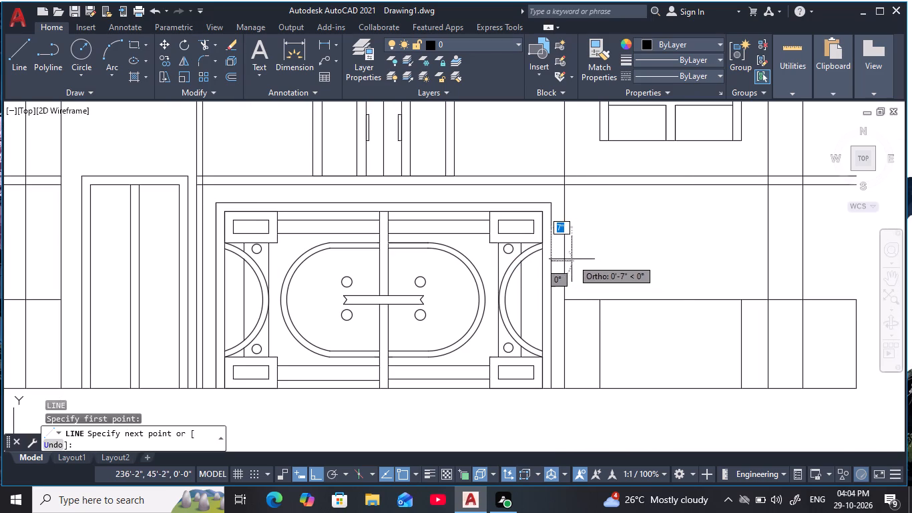
{"action": "left_click", "coordinate": [567, 261]}
{"action": "key", "text": "Escape"}
{"action": "key", "text": "Escape"}
{"action": "key", "text": "Escape"}
Draw a second short horizontal line across the gap right of the gate, about 2' below the first.
{"action": "middle_click_drag", "start_coordinate": [617, 286], "coordinate": [619, 256]}
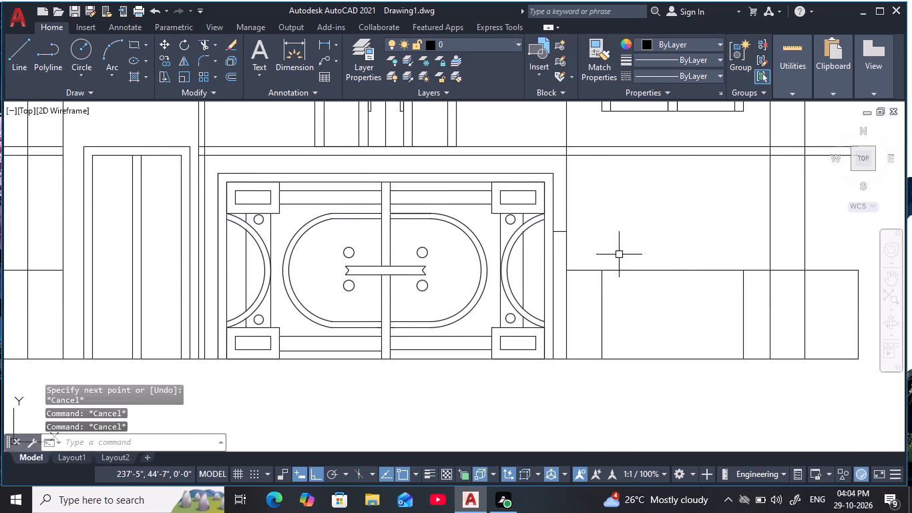
{"action": "key", "text": "space"}
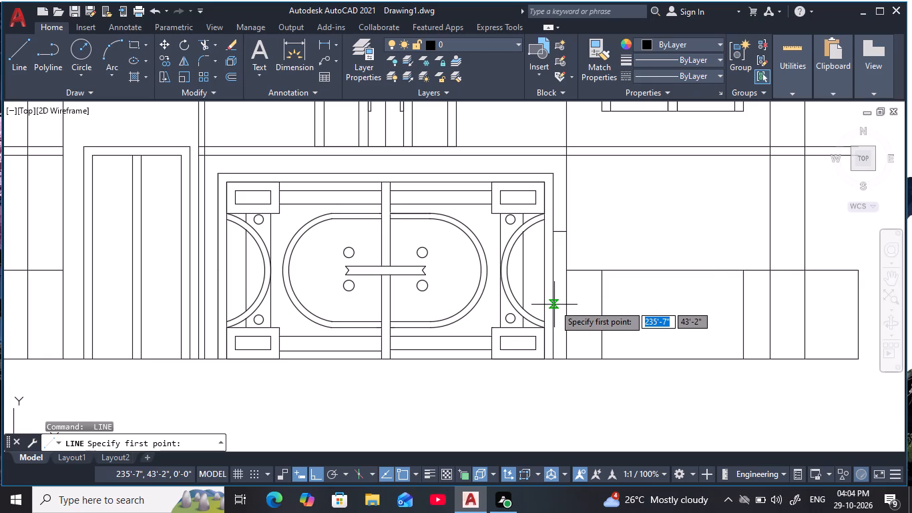
{"action": "left_click", "coordinate": [554, 305]}
{"action": "left_click", "coordinate": [568, 303]}
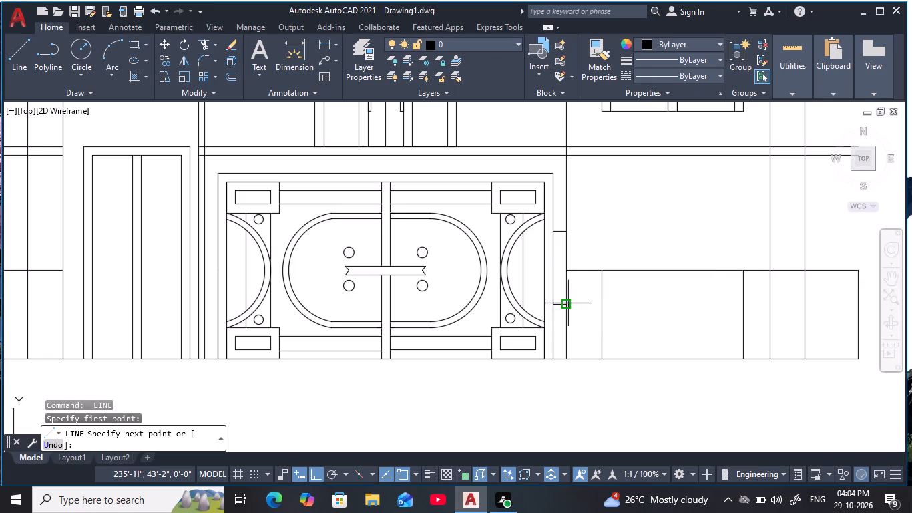
{"action": "key", "text": "Escape"}
{"action": "middle_click_drag", "start_coordinate": [578, 320], "coordinate": [648, 320]}
{"action": "key", "text": "Escape"}
{"action": "key", "text": "Escape"}
{"action": "key", "text": "space"}
{"action": "key", "text": "Escape"}
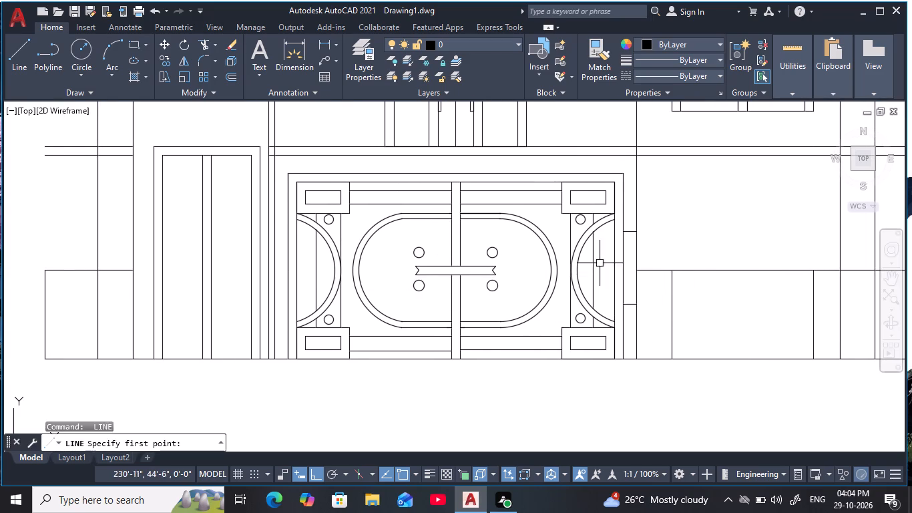
{"action": "key", "text": "Escape"}
{"action": "key", "text": "Escape"}
Draw two short horizontal lines across the gap left of the gate frame, level with the two on the right.
{"action": "type", "text": "l"}
{"action": "key", "text": "space"}
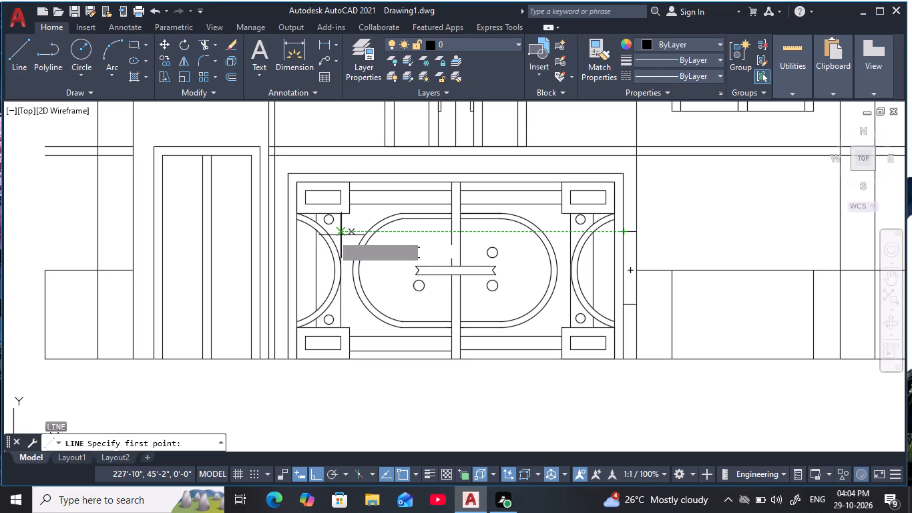
{"action": "left_click", "coordinate": [290, 231]}
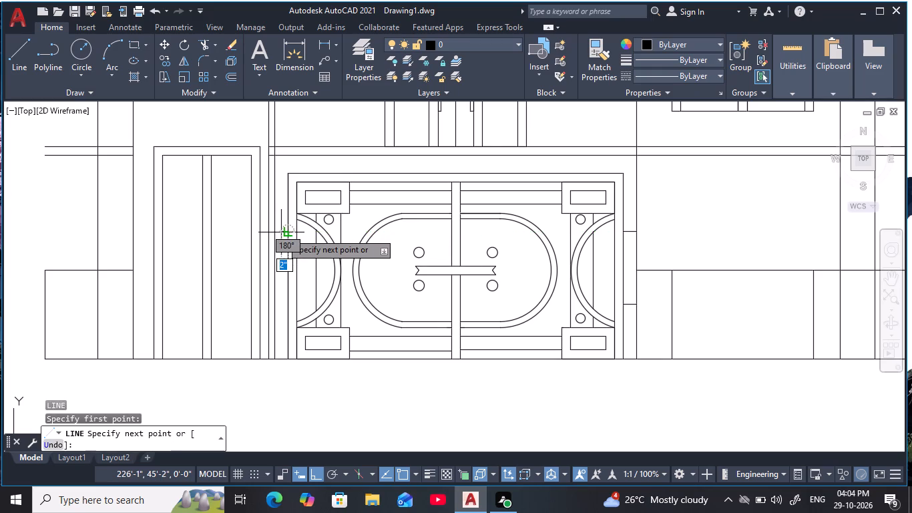
{"action": "left_click", "coordinate": [278, 230]}
{"action": "key", "text": "Escape"}
{"action": "key", "text": "Escape"}
{"action": "key", "text": "Escape"}
{"action": "key", "text": "space"}
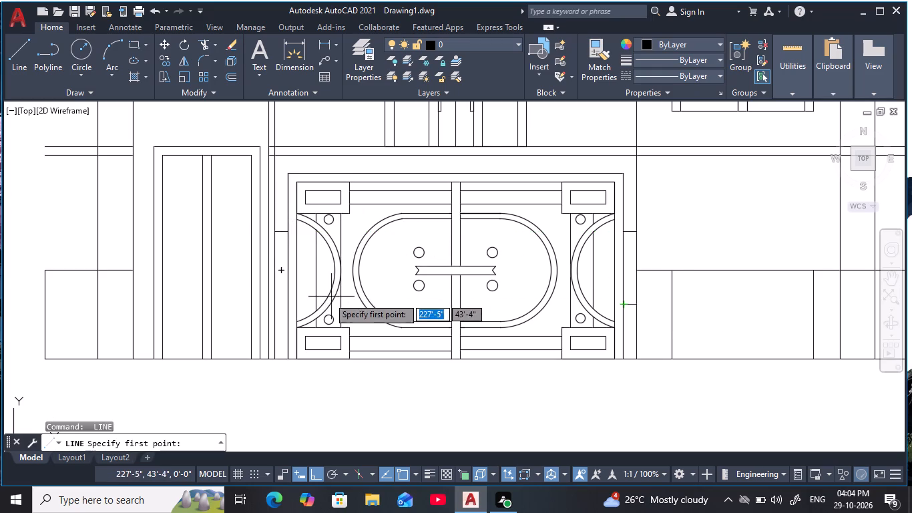
{"action": "left_click", "coordinate": [289, 301]}
{"action": "left_click", "coordinate": [278, 303]}
{"action": "key", "text": "Escape"}
{"action": "key", "text": "Escape"}
Examine the ground-floor elevation around the gate and the double door.
{"action": "scroll", "coordinate": [397, 289], "scroll_direction": "down", "scroll_amount": 1}
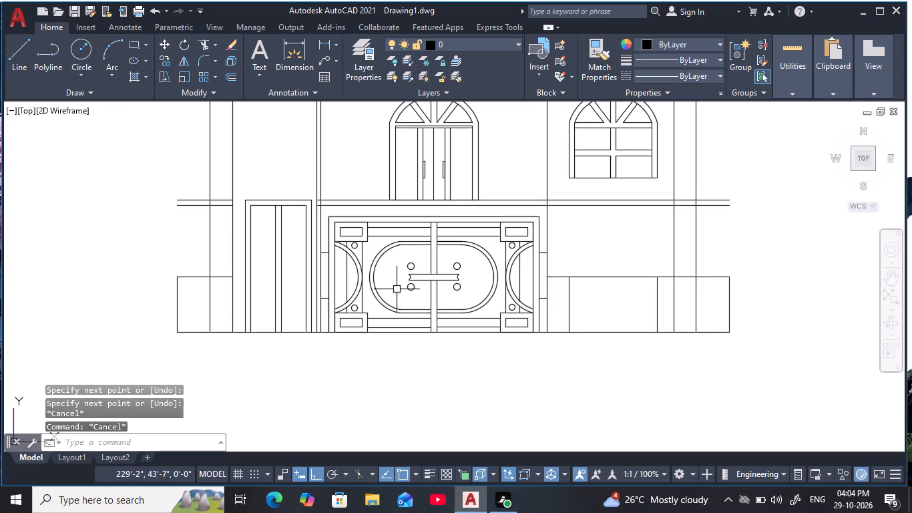
{"action": "middle_click_drag", "start_coordinate": [400, 291], "coordinate": [421, 294]}
{"action": "key", "text": "Escape"}
{"action": "key", "text": "Escape"}
{"action": "key", "text": "Escape"}
{"action": "middle_click_drag", "start_coordinate": [531, 290], "coordinate": [563, 270]}
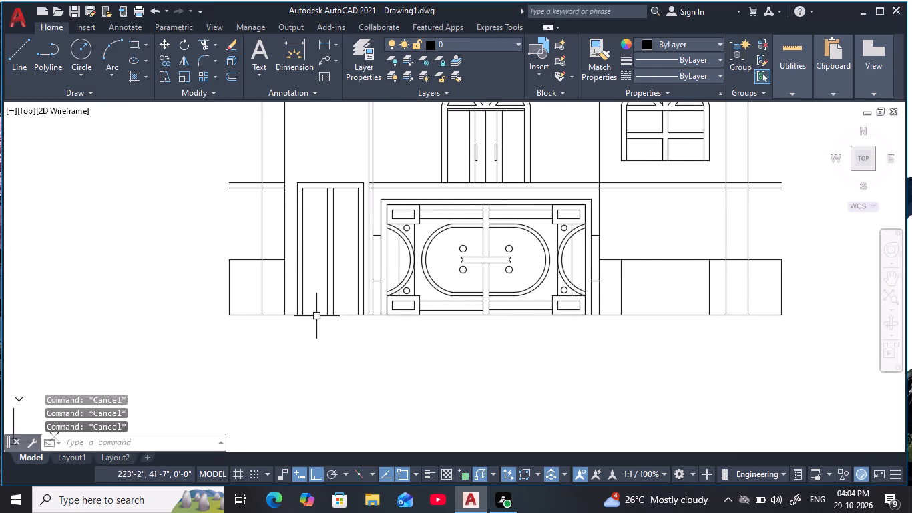
{"action": "key", "text": "Escape"}
{"action": "key", "text": "Escape"}
{"action": "middle_click_drag", "start_coordinate": [320, 300], "coordinate": [365, 320]}
{"action": "key", "text": "Escape"}
{"action": "key", "text": "Escape"}
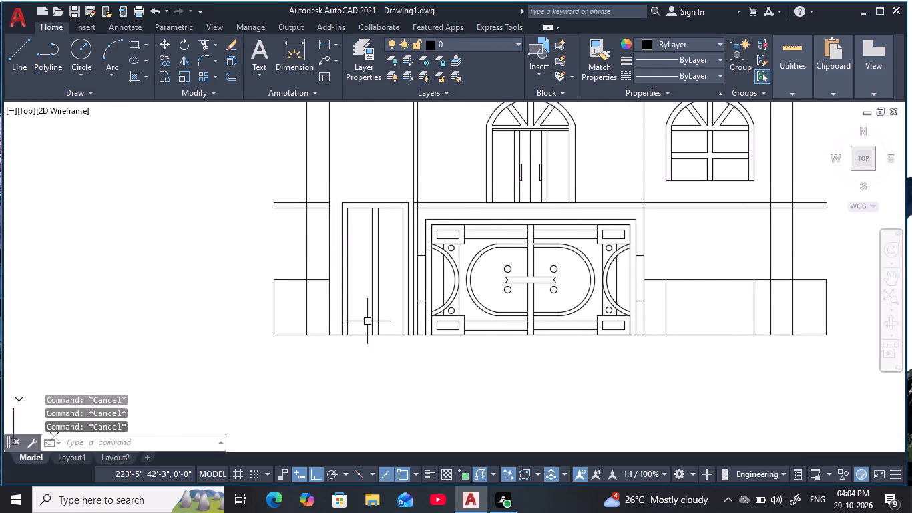
{"action": "key", "text": "Escape"}
{"action": "middle_click_drag", "start_coordinate": [364, 281], "coordinate": [338, 283]}
{"action": "scroll", "coordinate": [338, 283], "scroll_direction": "up", "scroll_amount": 1}
{"action": "key", "text": "Escape"}
{"action": "key", "text": "Escape"}
{"action": "key", "text": "Escape"}
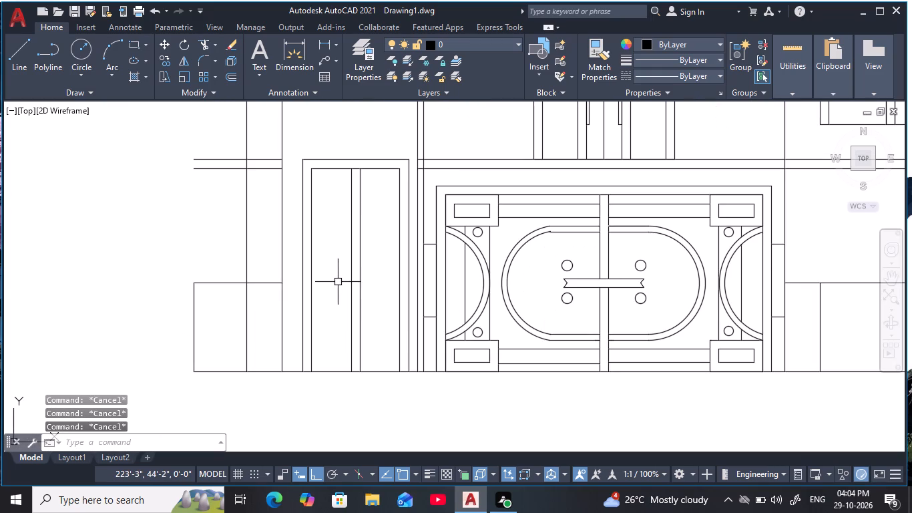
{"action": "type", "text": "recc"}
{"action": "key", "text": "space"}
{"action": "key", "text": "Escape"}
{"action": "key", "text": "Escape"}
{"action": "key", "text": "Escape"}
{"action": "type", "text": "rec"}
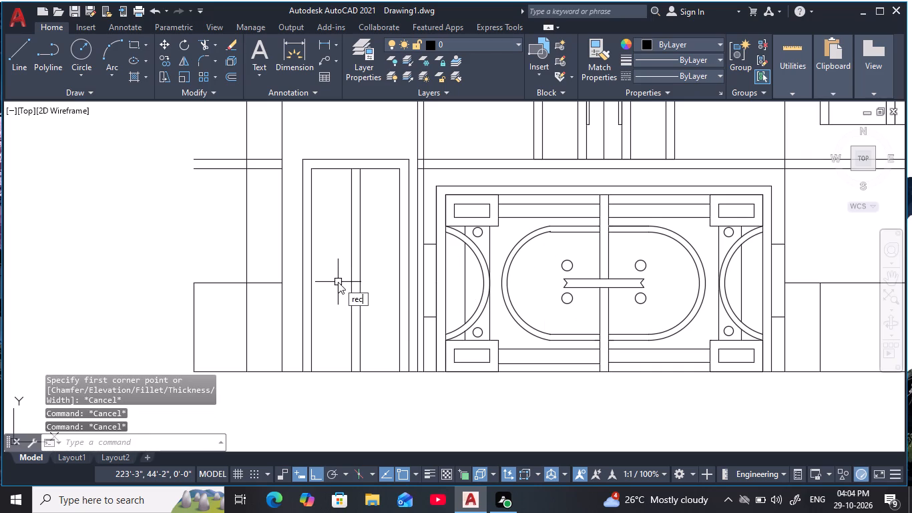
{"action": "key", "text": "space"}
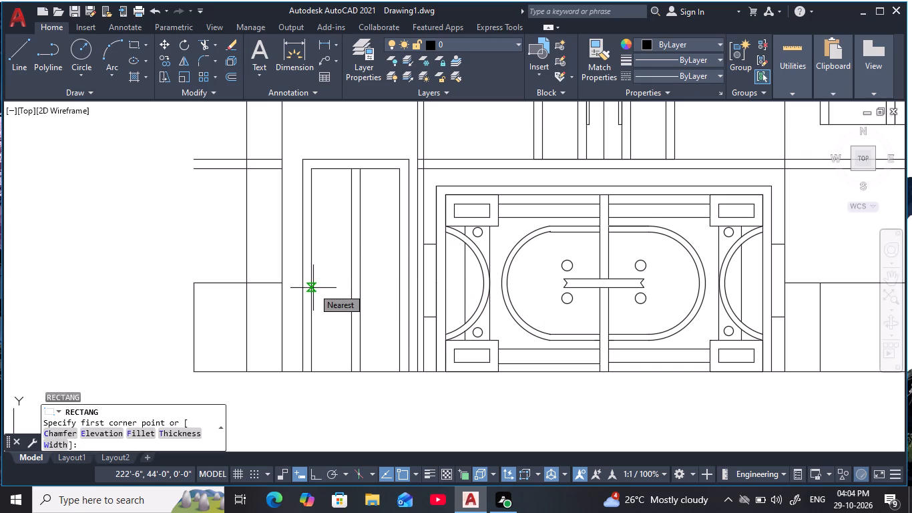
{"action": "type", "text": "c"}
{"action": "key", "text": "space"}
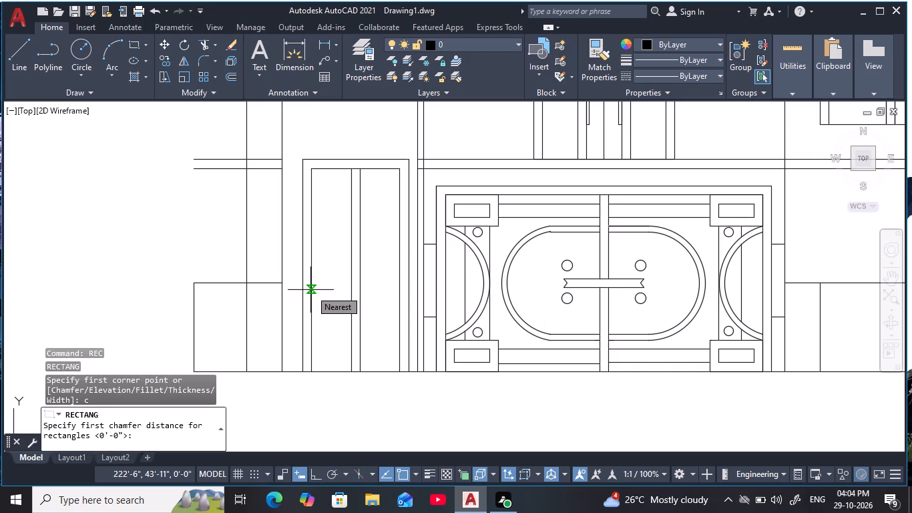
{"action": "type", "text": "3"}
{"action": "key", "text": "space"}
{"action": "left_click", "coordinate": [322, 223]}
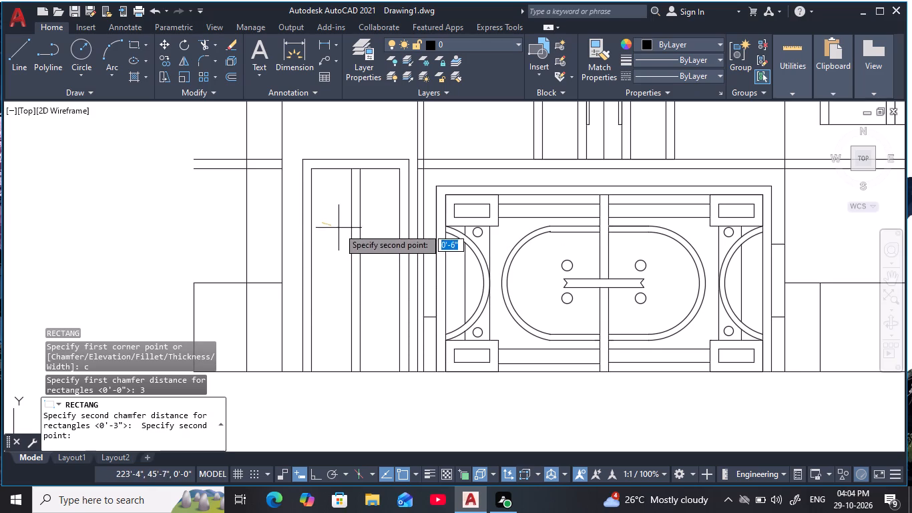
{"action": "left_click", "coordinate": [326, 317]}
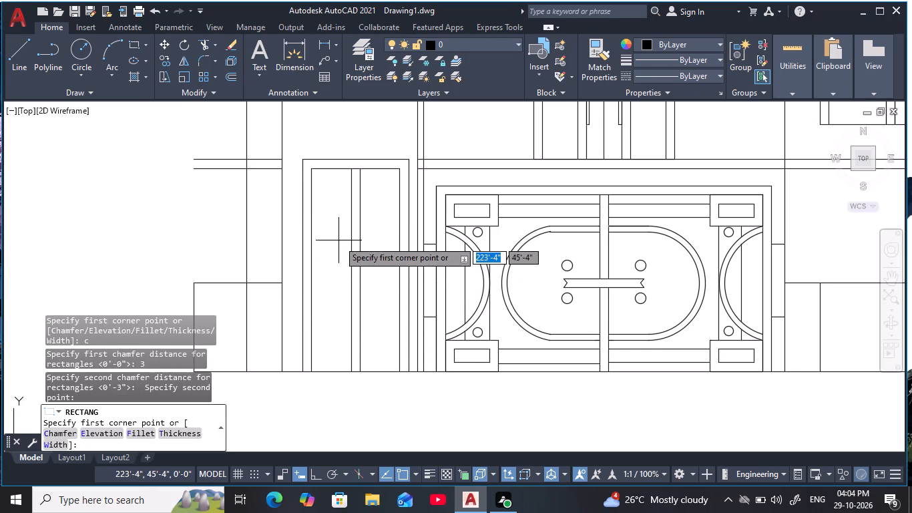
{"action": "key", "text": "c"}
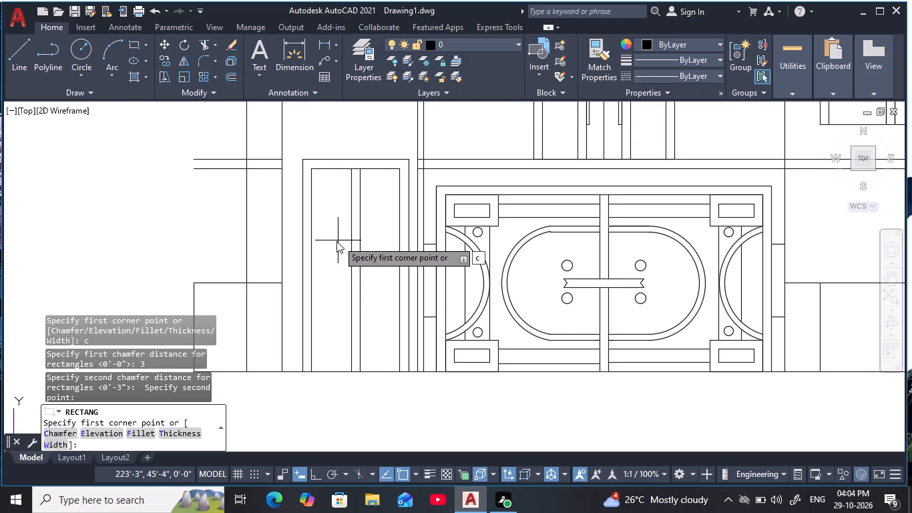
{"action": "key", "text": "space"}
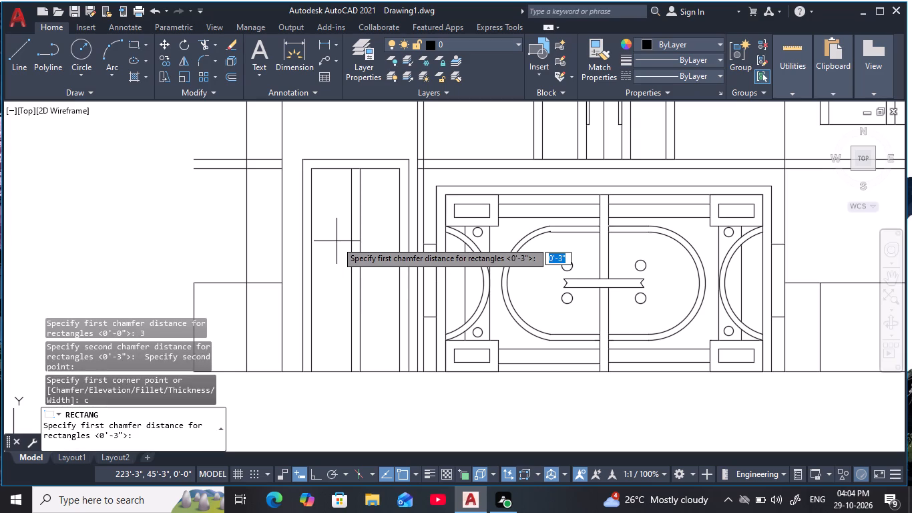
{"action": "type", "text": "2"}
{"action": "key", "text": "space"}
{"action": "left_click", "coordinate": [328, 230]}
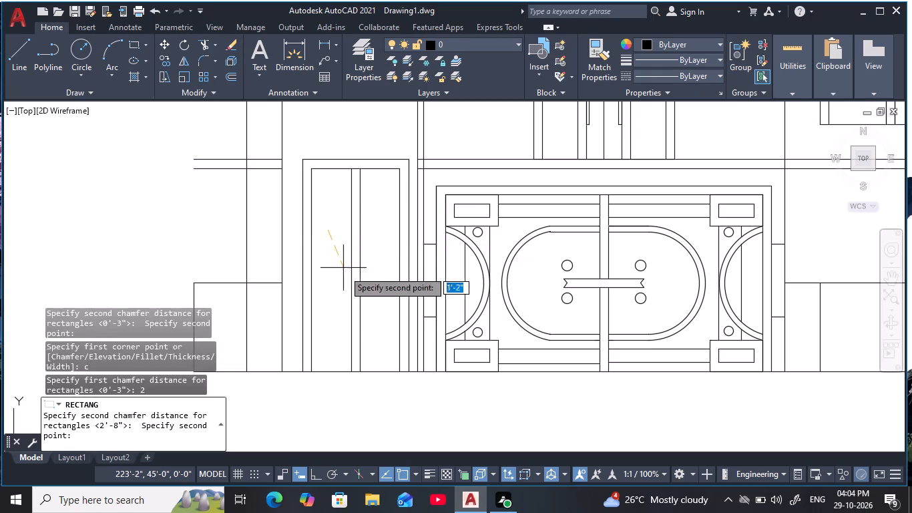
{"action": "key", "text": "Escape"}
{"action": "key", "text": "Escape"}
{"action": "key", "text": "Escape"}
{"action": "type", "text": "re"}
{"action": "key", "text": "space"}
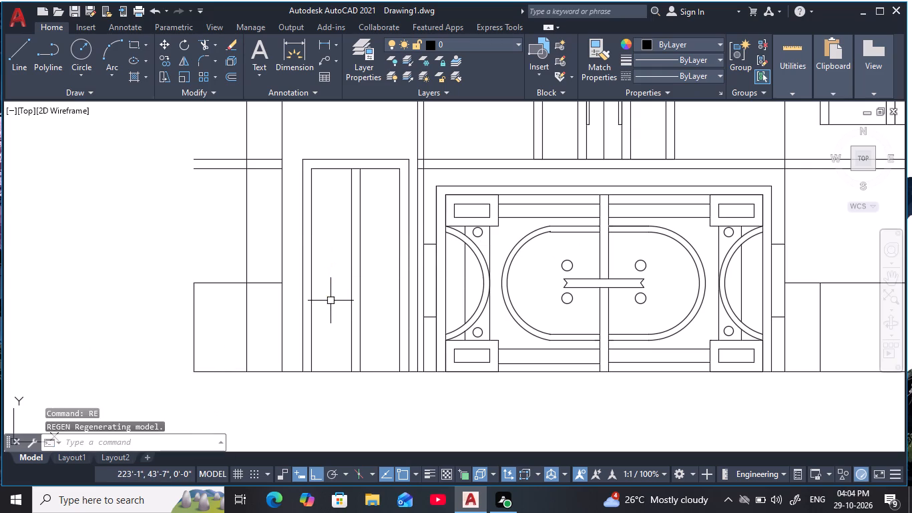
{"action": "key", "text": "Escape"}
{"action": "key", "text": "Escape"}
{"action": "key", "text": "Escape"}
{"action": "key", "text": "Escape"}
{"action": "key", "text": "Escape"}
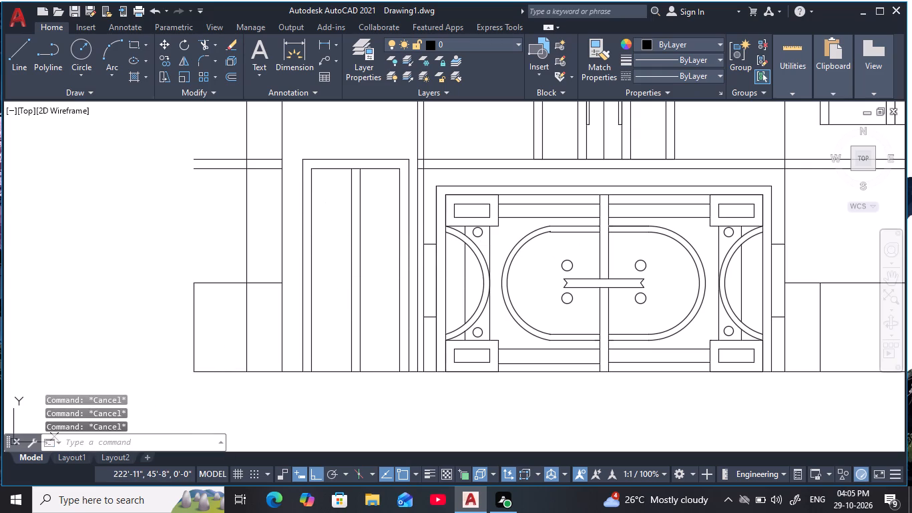
Draw a tall narrow rectangular panel inside the left leaf of the ground-floor double door.
{"action": "type", "text": "re"}
{"action": "key", "text": "c"}
{"action": "key", "text": "space"}
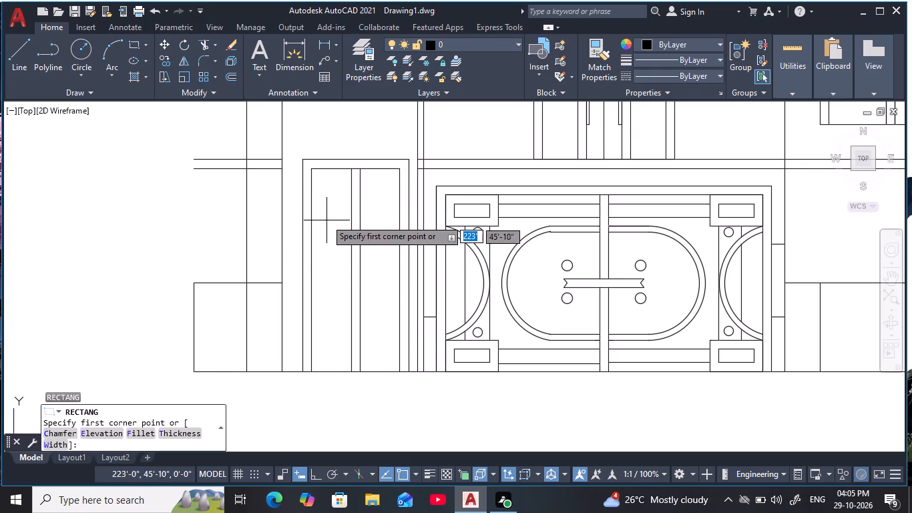
{"action": "left_click", "coordinate": [322, 204]}
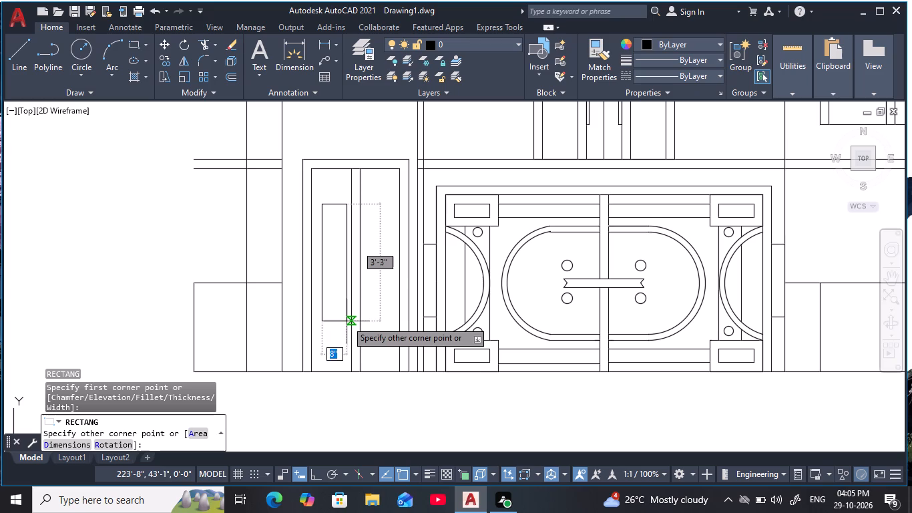
{"action": "left_click", "coordinate": [341, 343]}
{"action": "key", "text": "Escape"}
{"action": "key", "text": "Escape"}
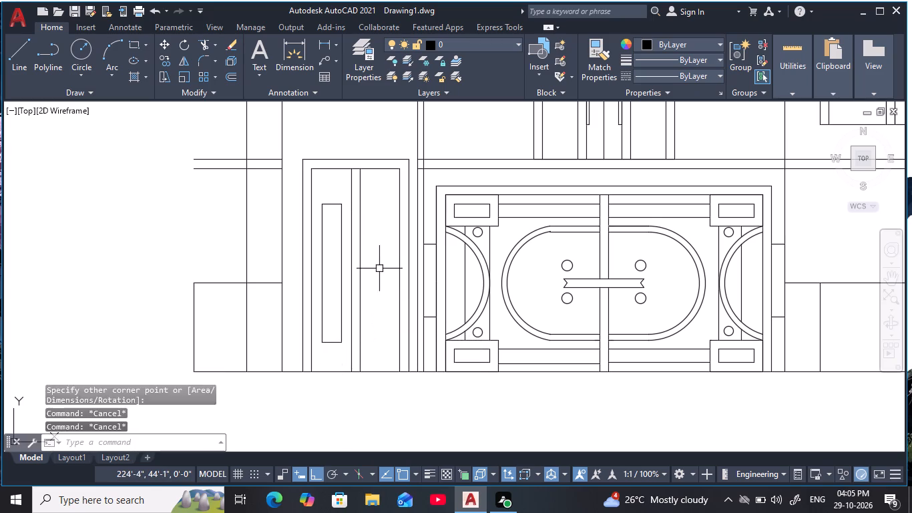
{"action": "key", "text": "Escape"}
{"action": "key", "text": "space"}
{"action": "key", "text": "Escape"}
{"action": "key", "text": "Escape"}
{"action": "key", "text": "Escape"}
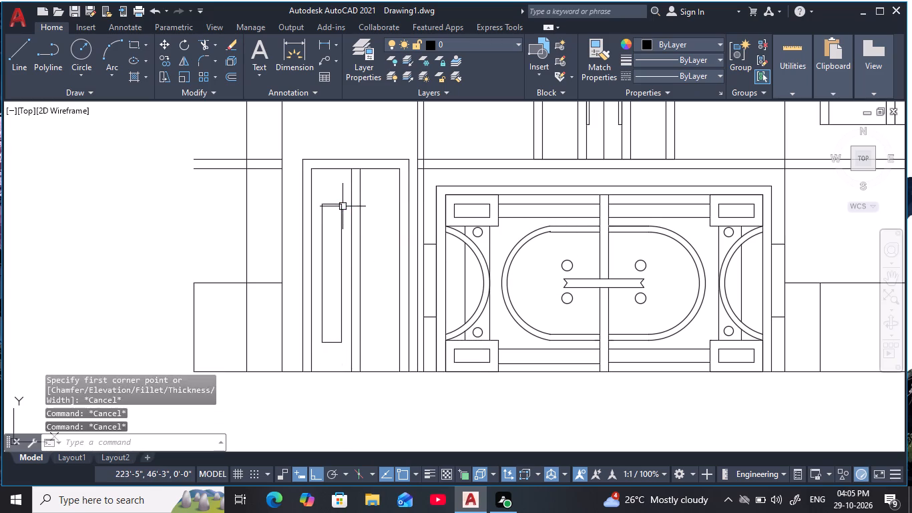
Copy the narrow panel horizontally about 1'-4" into the door's right leaf.
{"action": "left_click", "coordinate": [343, 207]}
{"action": "type", "text": "co"}
{"action": "key", "text": "space"}
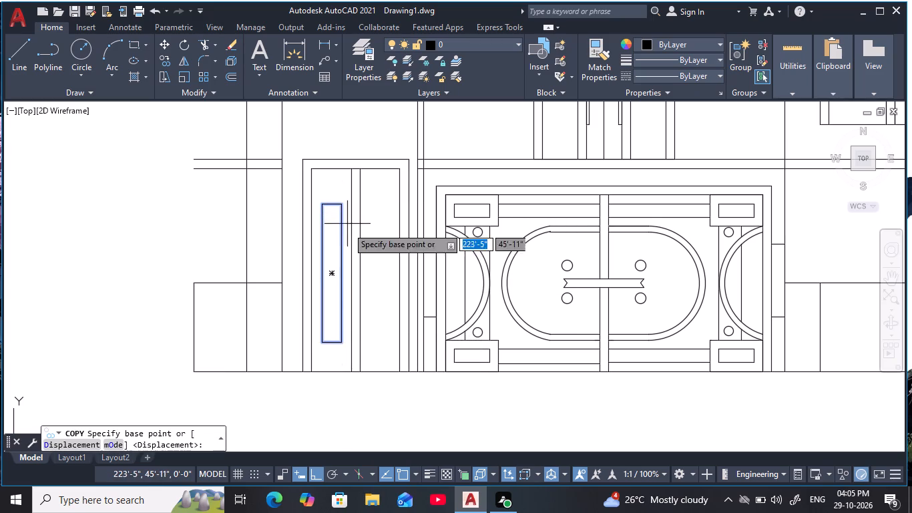
{"action": "left_click", "coordinate": [332, 276]}
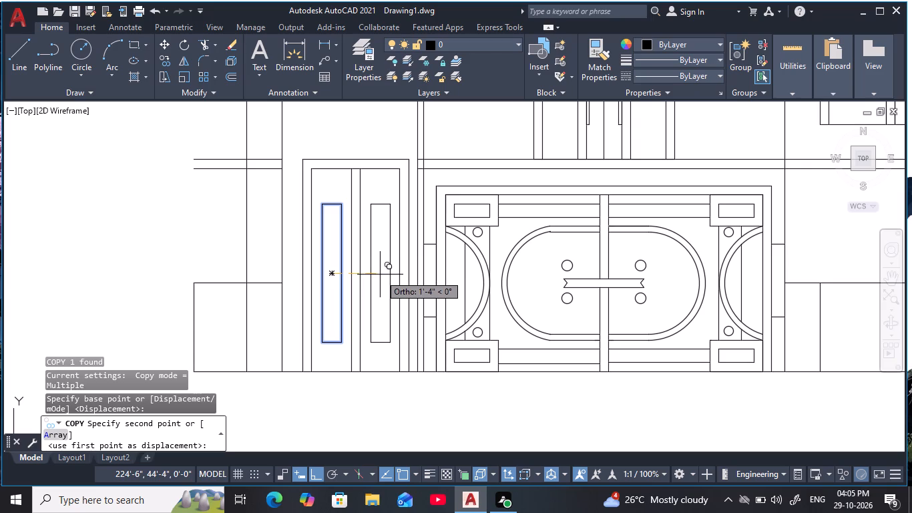
{"action": "left_click", "coordinate": [380, 275]}
{"action": "key", "text": "Escape"}
{"action": "key", "text": "Escape"}
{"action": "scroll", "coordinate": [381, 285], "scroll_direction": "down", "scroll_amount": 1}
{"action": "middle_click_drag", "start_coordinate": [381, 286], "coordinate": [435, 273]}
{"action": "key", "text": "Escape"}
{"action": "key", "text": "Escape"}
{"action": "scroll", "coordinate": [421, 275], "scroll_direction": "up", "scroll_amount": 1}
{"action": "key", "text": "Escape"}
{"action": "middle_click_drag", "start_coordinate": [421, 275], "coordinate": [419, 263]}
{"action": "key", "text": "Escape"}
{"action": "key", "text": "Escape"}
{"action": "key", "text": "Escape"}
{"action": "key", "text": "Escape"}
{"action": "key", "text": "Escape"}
Erase the two short horizontal floor-band lines left of the double door.
{"action": "scroll", "coordinate": [419, 263], "scroll_direction": "down", "scroll_amount": 1}
{"action": "middle_click_drag", "start_coordinate": [423, 283], "coordinate": [421, 293]}
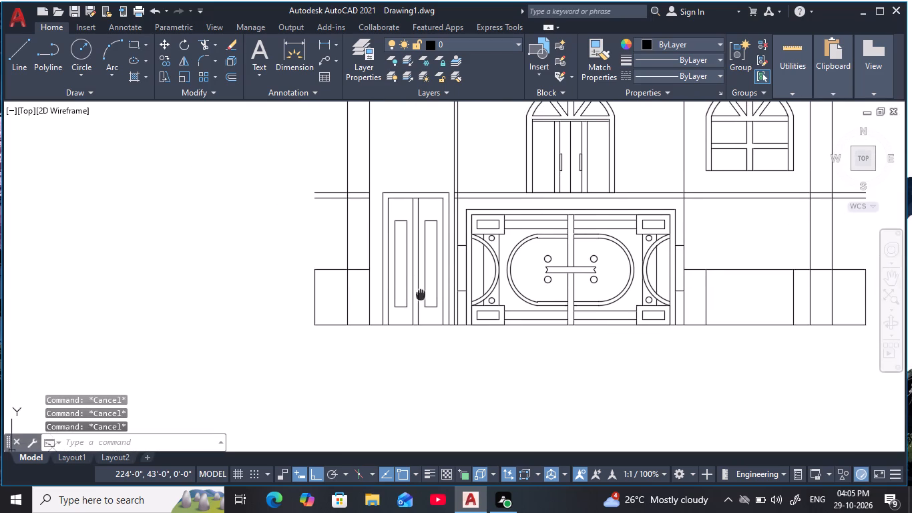
{"action": "middle_click_drag", "start_coordinate": [421, 293], "coordinate": [421, 294]}
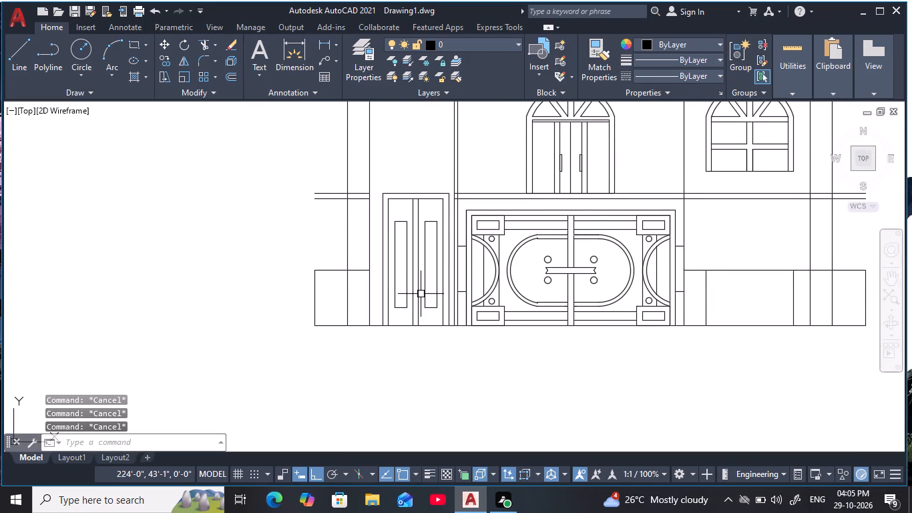
{"action": "left_click", "coordinate": [329, 210]}
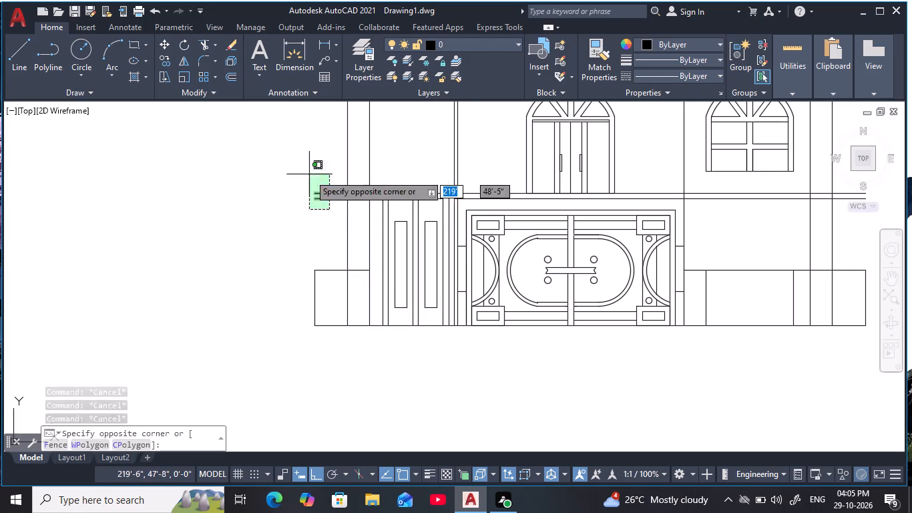
{"action": "left_click", "coordinate": [309, 174]}
{"action": "type", "text": "e"}
{"action": "key", "text": "space"}
{"action": "key", "text": "Escape"}
{"action": "key", "text": "Escape"}
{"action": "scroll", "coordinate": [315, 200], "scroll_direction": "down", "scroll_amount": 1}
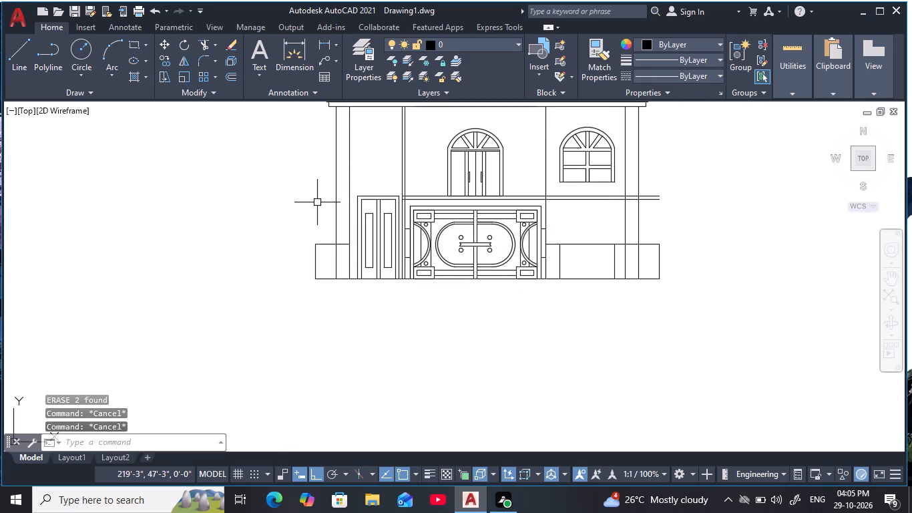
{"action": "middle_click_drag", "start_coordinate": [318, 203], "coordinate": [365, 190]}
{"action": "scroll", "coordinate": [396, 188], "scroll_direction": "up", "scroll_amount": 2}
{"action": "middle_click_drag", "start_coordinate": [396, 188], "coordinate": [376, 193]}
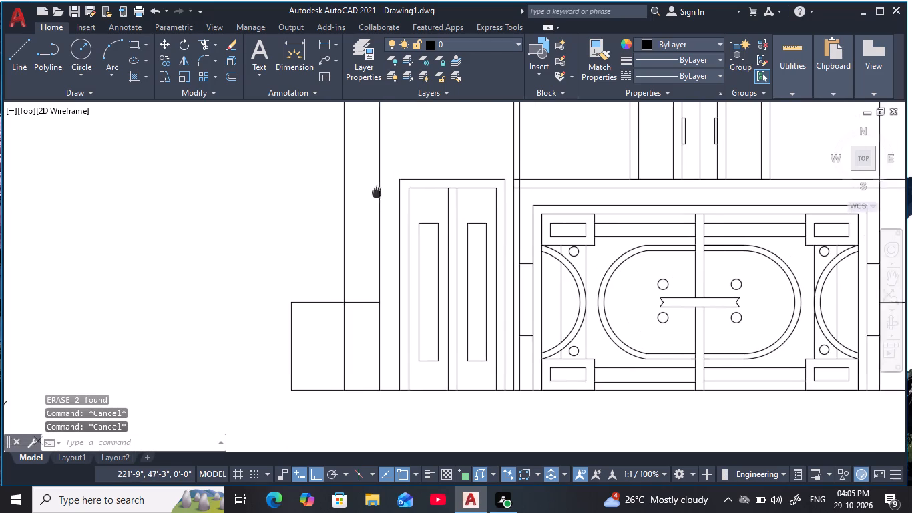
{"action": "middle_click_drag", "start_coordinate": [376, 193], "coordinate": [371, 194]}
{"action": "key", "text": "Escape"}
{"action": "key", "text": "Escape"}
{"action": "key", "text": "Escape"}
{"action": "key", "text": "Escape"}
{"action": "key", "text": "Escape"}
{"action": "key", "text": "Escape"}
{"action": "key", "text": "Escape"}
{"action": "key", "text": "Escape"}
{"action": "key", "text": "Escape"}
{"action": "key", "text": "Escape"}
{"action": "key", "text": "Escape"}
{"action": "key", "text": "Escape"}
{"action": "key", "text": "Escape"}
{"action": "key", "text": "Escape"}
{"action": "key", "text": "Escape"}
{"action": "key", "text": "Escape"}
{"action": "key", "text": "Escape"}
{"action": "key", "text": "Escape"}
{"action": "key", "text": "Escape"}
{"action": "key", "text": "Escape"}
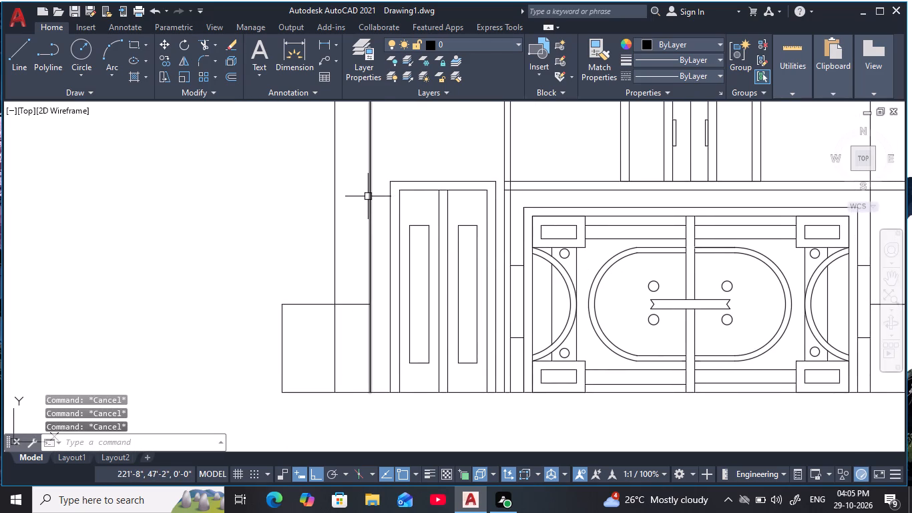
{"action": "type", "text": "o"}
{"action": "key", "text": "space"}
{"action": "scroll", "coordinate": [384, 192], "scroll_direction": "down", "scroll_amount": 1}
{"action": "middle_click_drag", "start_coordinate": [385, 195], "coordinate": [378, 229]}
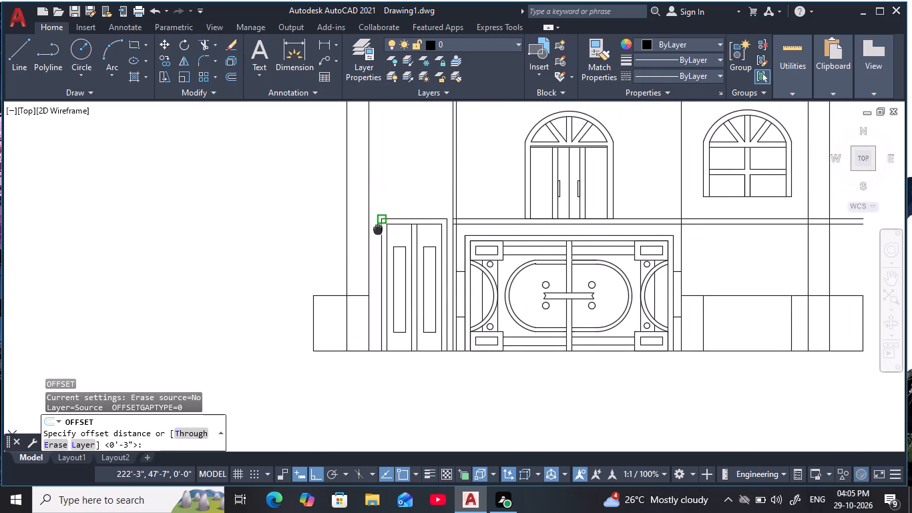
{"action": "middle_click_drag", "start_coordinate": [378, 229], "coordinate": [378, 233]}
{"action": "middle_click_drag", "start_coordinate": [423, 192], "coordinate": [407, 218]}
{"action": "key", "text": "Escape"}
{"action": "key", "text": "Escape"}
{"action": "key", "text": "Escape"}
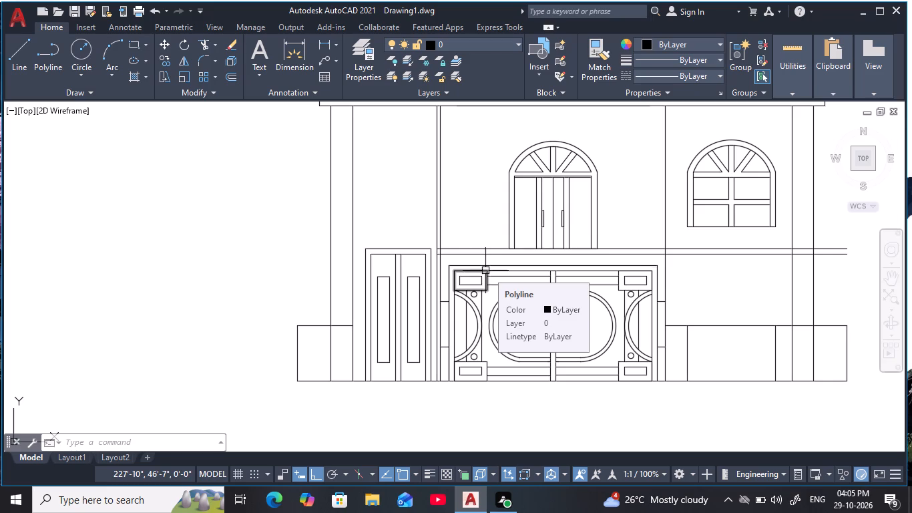
Erase the two long horizontal floor-band lines running above the gate to the elevation's right end.
{"action": "left_click", "coordinate": [730, 279]}
{"action": "left_click", "coordinate": [698, 234]}
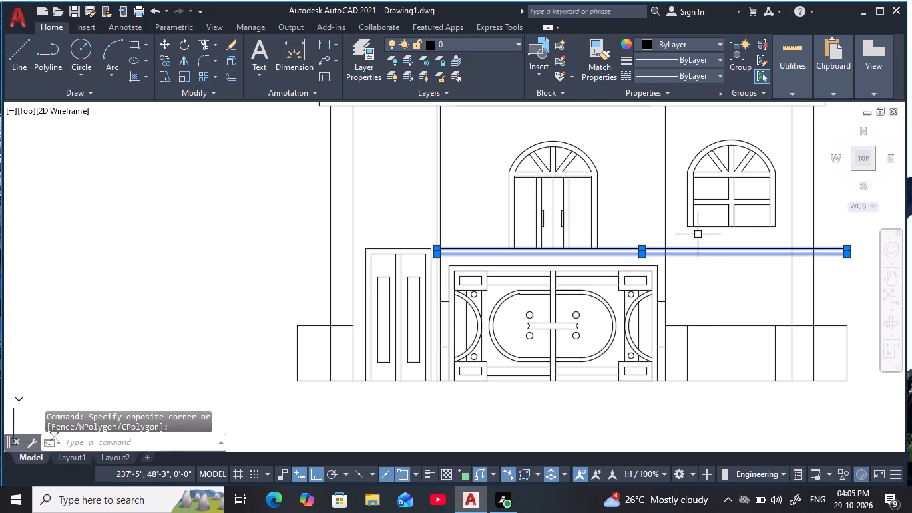
{"action": "key", "text": "e"}
{"action": "key", "text": "space"}
{"action": "key", "text": "Escape"}
{"action": "key", "text": "Escape"}
{"action": "key", "text": "Escape"}
{"action": "key", "text": "Escape"}
{"action": "key", "text": "Escape"}
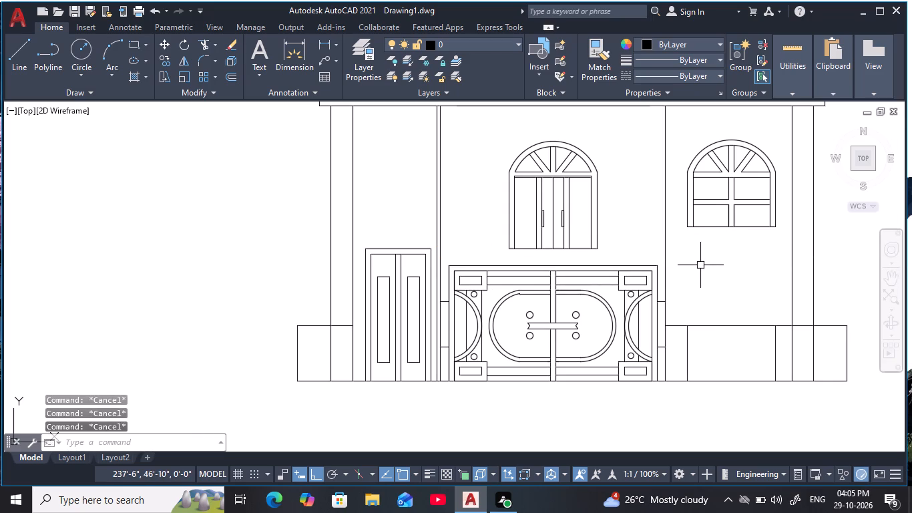
{"action": "key", "text": "Escape"}
{"action": "key", "text": "Escape"}
{"action": "key", "text": "Escape"}
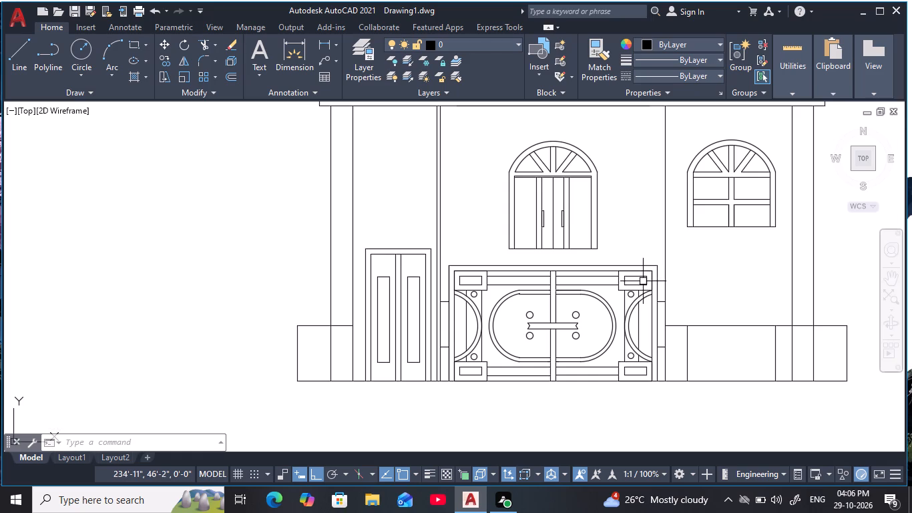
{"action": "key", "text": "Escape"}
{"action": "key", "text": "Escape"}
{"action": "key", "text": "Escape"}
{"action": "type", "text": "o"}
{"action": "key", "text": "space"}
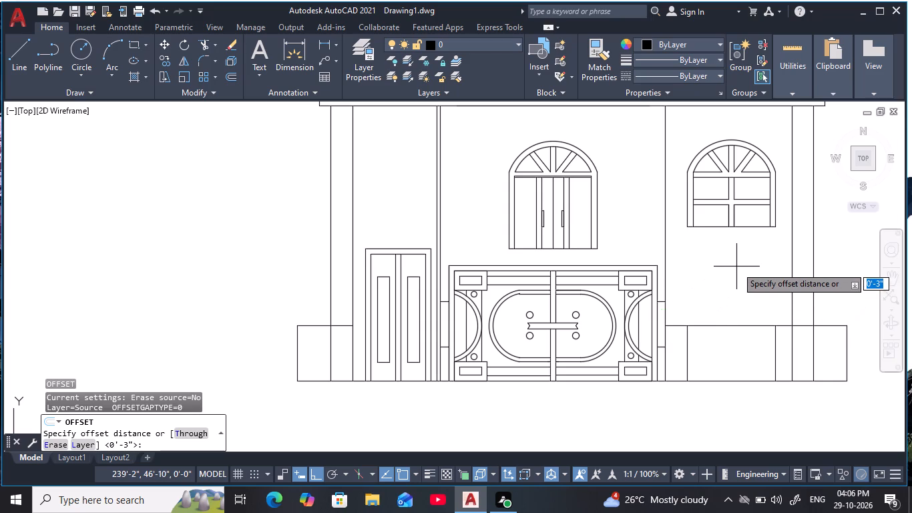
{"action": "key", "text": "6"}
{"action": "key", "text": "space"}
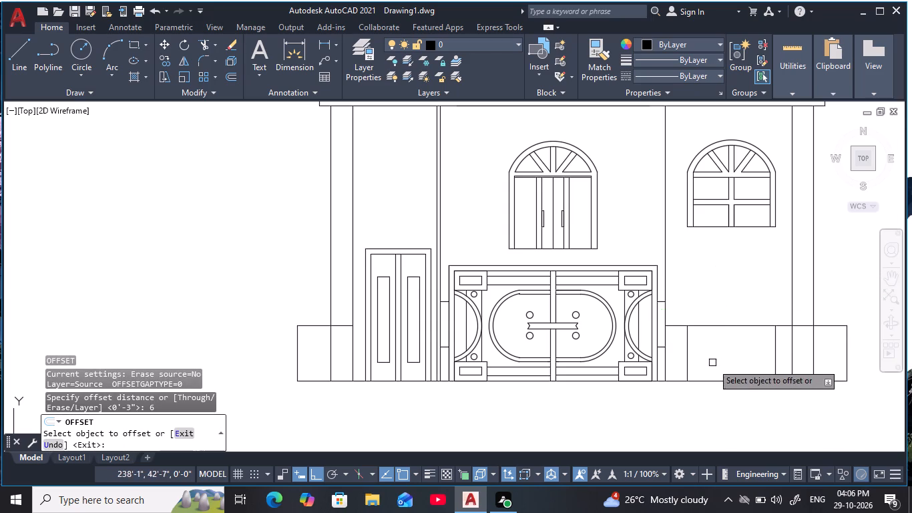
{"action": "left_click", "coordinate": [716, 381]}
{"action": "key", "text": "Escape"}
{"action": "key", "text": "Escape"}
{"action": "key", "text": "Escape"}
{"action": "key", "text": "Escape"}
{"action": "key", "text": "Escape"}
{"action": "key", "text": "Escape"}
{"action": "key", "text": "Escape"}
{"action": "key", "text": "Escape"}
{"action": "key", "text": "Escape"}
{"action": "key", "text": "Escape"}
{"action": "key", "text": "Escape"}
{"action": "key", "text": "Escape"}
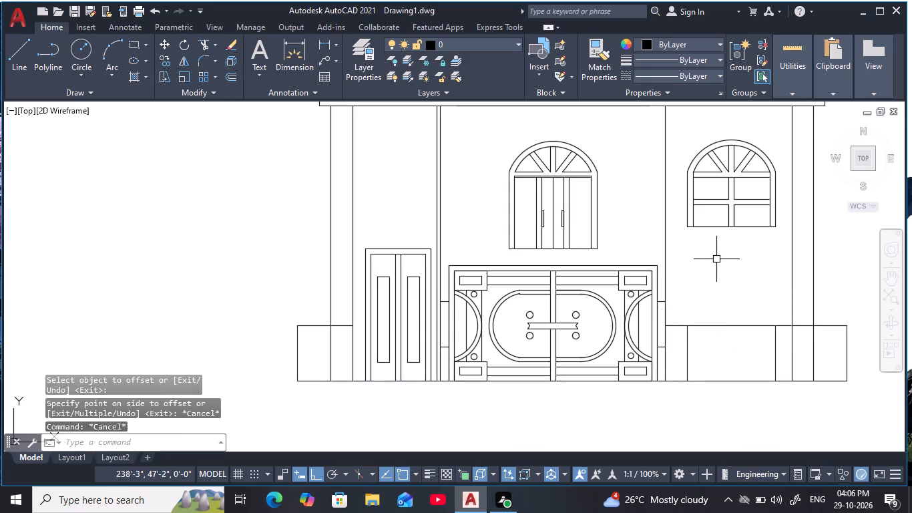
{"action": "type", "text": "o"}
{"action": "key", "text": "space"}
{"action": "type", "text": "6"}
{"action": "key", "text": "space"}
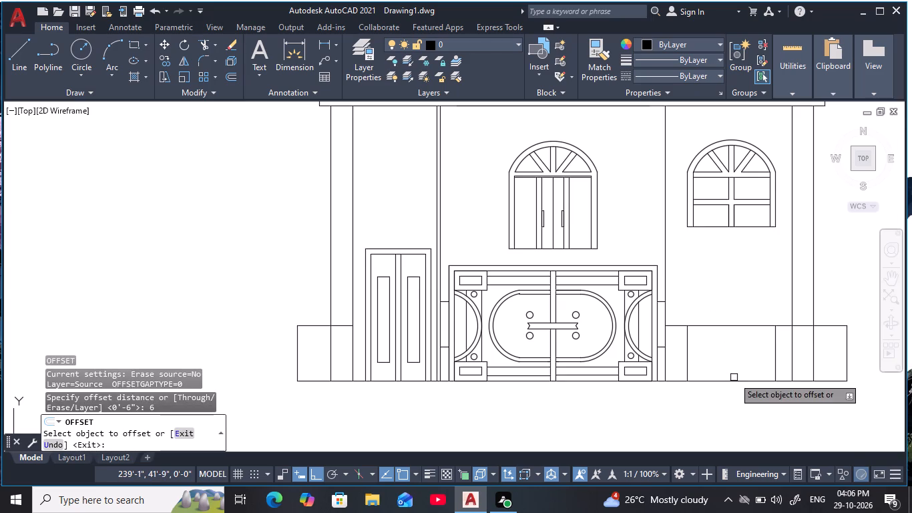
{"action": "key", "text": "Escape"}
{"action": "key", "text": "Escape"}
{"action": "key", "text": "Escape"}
Offset the ground line 6' upward to form a full-width floor line above the gate.
{"action": "type", "text": "o 6'"}
{"action": "key", "text": "space"}
{"action": "left_click", "coordinate": [740, 381]}
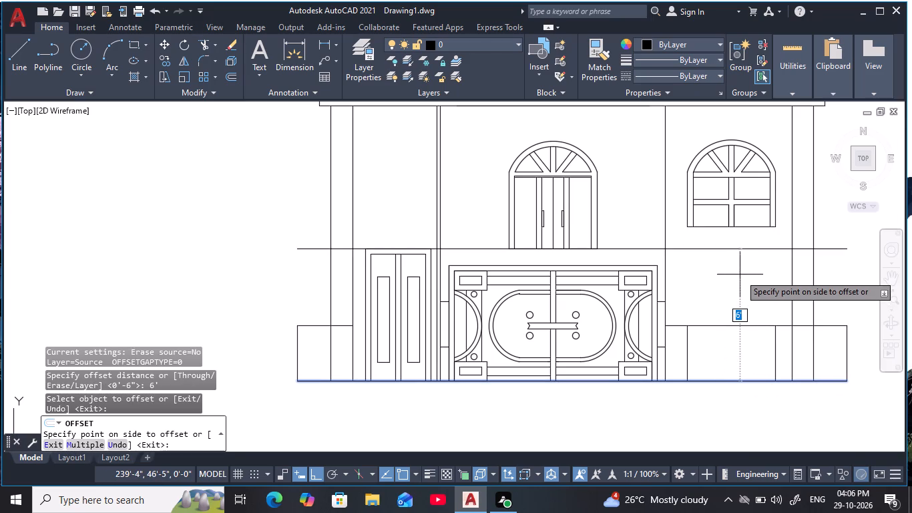
{"action": "left_click", "coordinate": [746, 236]}
{"action": "key", "text": "Escape"}
{"action": "key", "text": "Escape"}
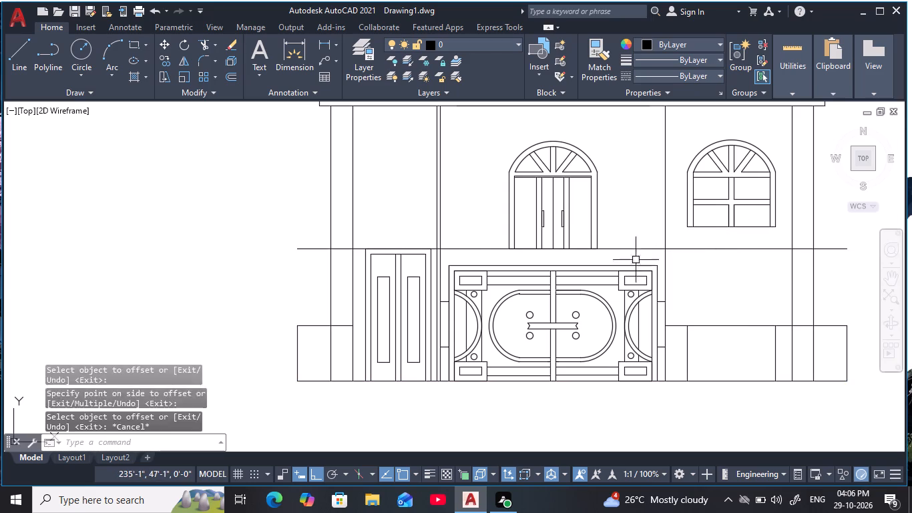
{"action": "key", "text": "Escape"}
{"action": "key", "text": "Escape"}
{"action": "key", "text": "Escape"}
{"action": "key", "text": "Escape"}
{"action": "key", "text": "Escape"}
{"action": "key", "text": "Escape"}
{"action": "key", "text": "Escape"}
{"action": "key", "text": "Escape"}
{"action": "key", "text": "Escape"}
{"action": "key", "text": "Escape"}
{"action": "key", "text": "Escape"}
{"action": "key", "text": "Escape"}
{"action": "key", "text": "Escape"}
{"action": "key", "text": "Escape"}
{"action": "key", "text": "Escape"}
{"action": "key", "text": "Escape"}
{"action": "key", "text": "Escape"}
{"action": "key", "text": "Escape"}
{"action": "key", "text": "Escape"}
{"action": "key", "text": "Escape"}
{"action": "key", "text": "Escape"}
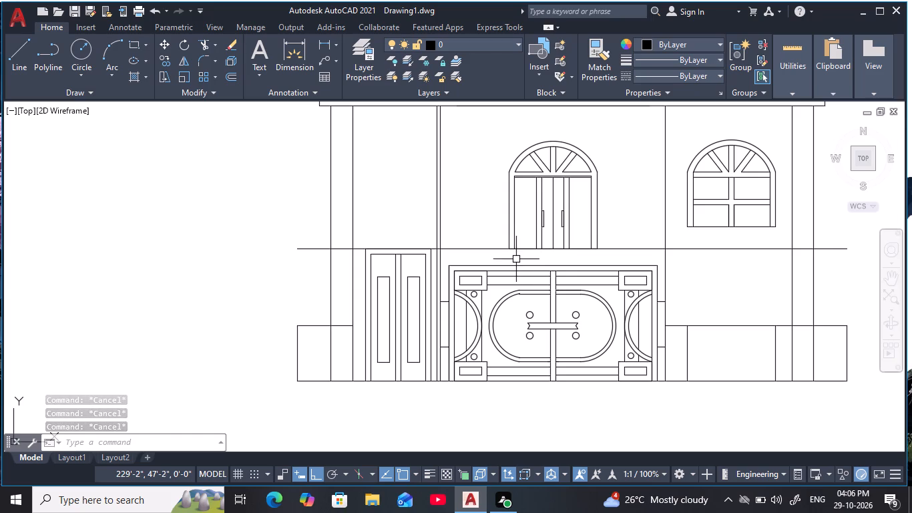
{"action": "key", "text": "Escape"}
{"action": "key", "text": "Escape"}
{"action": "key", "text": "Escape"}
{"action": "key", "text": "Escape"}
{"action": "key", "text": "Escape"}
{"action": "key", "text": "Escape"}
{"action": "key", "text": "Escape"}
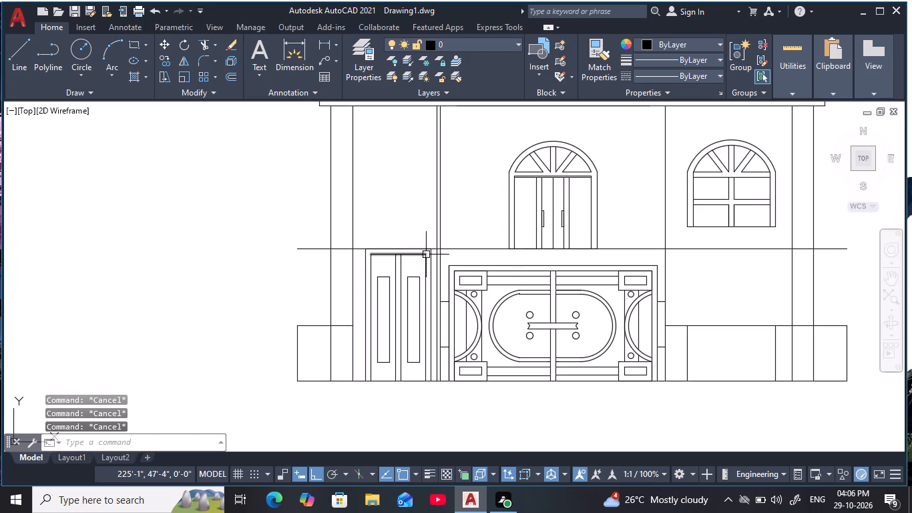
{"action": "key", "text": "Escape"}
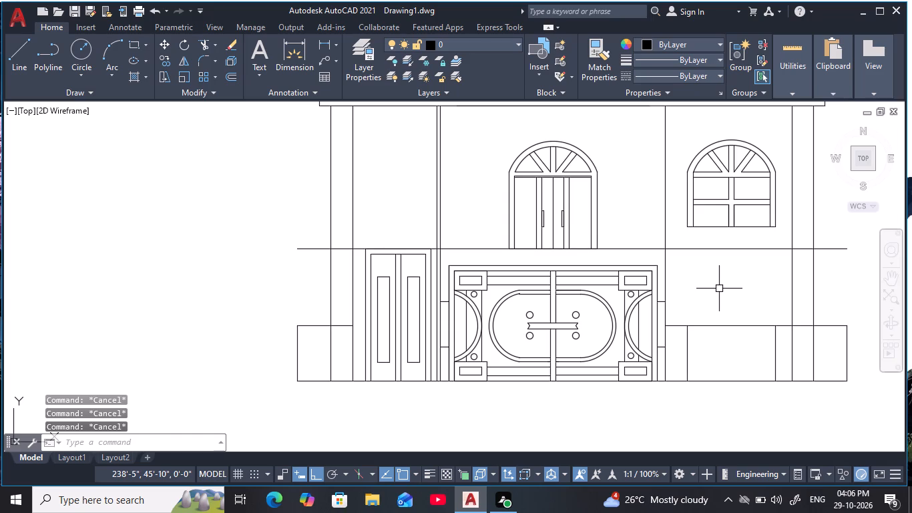
Trim the new floor line's ends beyond and across the outer columns on both sides of the elevation.
{"action": "type", "text": "tr"}
{"action": "key", "text": "space"}
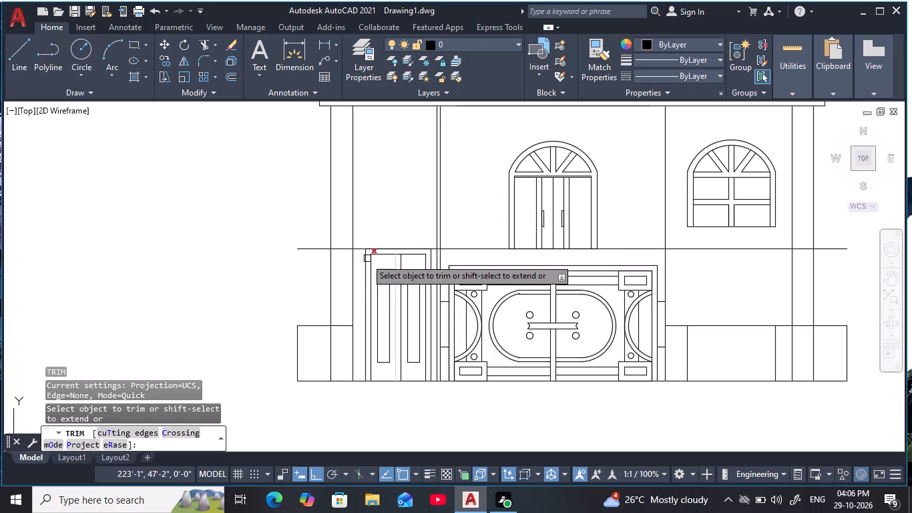
{"action": "left_click", "coordinate": [317, 251]}
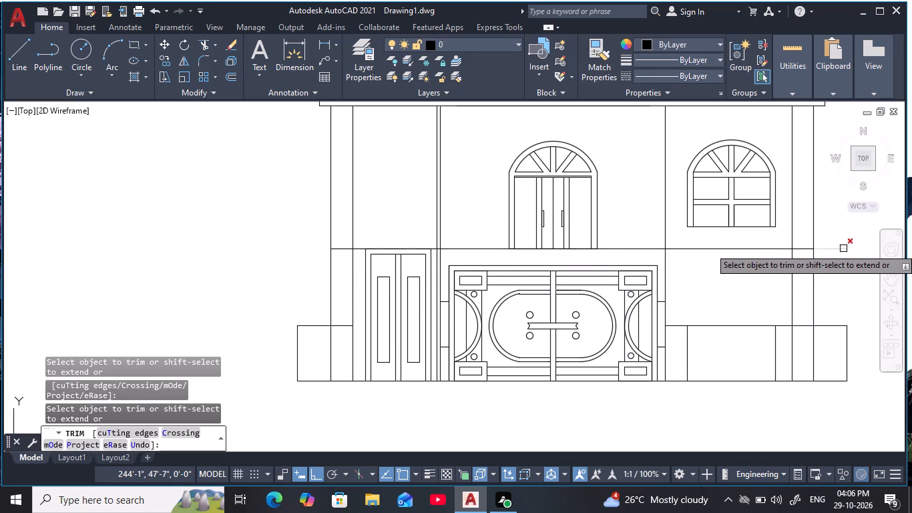
{"action": "left_click", "coordinate": [843, 248]}
{"action": "left_click", "coordinate": [803, 249]}
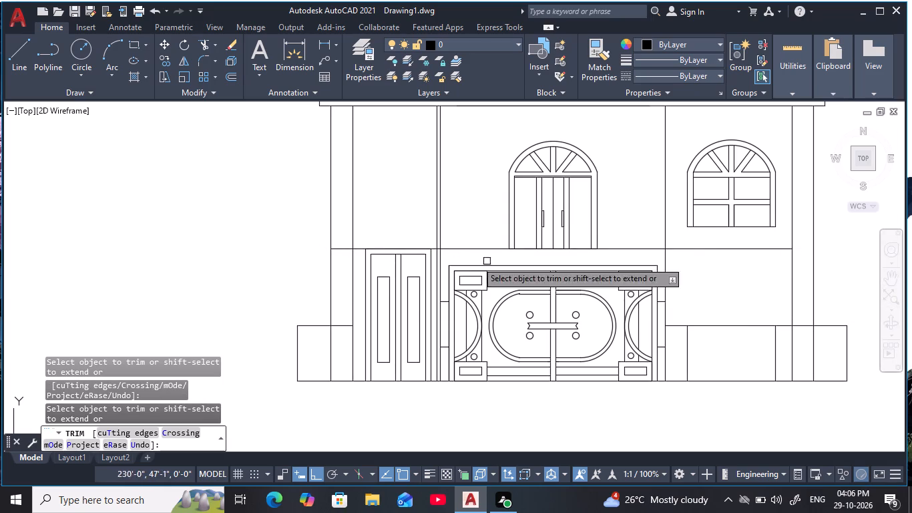
{"action": "left_click", "coordinate": [342, 248]}
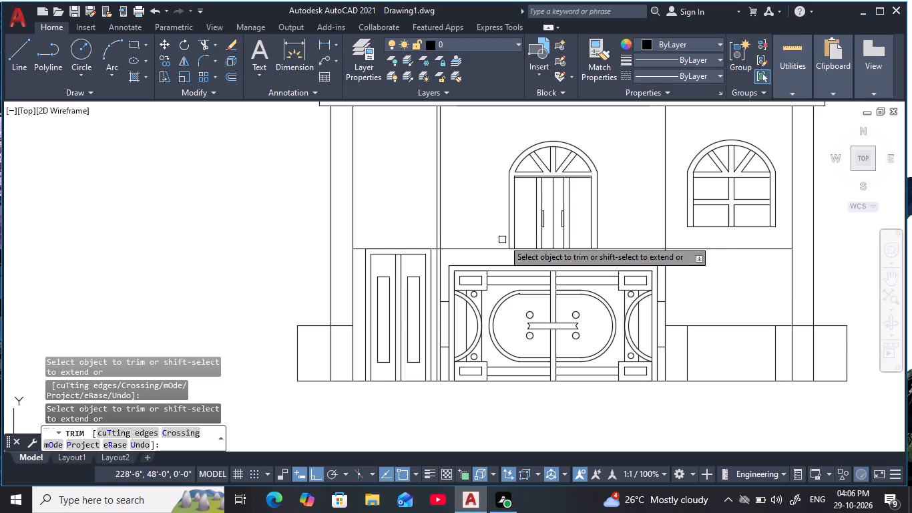
{"action": "key", "text": "Escape"}
{"action": "key", "text": "Escape"}
{"action": "key", "text": "Escape"}
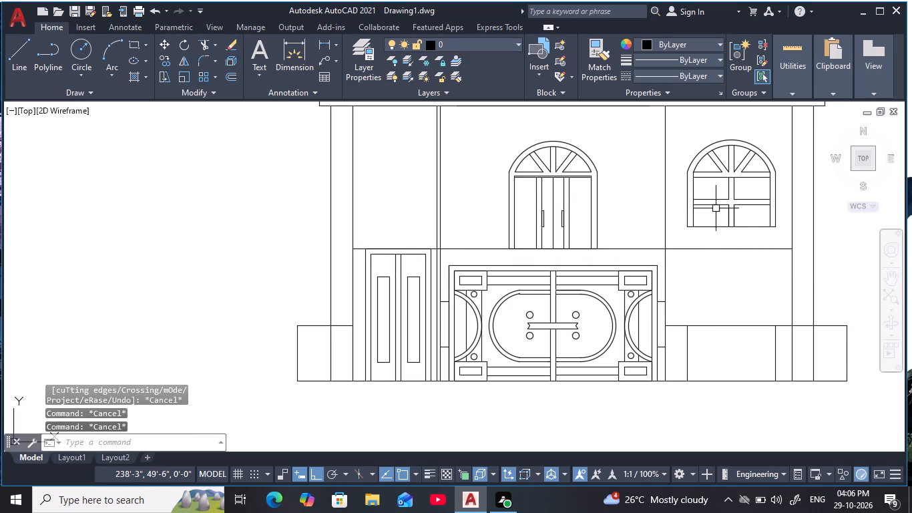
Move the arched window straight down so its sill rests on the new floor line.
{"action": "middle_click_drag", "start_coordinate": [715, 209], "coordinate": [688, 230]}
{"action": "key", "text": "Escape"}
{"action": "left_click", "coordinate": [658, 154]}
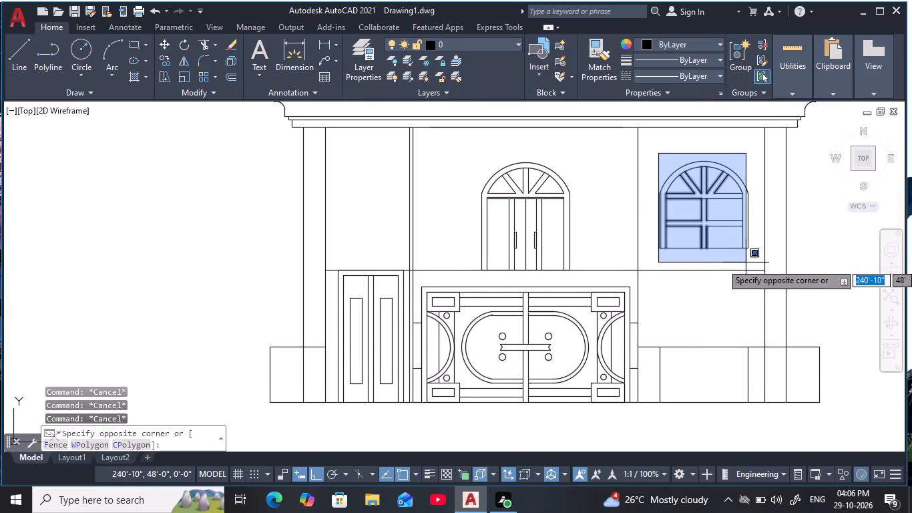
{"action": "left_click", "coordinate": [754, 264]}
{"action": "key", "text": "m"}
{"action": "key", "text": "space"}
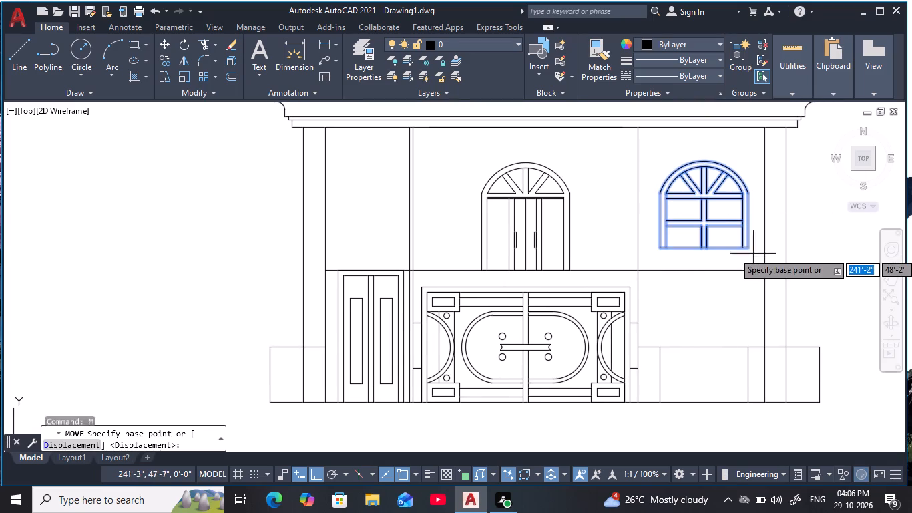
{"action": "left_click", "coordinate": [748, 243]}
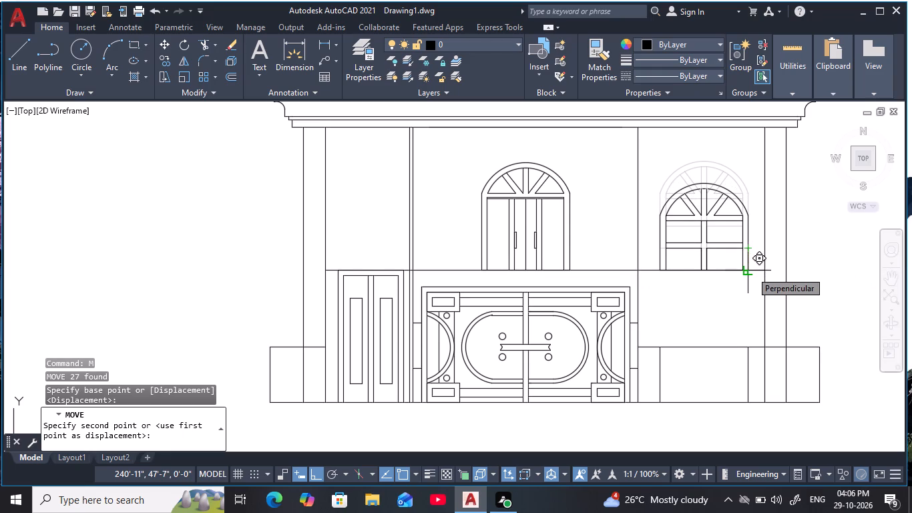
{"action": "left_click", "coordinate": [751, 271]}
{"action": "key", "text": "Escape"}
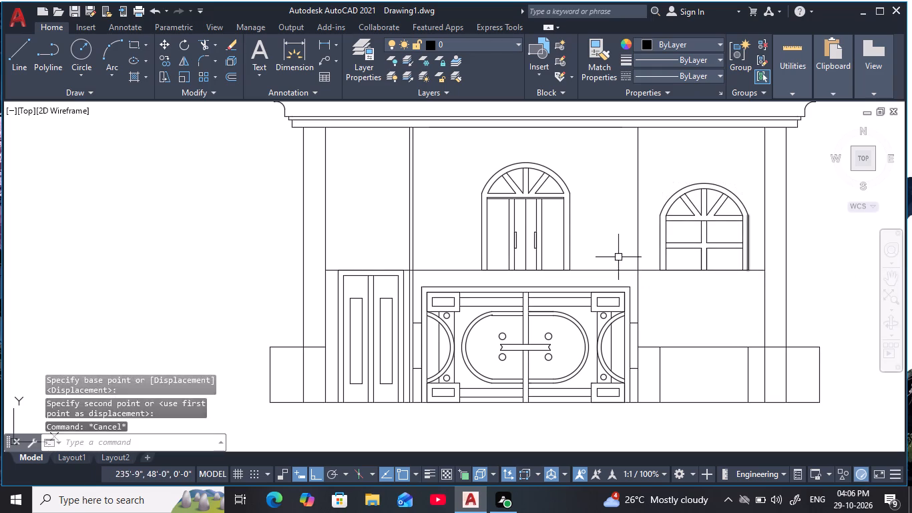
{"action": "key", "text": "Escape"}
{"action": "key", "text": "Escape"}
{"action": "key", "text": "Escape"}
Move the arched double door straight down so its base rests on the top of the gate frame.
{"action": "middle_click", "coordinate": [599, 256]}
{"action": "key", "text": "Escape"}
{"action": "key", "text": "Escape"}
{"action": "key", "text": "Escape"}
{"action": "left_click", "coordinate": [448, 156]}
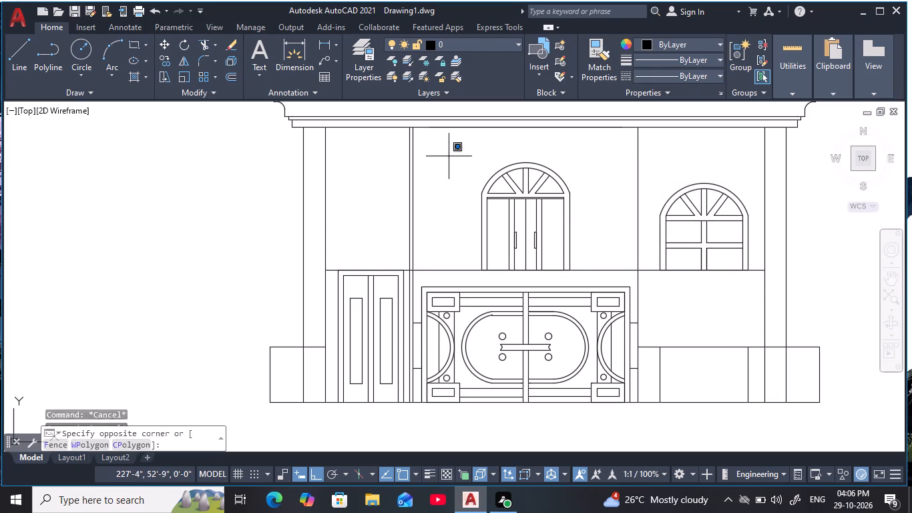
{"action": "left_click", "coordinate": [582, 285]}
{"action": "key", "text": "m"}
{"action": "key", "text": "space"}
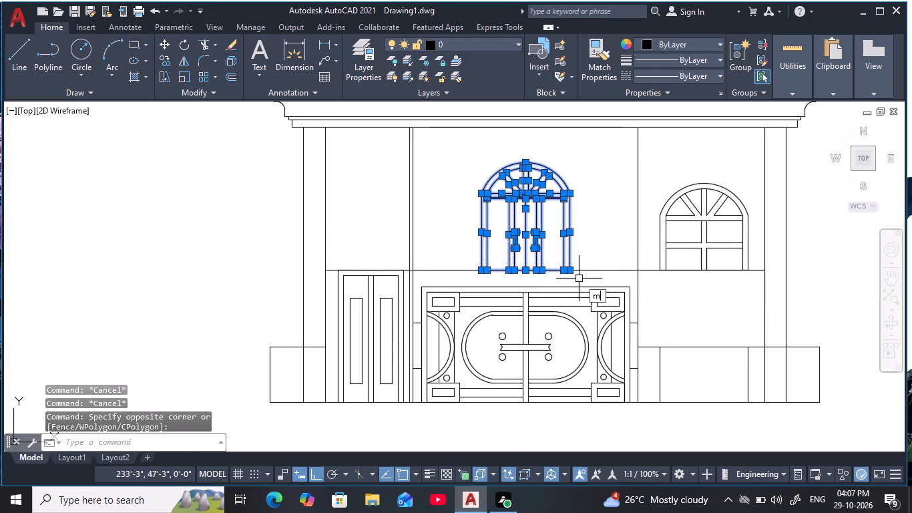
{"action": "left_click", "coordinate": [572, 269]}
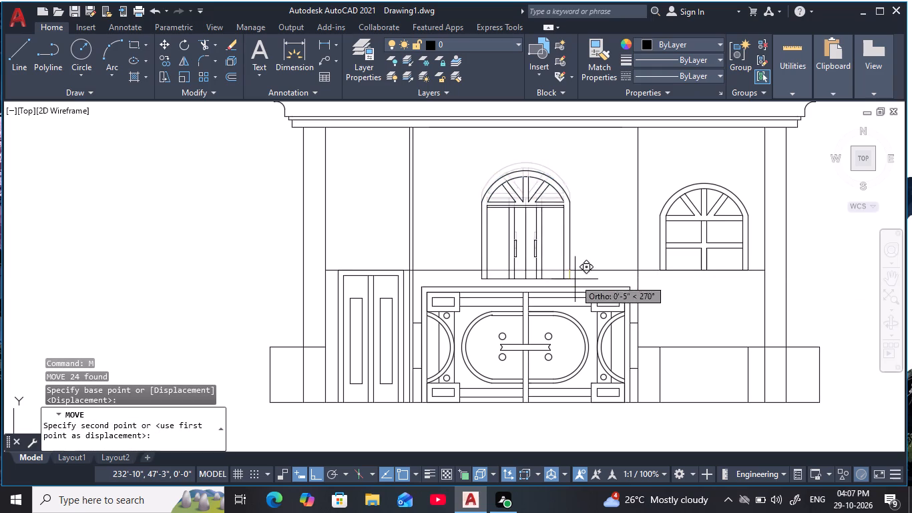
{"action": "left_click", "coordinate": [573, 287]}
{"action": "key", "text": "Escape"}
{"action": "key", "text": "Escape"}
{"action": "key", "text": "Escape"}
{"action": "key", "text": "Escape"}
{"action": "key", "text": "Escape"}
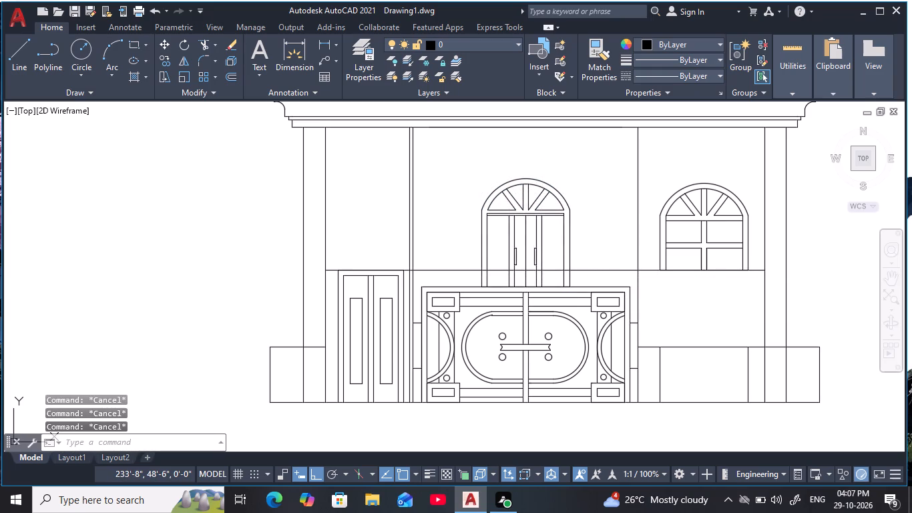
{"action": "key", "text": "Escape"}
{"action": "key", "text": "Escape"}
{"action": "key", "text": "Escape"}
{"action": "key", "text": "Escape"}
{"action": "key", "text": "Escape"}
{"action": "key", "text": "Escape"}
{"action": "key", "text": "Escape"}
Trim away all floor line segments crossing the arched double door, including those within its frame.
{"action": "type", "text": "tr"}
{"action": "key", "text": "space"}
{"action": "scroll", "coordinate": [525, 287], "scroll_direction": "up", "scroll_amount": 2}
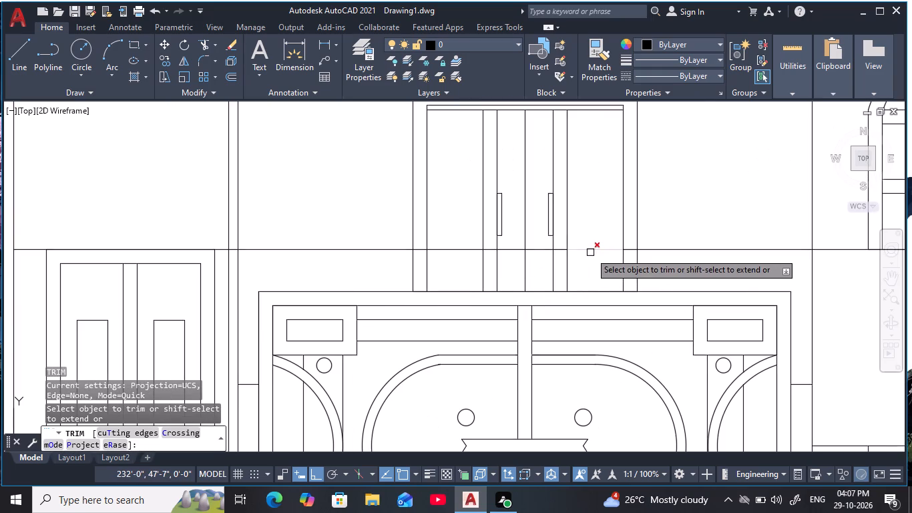
{"action": "left_click", "coordinate": [593, 252]}
{"action": "scroll", "coordinate": [644, 256], "scroll_direction": "up", "scroll_amount": 2}
{"action": "left_click", "coordinate": [619, 238]}
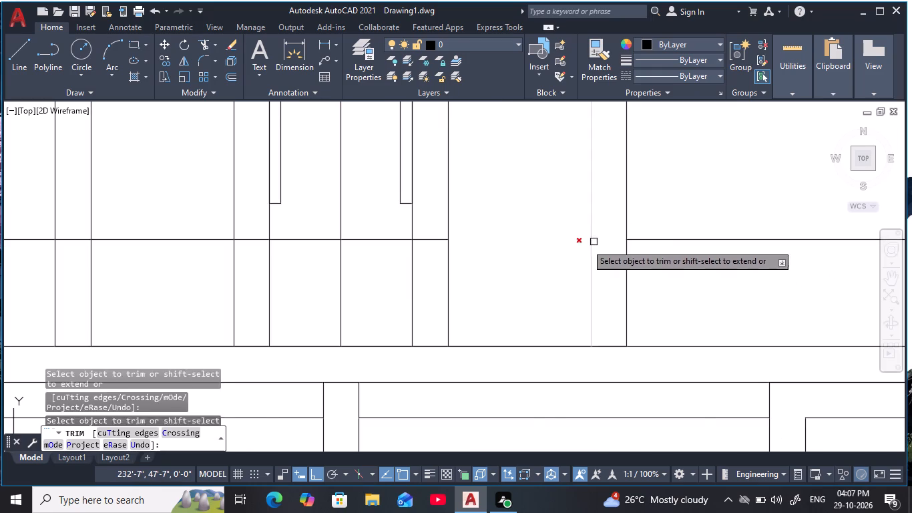
{"action": "scroll", "coordinate": [534, 257], "scroll_direction": "down", "scroll_amount": 1}
{"action": "middle_click_drag", "start_coordinate": [535, 256], "coordinate": [586, 286]}
{"action": "left_click", "coordinate": [517, 277]}
{"action": "left_click", "coordinate": [493, 275]}
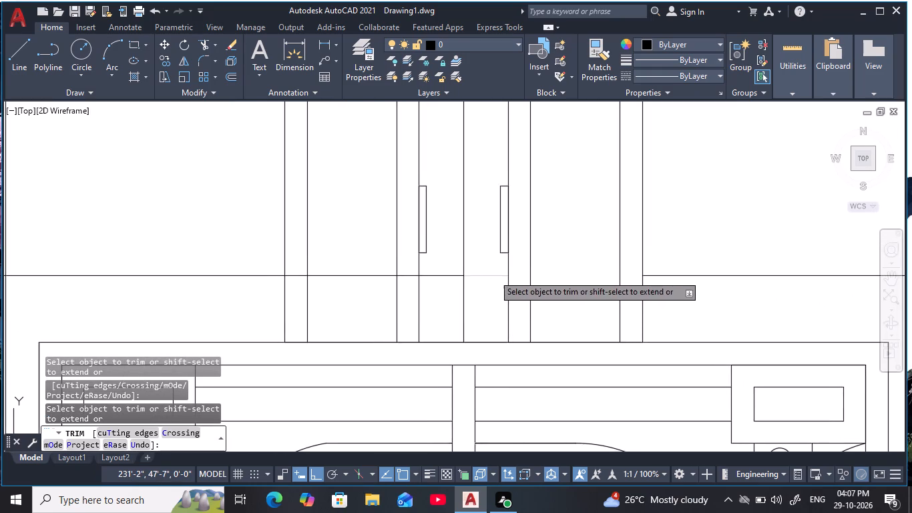
{"action": "left_click", "coordinate": [451, 276]}
{"action": "left_click", "coordinate": [409, 278]}
{"action": "left_click", "coordinate": [369, 281]}
{"action": "left_click", "coordinate": [366, 272]}
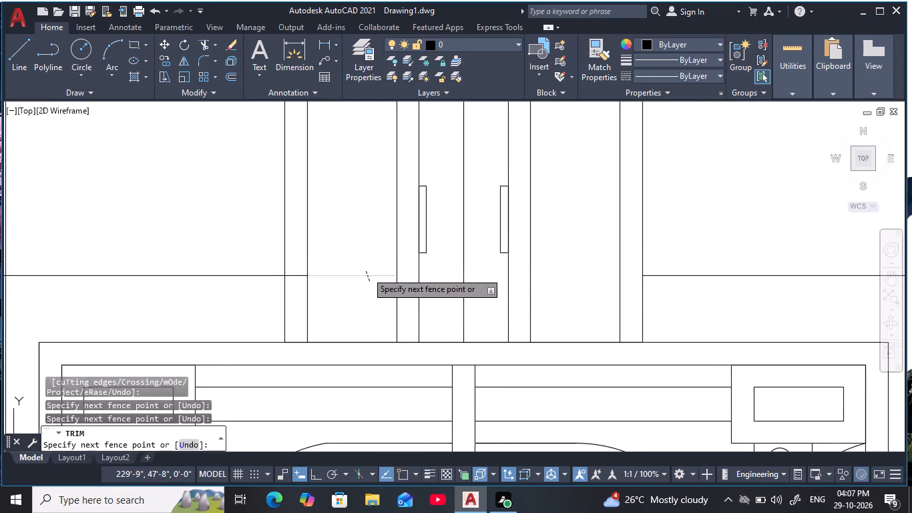
{"action": "left_click", "coordinate": [296, 276]}
{"action": "scroll", "coordinate": [692, 315], "scroll_direction": "down", "scroll_amount": 2}
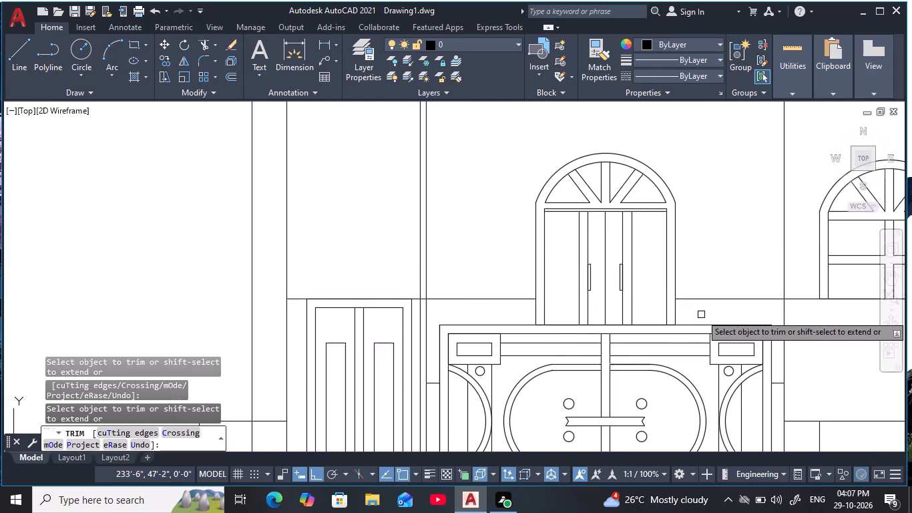
{"action": "scroll", "coordinate": [701, 315], "scroll_direction": "down", "scroll_amount": 1}
{"action": "middle_click_drag", "start_coordinate": [701, 315], "coordinate": [646, 311]}
{"action": "key", "text": "Escape"}
{"action": "key", "text": "Escape"}
{"action": "key", "text": "Escape"}
{"action": "key", "text": "Escape"}
{"action": "middle_click_drag", "start_coordinate": [772, 347], "coordinate": [742, 325]}
{"action": "key", "text": "Escape"}
{"action": "key", "text": "Escape"}
{"action": "key", "text": "Escape"}
{"action": "key", "text": "Escape"}
{"action": "key", "text": "Escape"}
{"action": "key", "text": "Escape"}
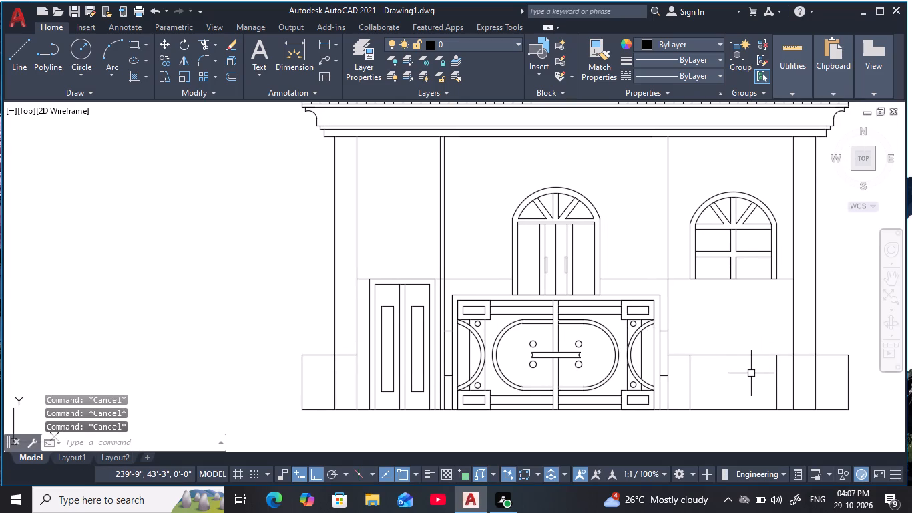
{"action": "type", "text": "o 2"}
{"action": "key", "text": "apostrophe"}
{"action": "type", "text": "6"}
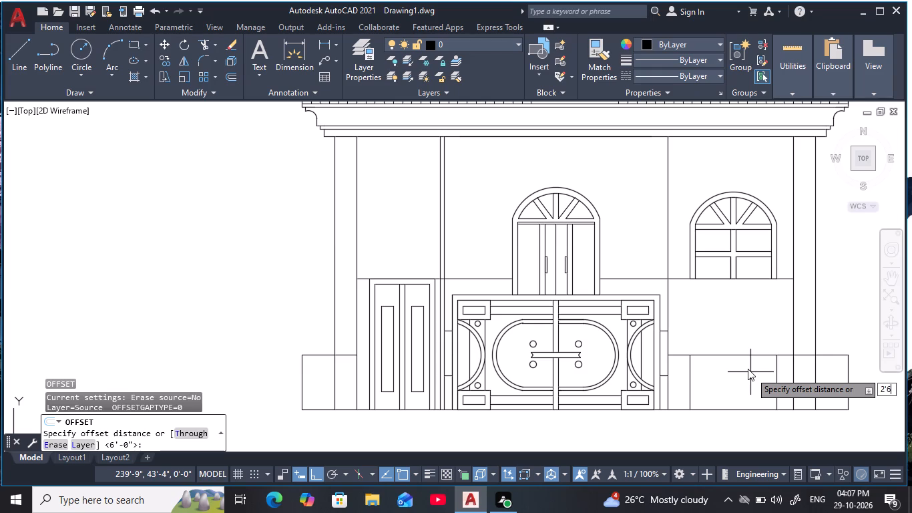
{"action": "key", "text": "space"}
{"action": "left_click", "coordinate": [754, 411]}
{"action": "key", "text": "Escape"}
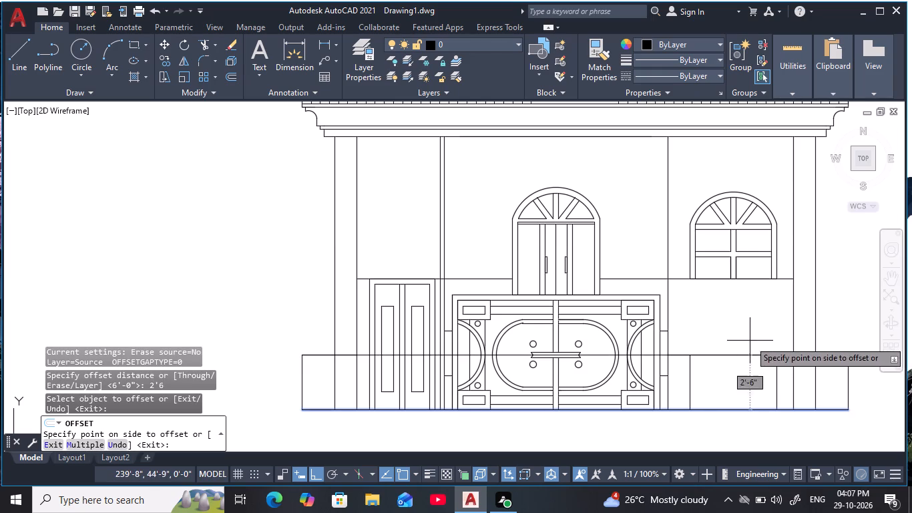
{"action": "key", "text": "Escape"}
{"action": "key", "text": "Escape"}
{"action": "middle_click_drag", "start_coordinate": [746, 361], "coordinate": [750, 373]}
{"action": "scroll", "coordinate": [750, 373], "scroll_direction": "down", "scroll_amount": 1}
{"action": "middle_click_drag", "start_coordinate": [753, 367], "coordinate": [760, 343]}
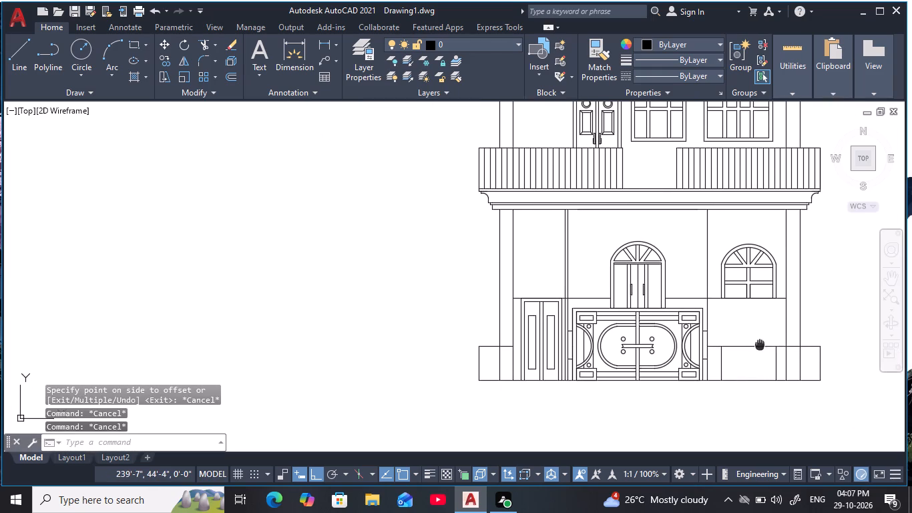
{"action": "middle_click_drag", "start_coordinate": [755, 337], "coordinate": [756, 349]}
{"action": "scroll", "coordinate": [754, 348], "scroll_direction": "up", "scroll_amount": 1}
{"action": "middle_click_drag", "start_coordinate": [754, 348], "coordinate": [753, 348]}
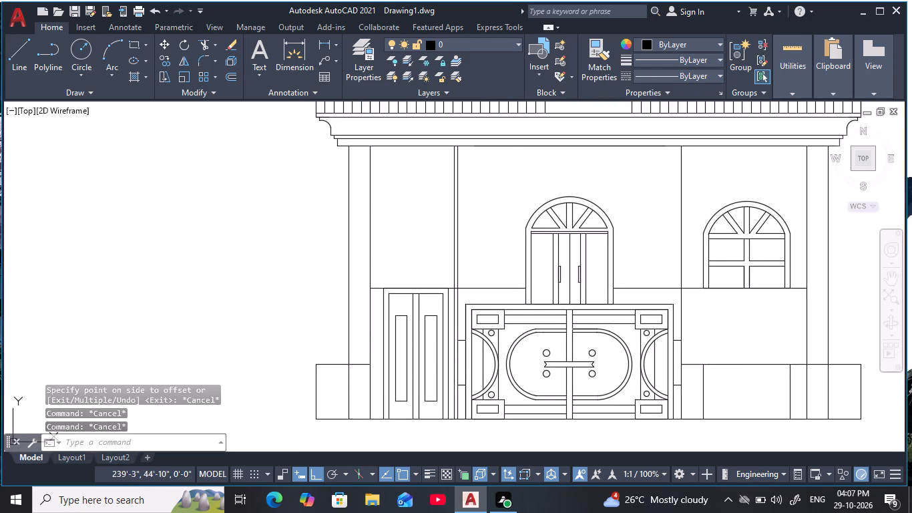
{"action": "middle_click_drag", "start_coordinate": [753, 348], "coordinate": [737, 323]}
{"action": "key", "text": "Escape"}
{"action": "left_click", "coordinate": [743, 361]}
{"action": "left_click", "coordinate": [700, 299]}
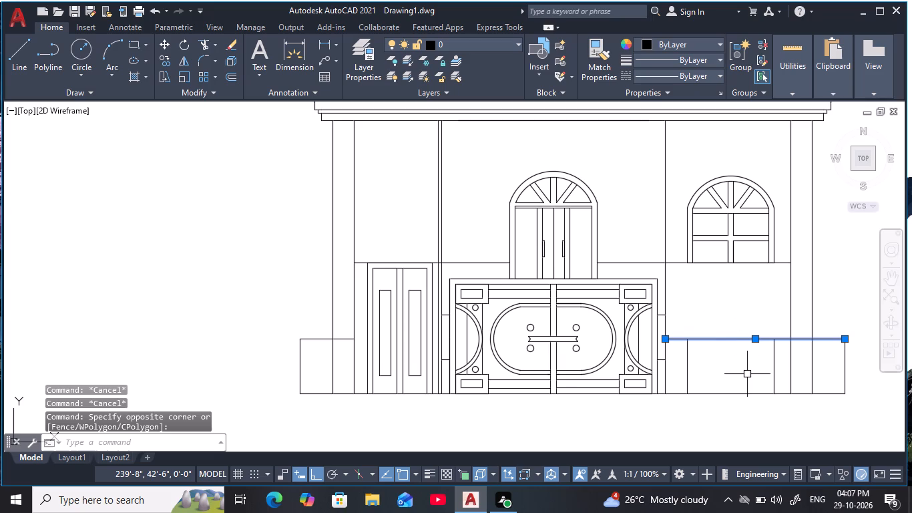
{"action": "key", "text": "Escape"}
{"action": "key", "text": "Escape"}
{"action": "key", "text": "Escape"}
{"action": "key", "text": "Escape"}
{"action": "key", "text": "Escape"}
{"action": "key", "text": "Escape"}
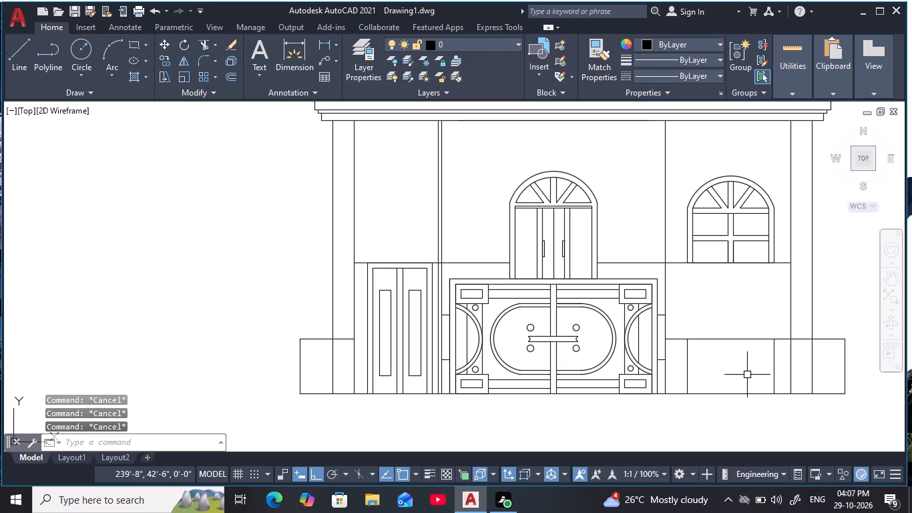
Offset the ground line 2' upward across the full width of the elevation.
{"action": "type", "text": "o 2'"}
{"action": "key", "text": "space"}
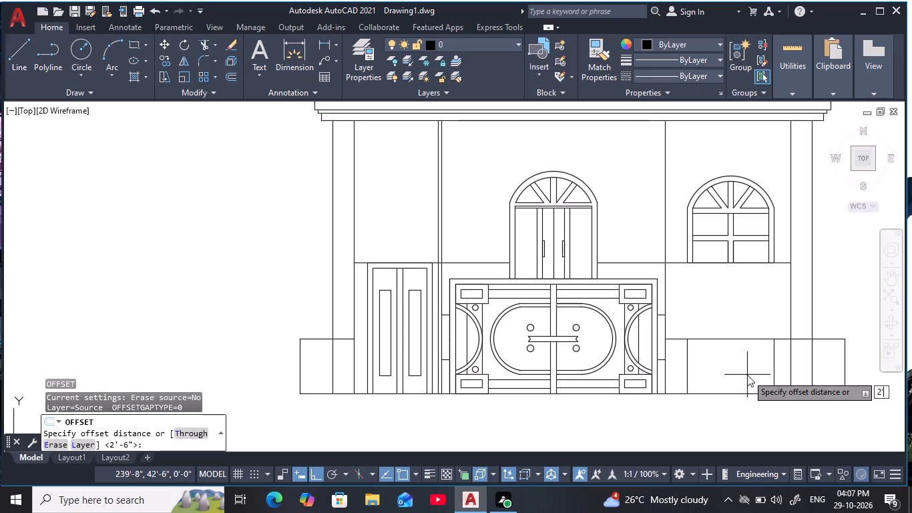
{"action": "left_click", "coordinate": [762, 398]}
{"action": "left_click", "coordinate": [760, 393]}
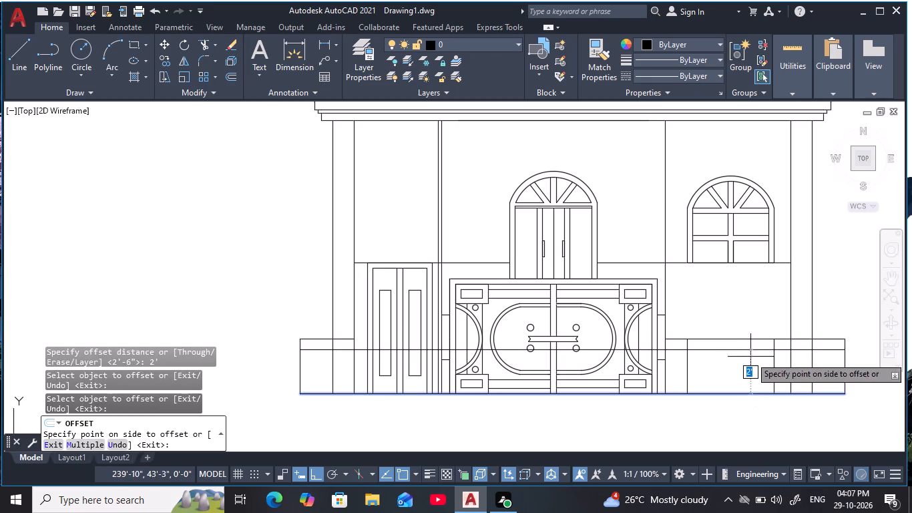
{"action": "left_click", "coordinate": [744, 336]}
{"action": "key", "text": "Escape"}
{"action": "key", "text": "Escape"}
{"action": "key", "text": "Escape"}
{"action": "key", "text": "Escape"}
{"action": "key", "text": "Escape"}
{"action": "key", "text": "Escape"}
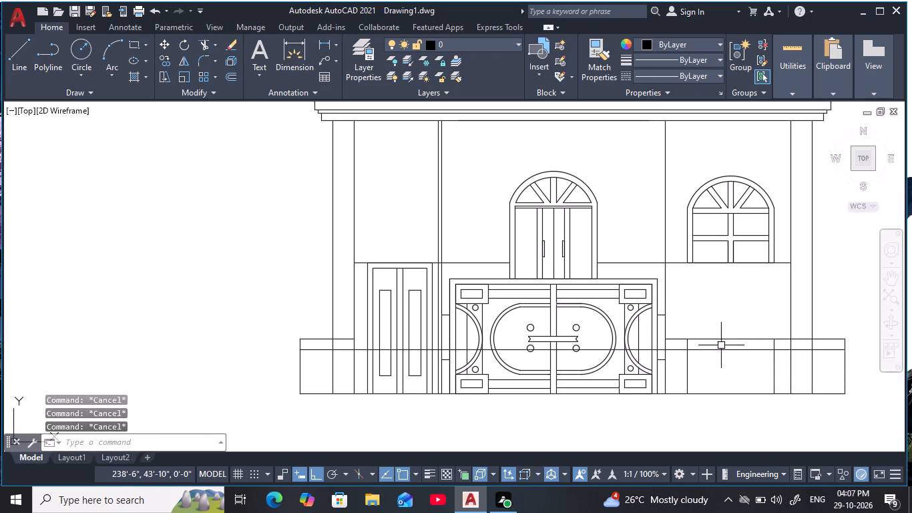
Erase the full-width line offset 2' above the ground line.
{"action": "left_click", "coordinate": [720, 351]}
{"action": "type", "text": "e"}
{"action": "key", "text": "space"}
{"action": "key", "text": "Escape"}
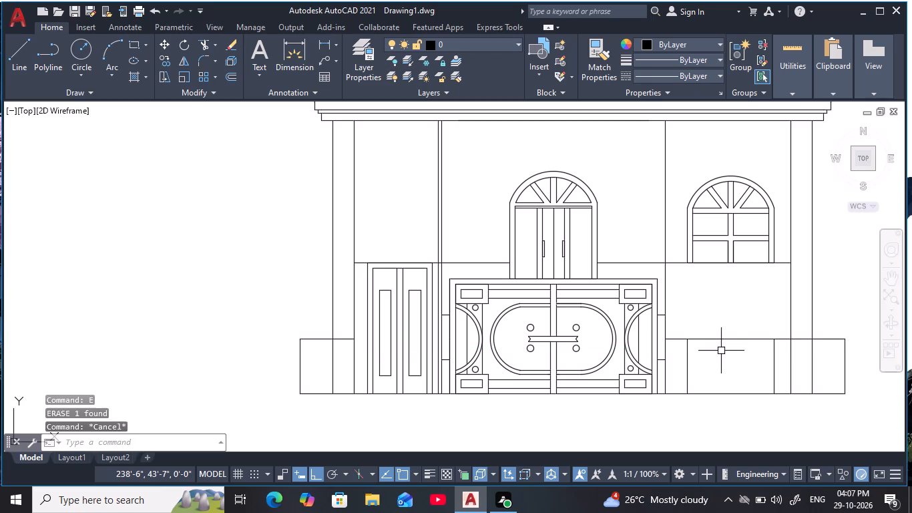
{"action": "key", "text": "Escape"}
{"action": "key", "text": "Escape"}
Offset the top lines of the low walls on both sides of the elevation 6" downward.
{"action": "type", "text": "o"}
{"action": "key", "text": "space"}
{"action": "type", "text": "6"}
{"action": "key", "text": "space"}
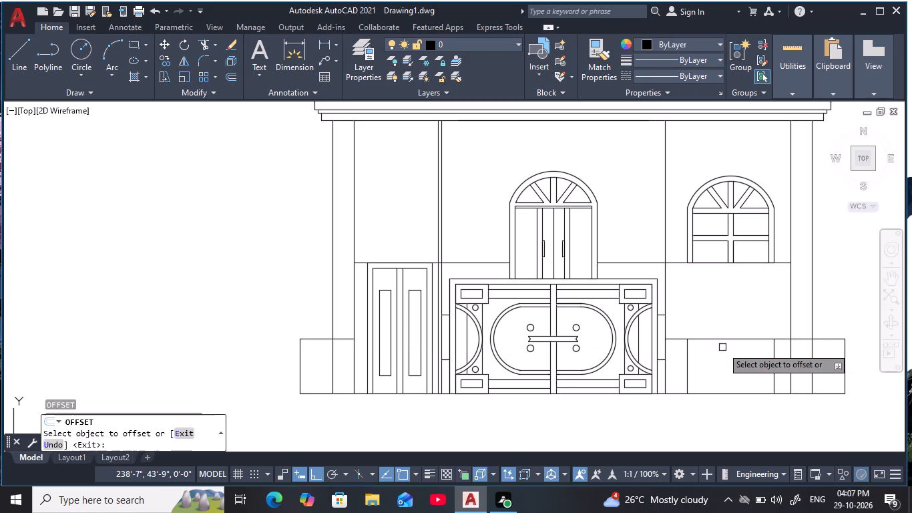
{"action": "left_click", "coordinate": [732, 338]}
{"action": "left_click", "coordinate": [742, 367]}
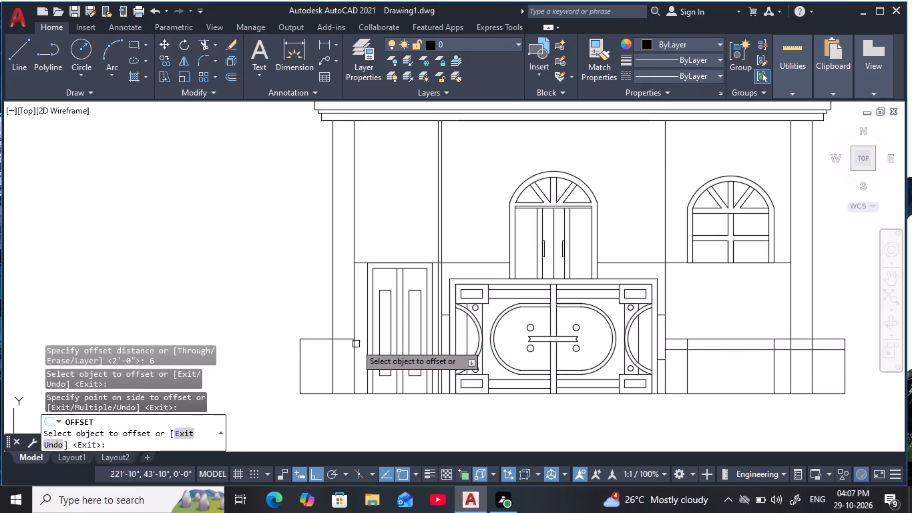
{"action": "left_click", "coordinate": [345, 341]}
{"action": "left_click", "coordinate": [342, 369]}
{"action": "key", "text": "Escape"}
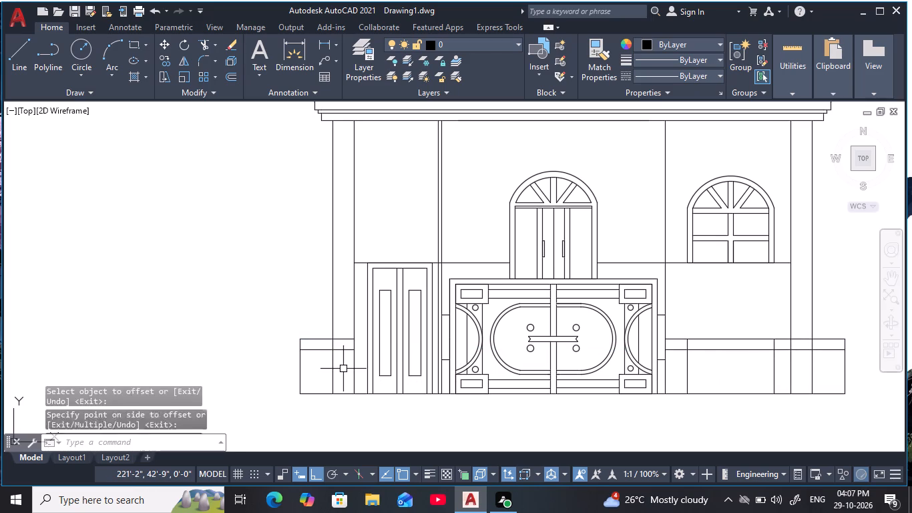
Trim away the left column's edge line inside the left low wall, below the wall's top band.
{"action": "key", "text": "Escape"}
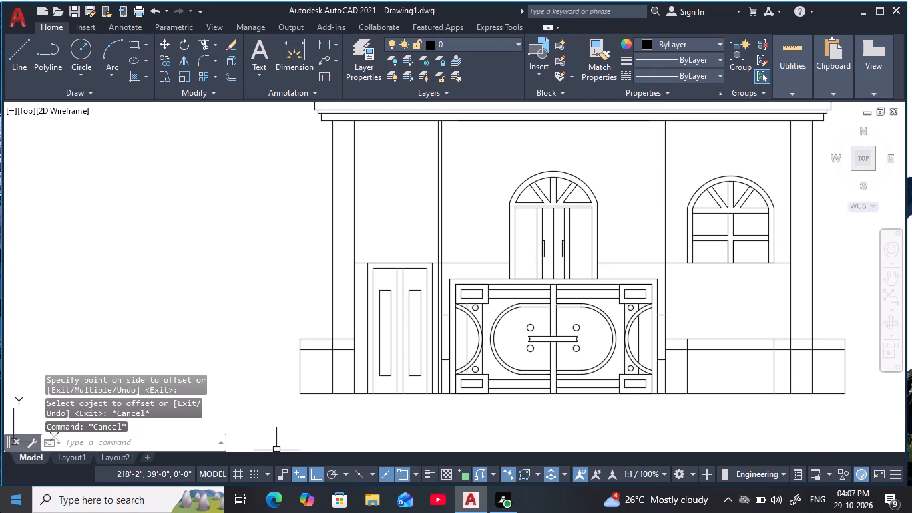
{"action": "scroll", "coordinate": [0, 0], "scroll_direction": "down", "scroll_amount": 1}
{"action": "scroll", "coordinate": [0, 1], "scroll_direction": "up", "scroll_amount": 2}
{"action": "key", "text": "Escape"}
{"action": "key", "text": "Escape"}
{"action": "key", "text": "Escape"}
{"action": "key", "text": "t"}
{"action": "key", "text": "r"}
{"action": "key", "text": "space"}
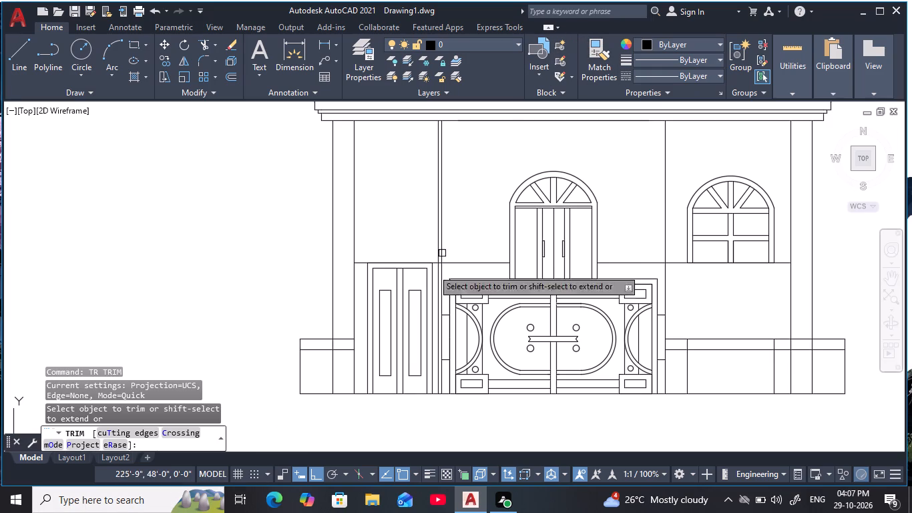
{"action": "scroll", "coordinate": [357, 352], "scroll_direction": "up", "scroll_amount": 1}
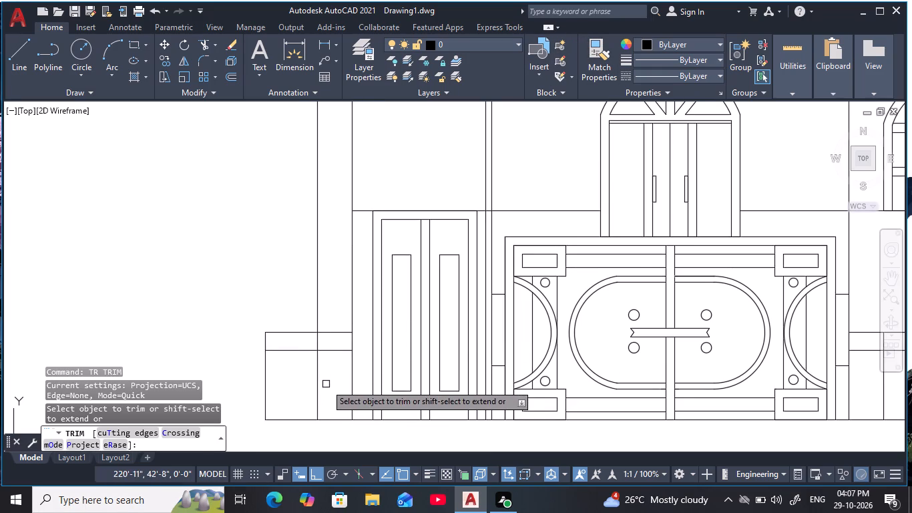
{"action": "left_click_drag", "start_coordinate": [326, 383], "coordinate": [305, 387]}
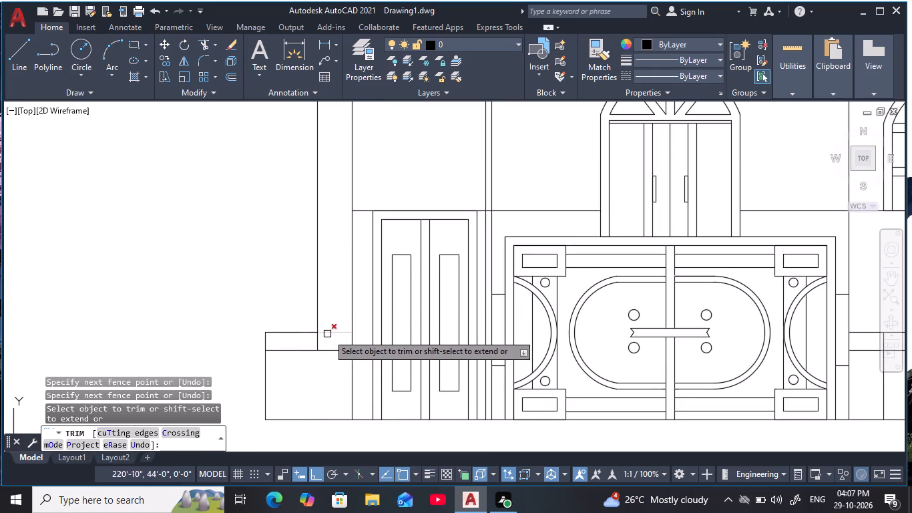
Trim the two vertical lines under the arched window out of the right low wall, including its top band.
{"action": "scroll", "coordinate": [561, 358], "scroll_direction": "down", "scroll_amount": 1}
{"action": "middle_click_drag", "start_coordinate": [563, 358], "coordinate": [310, 327]}
{"action": "scroll", "coordinate": [618, 353], "scroll_direction": "up", "scroll_amount": 1}
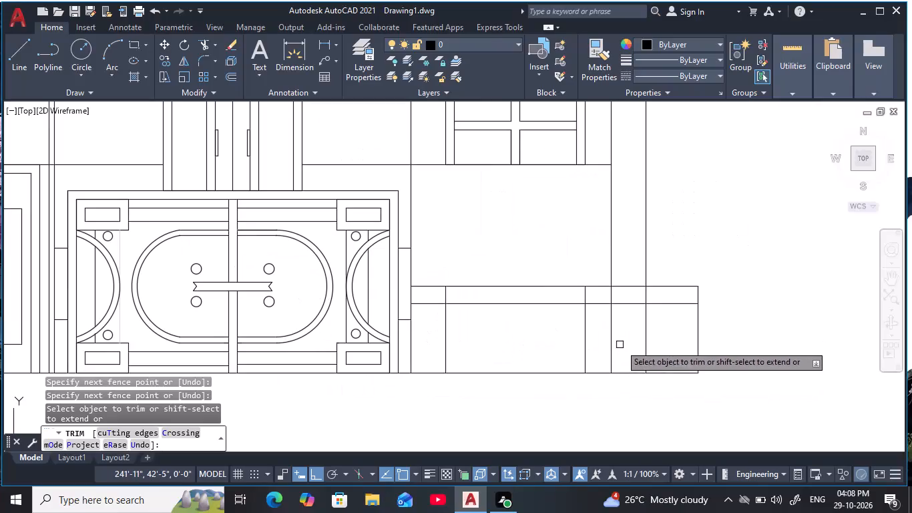
{"action": "left_click_drag", "start_coordinate": [596, 346], "coordinate": [433, 335]}
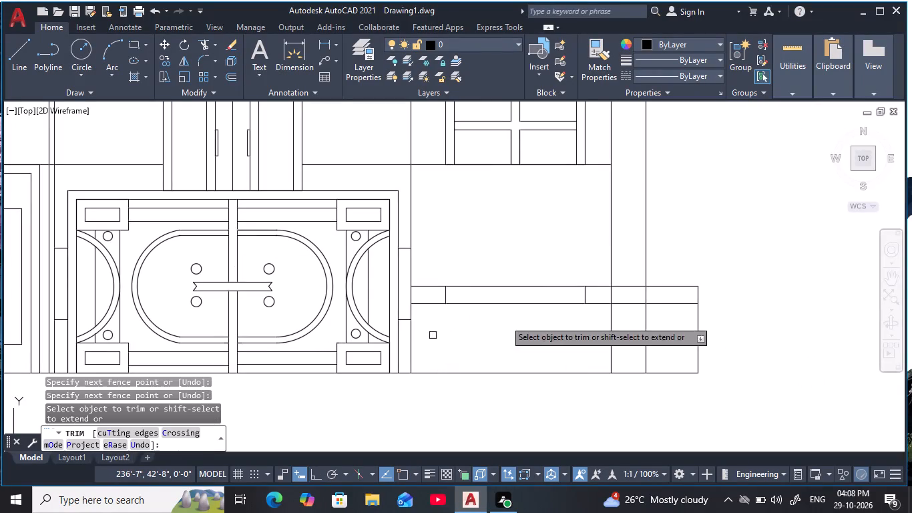
{"action": "scroll", "coordinate": [601, 299], "scroll_direction": "up", "scroll_amount": 1}
{"action": "left_click_drag", "start_coordinate": [598, 293], "coordinate": [369, 286]}
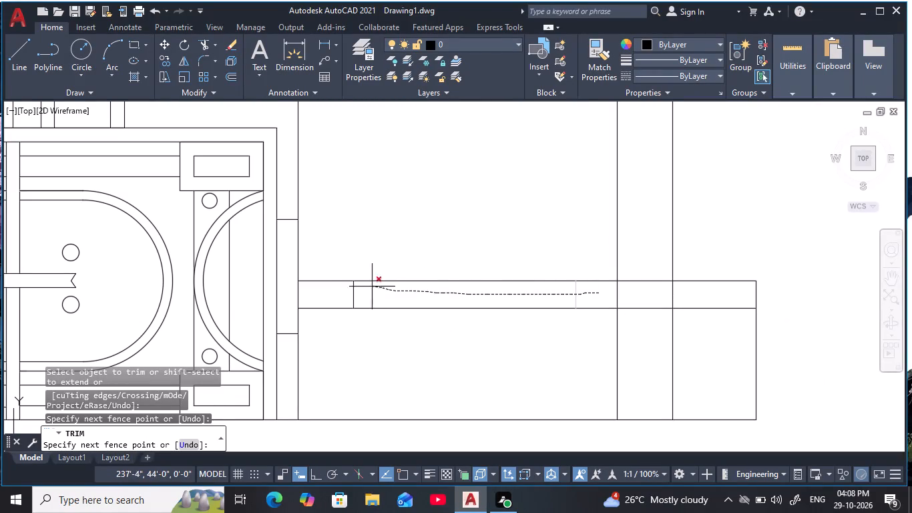
{"action": "left_click_drag", "start_coordinate": [369, 286], "coordinate": [336, 292]}
{"action": "scroll", "coordinate": [525, 369], "scroll_direction": "down", "scroll_amount": 1}
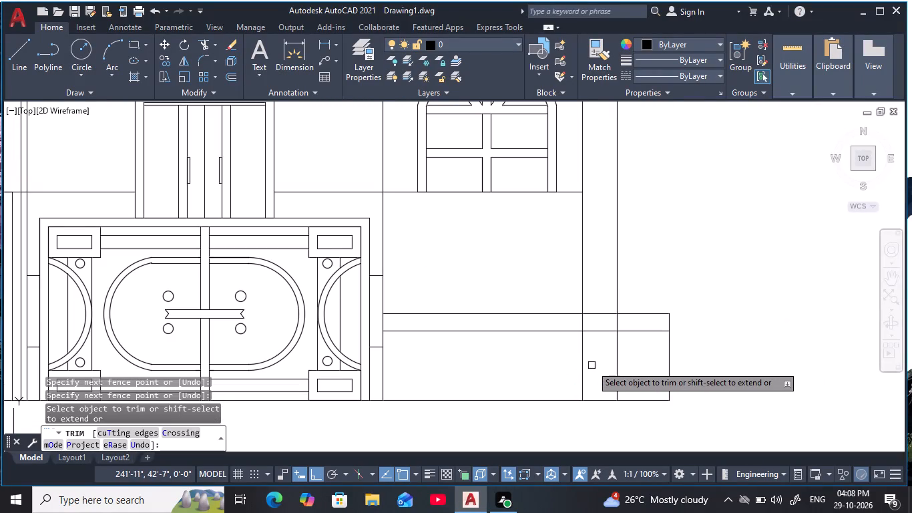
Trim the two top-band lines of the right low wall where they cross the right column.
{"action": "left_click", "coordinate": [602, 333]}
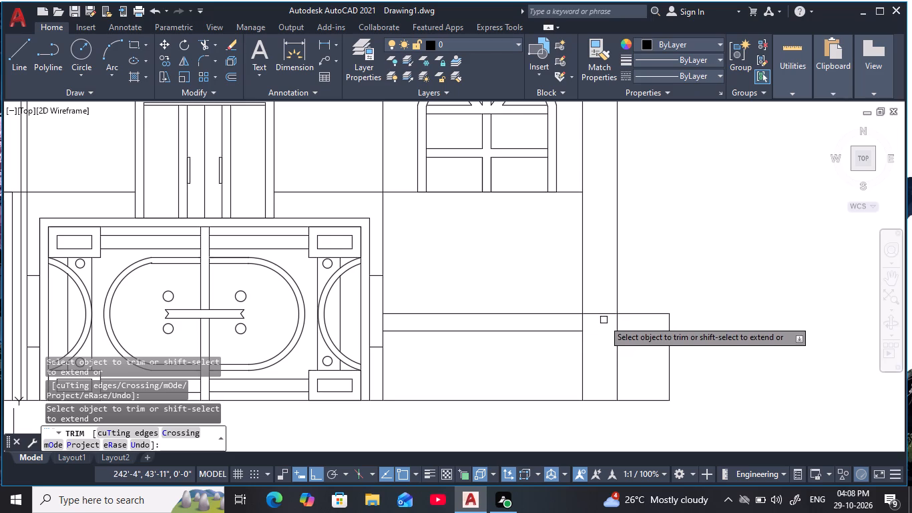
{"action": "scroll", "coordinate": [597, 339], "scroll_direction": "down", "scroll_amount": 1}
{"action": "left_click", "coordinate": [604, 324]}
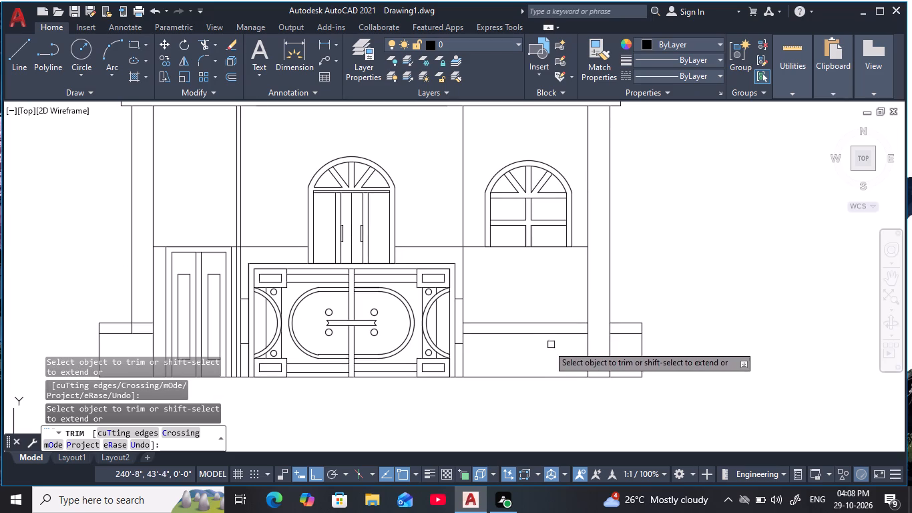
Trim the right column's two edge lines below the top band of the right low wall.
{"action": "scroll", "coordinate": [626, 360], "scroll_direction": "down", "scroll_amount": 1}
{"action": "middle_click_drag", "start_coordinate": [626, 360], "coordinate": [686, 370]}
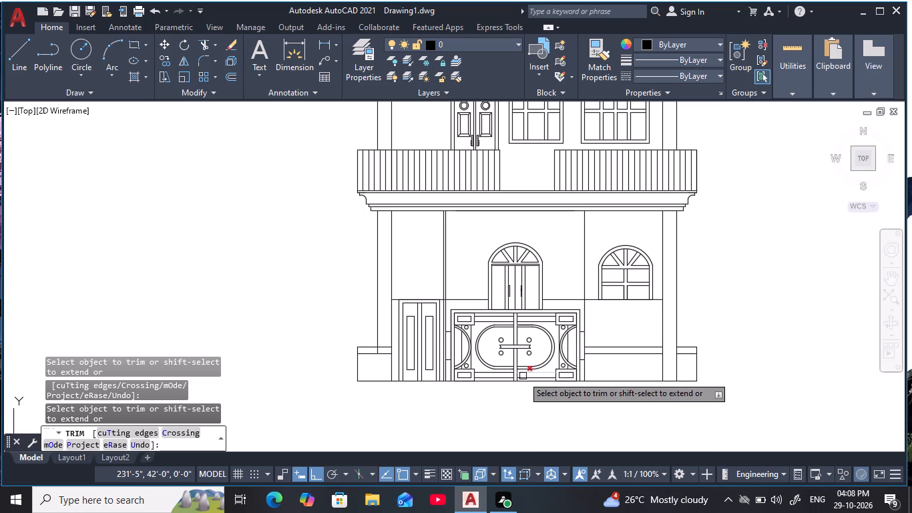
{"action": "left_click_drag", "start_coordinate": [688, 373], "coordinate": [650, 374]}
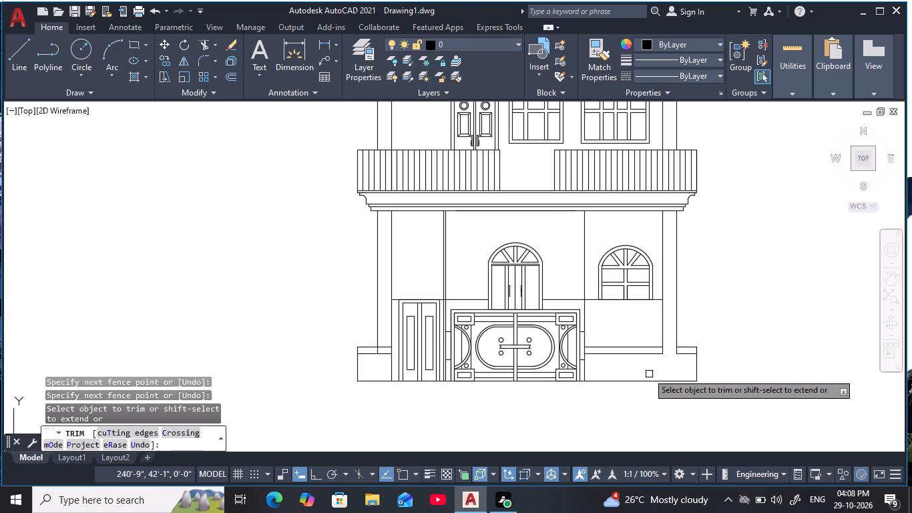
{"action": "scroll", "coordinate": [638, 372], "scroll_direction": "down", "scroll_amount": 1}
{"action": "middle_click_drag", "start_coordinate": [638, 377], "coordinate": [640, 383]}
{"action": "scroll", "coordinate": [646, 382], "scroll_direction": "up", "scroll_amount": 2}
{"action": "key", "text": "Escape"}
{"action": "key", "text": "Escape"}
{"action": "key", "text": "Escape"}
{"action": "key", "text": "Escape"}
{"action": "key", "text": "Escape"}
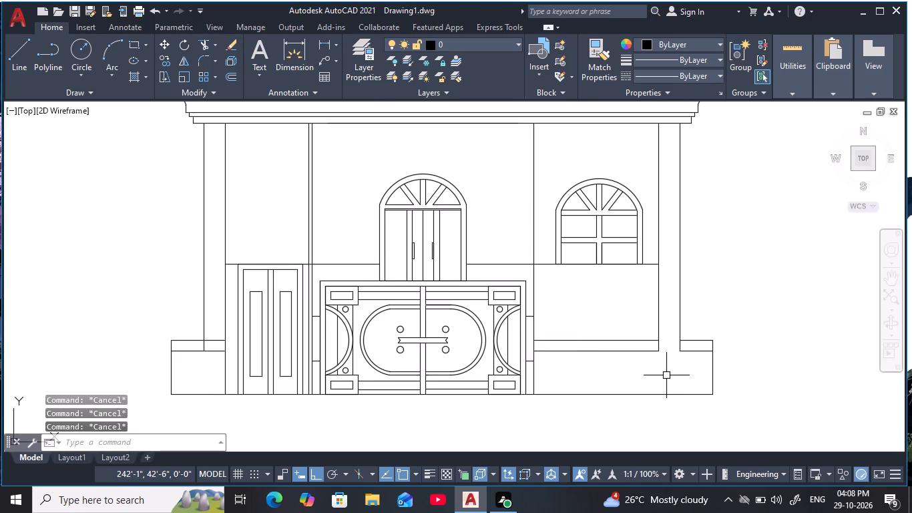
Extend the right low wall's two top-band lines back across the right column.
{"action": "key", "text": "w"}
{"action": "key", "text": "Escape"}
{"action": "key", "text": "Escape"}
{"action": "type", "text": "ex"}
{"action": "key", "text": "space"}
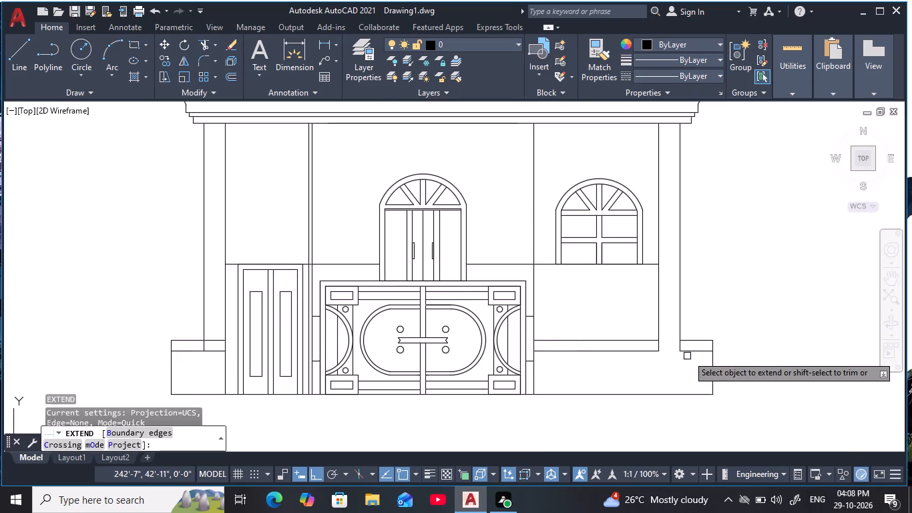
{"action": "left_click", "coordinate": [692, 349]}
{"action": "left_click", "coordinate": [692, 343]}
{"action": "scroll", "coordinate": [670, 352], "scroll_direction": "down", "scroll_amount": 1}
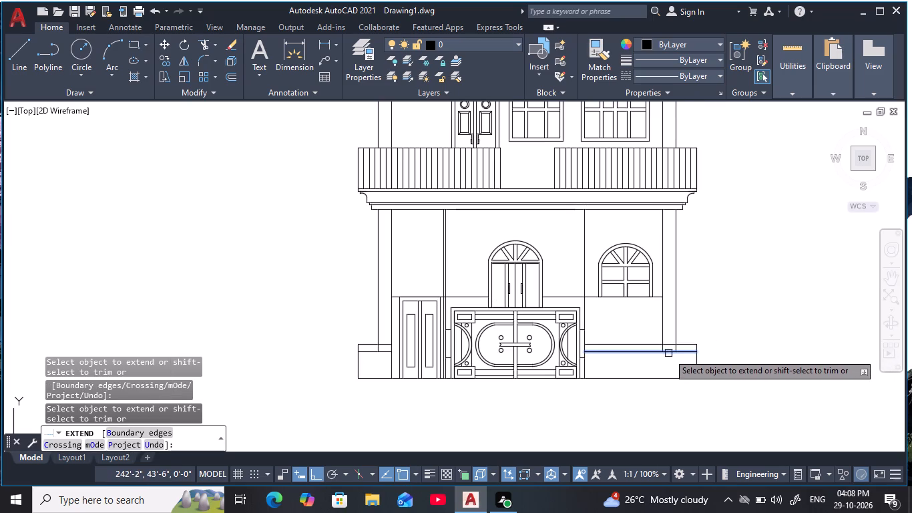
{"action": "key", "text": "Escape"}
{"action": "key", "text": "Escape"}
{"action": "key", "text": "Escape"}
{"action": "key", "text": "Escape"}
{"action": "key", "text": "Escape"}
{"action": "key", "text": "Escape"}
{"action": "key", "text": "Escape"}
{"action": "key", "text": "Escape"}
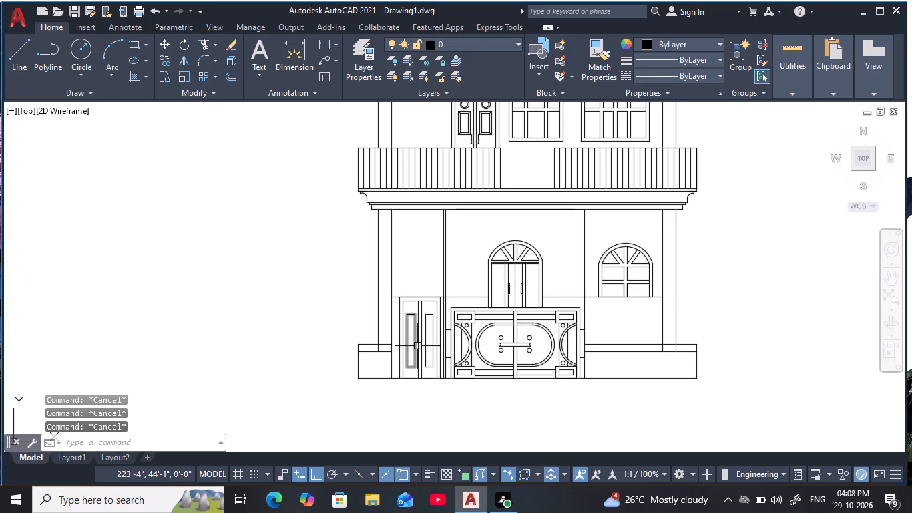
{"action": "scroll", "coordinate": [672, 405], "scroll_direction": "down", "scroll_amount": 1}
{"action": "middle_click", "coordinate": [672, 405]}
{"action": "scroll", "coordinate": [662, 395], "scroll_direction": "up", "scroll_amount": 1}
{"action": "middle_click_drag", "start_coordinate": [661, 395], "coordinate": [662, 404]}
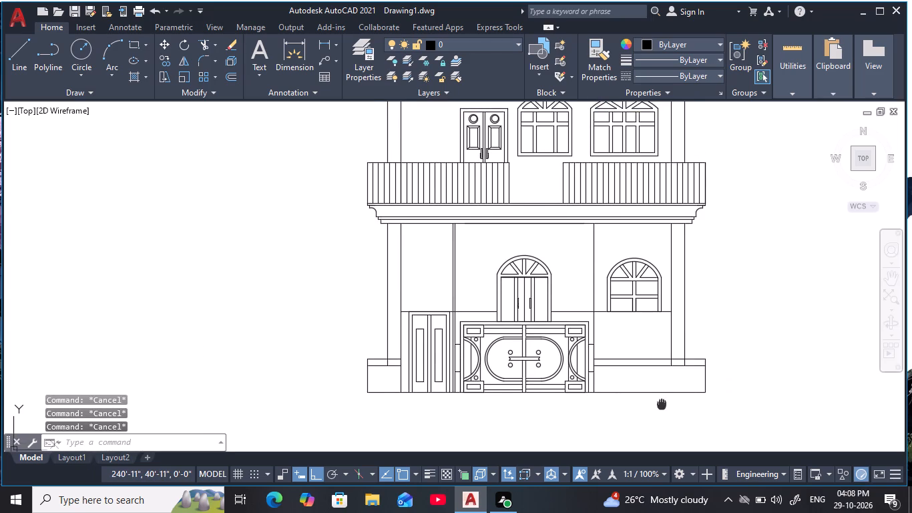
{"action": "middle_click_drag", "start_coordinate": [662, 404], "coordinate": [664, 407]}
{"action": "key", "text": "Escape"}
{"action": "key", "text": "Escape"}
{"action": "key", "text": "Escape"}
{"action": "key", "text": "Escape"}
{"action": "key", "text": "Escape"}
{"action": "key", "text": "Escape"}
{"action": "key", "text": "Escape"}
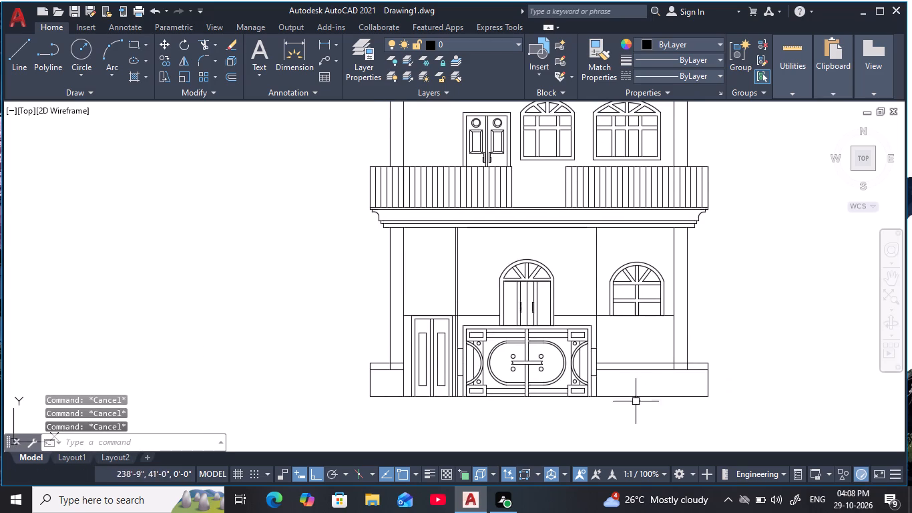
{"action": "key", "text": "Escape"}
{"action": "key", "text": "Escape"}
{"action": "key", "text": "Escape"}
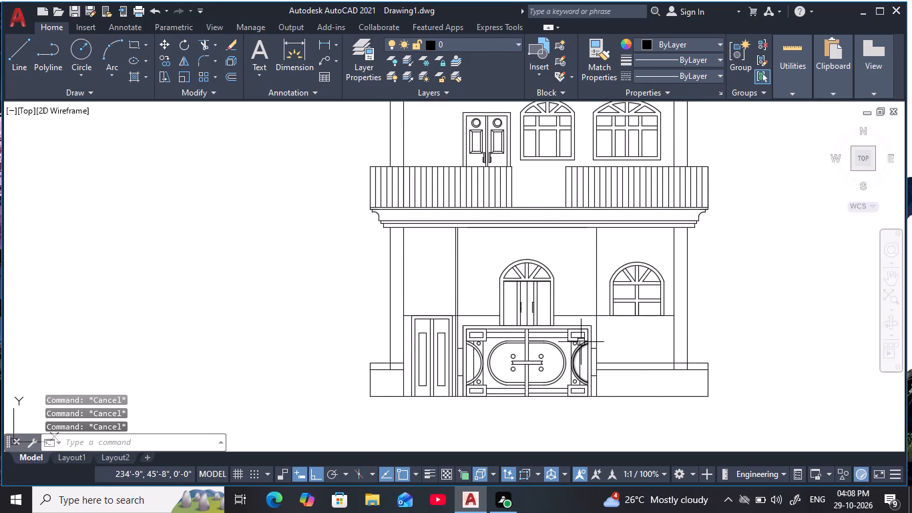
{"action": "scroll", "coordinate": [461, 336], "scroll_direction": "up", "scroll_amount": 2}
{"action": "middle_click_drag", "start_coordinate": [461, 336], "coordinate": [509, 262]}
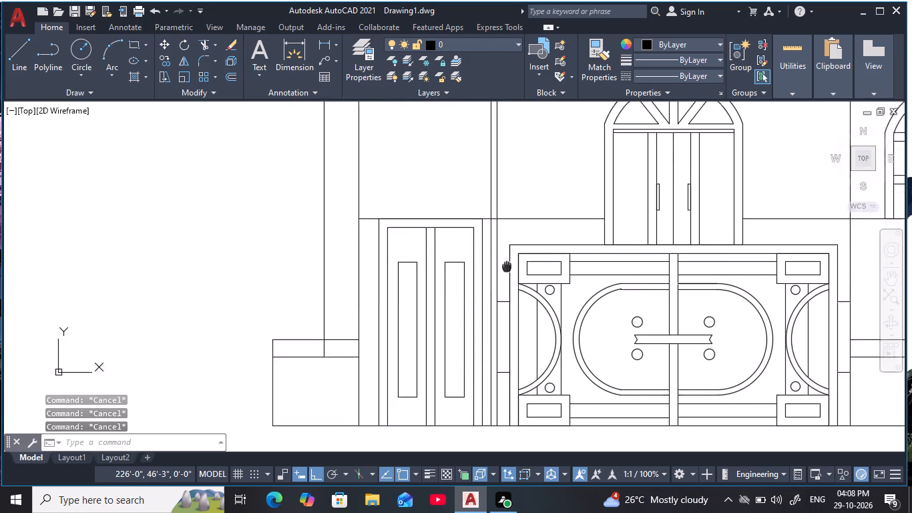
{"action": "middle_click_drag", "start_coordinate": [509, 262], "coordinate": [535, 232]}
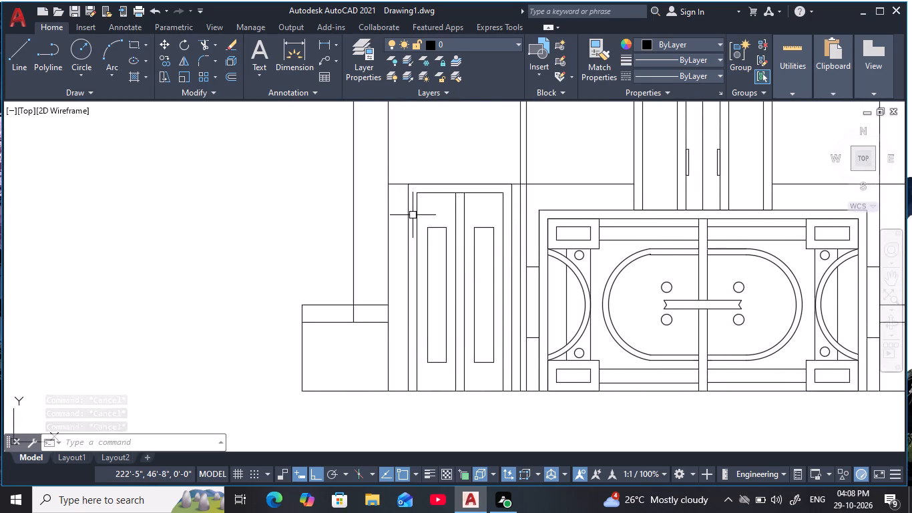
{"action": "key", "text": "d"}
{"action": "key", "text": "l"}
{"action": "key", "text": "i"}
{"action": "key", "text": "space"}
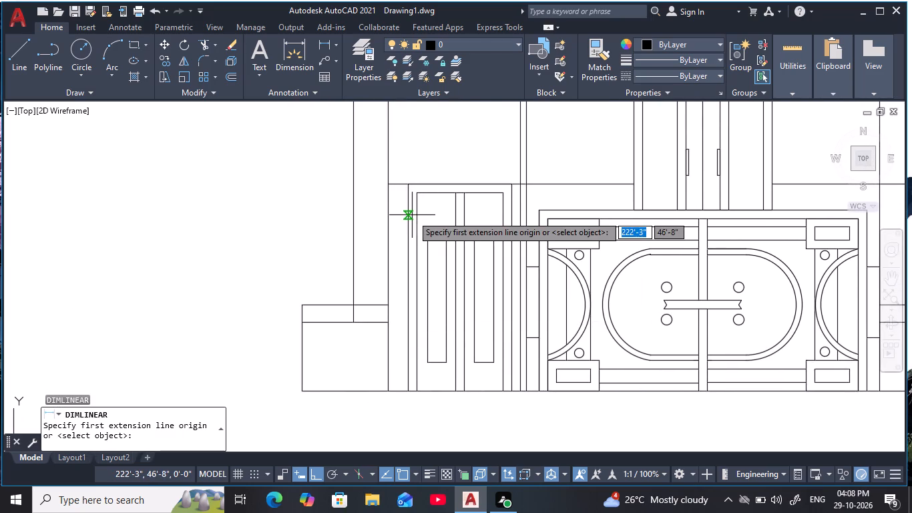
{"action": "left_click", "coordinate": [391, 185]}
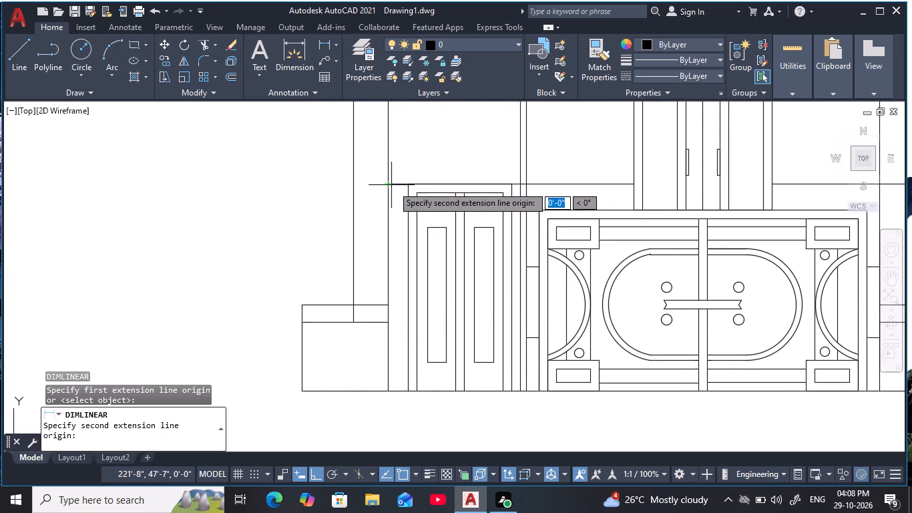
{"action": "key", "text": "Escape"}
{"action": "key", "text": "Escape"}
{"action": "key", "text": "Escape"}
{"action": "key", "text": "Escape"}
Trim the horizontal wall line on both sides of the narrow left double door, including between the adjacent pair of vertical lines.
{"action": "key", "text": "t"}
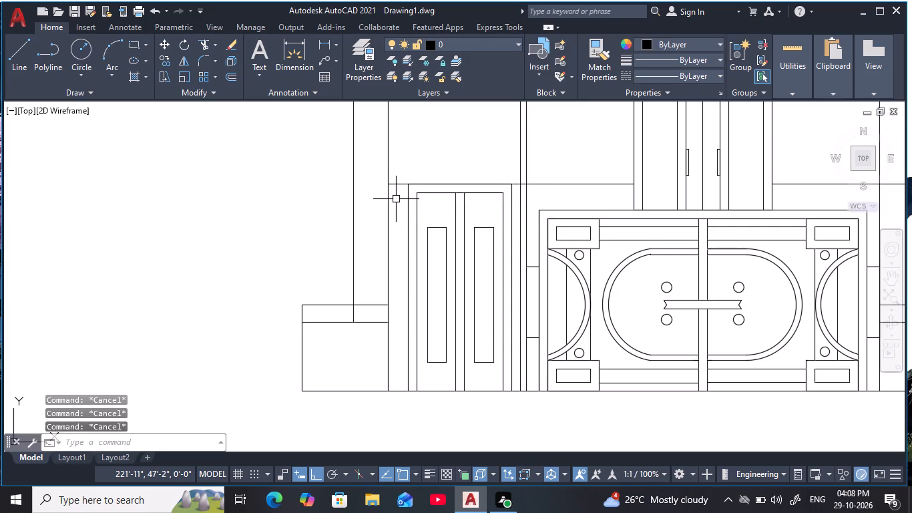
{"action": "type", "text": "r"}
{"action": "key", "text": "space"}
{"action": "left_click", "coordinate": [400, 184]}
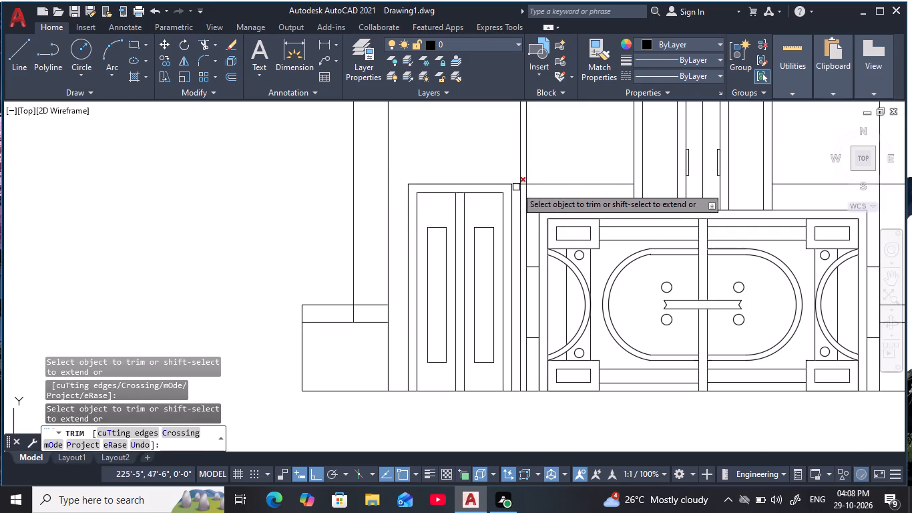
{"action": "scroll", "coordinate": [516, 187], "scroll_direction": "up", "scroll_amount": 2}
{"action": "left_click", "coordinate": [516, 180]}
{"action": "scroll", "coordinate": [537, 224], "scroll_direction": "down", "scroll_amount": 3}
{"action": "scroll", "coordinate": [543, 222], "scroll_direction": "up", "scroll_amount": 3}
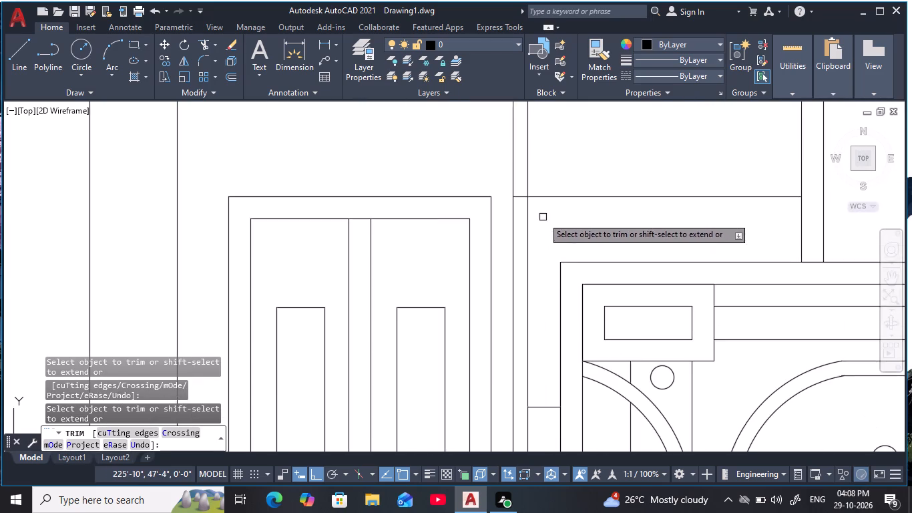
{"action": "scroll", "coordinate": [540, 214], "scroll_direction": "up", "scroll_amount": 2}
{"action": "left_click", "coordinate": [496, 170]}
{"action": "scroll", "coordinate": [615, 246], "scroll_direction": "down", "scroll_amount": 3}
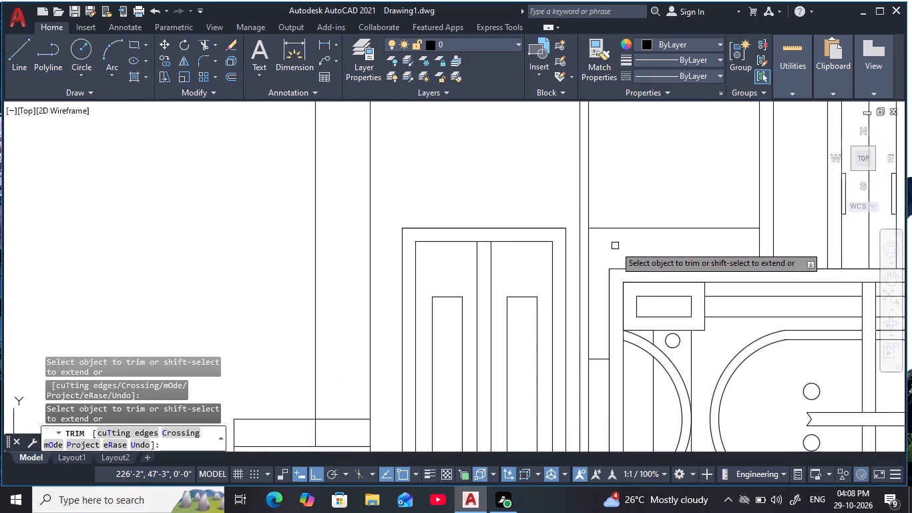
{"action": "middle_click_drag", "start_coordinate": [615, 246], "coordinate": [607, 242]}
{"action": "middle_click_drag", "start_coordinate": [606, 254], "coordinate": [642, 188]}
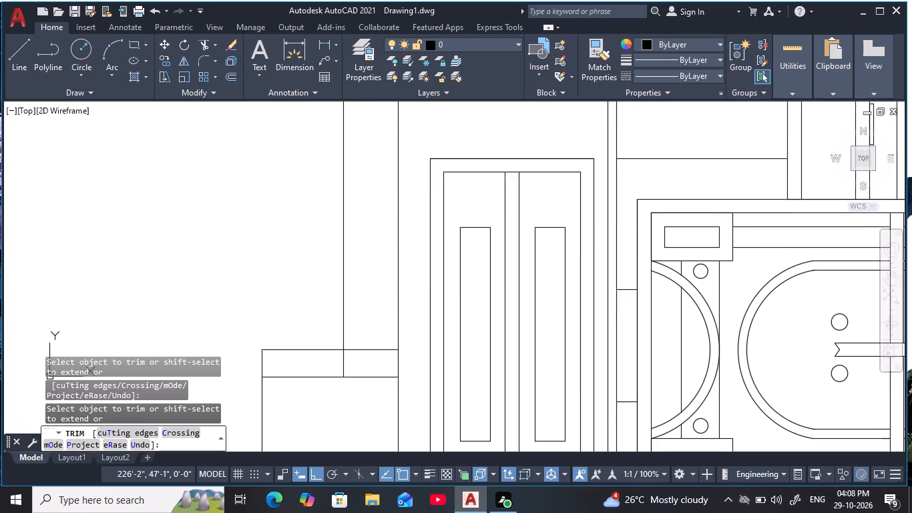
{"action": "scroll", "coordinate": [629, 222], "scroll_direction": "down", "scroll_amount": 1}
{"action": "middle_click_drag", "start_coordinate": [630, 230], "coordinate": [632, 212]}
{"action": "key", "text": "Escape"}
{"action": "key", "text": "Escape"}
Draw a line on the ground line closing the base of the narrow double door's central stile.
{"action": "middle_click_drag", "start_coordinate": [557, 363], "coordinate": [549, 348]}
{"action": "scroll", "coordinate": [549, 348], "scroll_direction": "up", "scroll_amount": 1}
{"action": "key", "text": "Escape"}
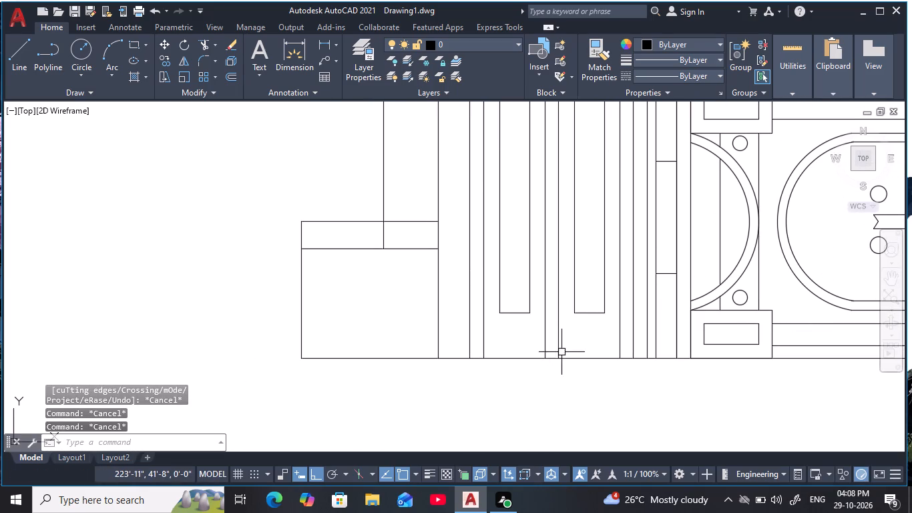
{"action": "key", "text": "Escape"}
{"action": "key", "text": "Escape"}
{"action": "middle_click", "coordinate": [582, 351]}
{"action": "key", "text": "Escape"}
{"action": "key", "text": "Escape"}
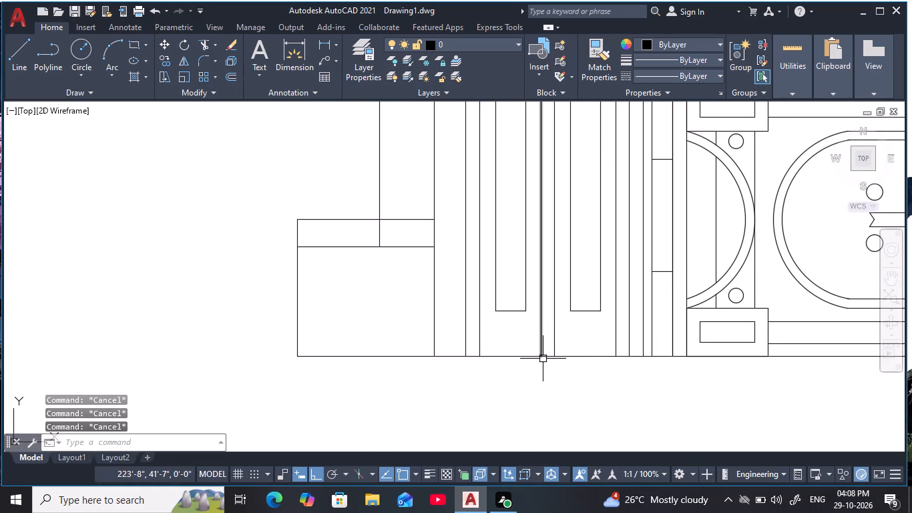
{"action": "type", "text": "l"}
{"action": "key", "text": "space"}
{"action": "scroll", "coordinate": [541, 359], "scroll_direction": "up", "scroll_amount": 2}
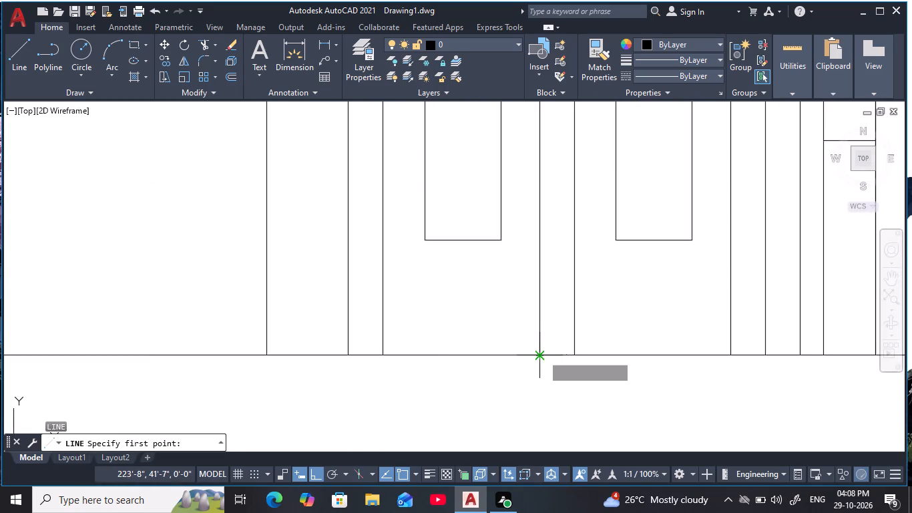
{"action": "left_click", "coordinate": [538, 355]}
{"action": "left_click", "coordinate": [574, 353]}
{"action": "key", "text": "Escape"}
{"action": "key", "text": "Escape"}
{"action": "scroll", "coordinate": [613, 341], "scroll_direction": "down", "scroll_amount": 1}
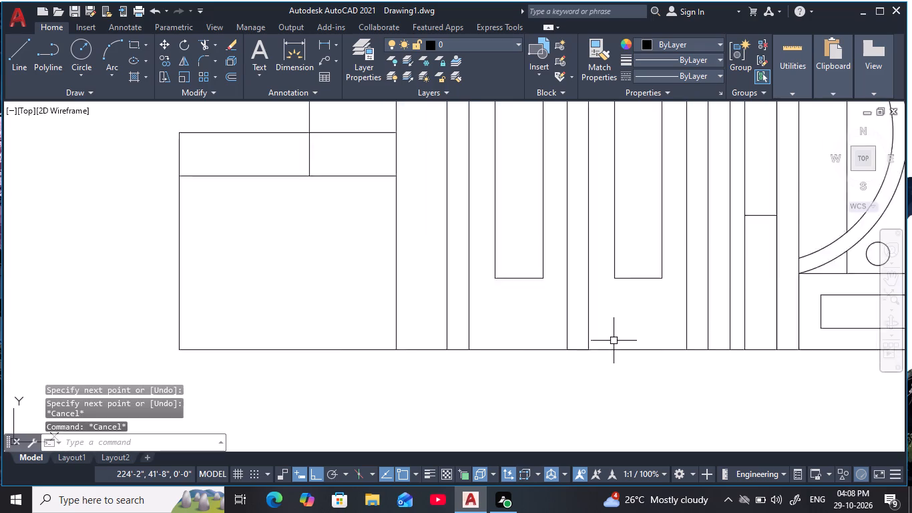
Draw a helper line about 3'-10" long on the ground line, from the left low wall to the nearest vertical wall line beyond the narrow door.
{"action": "scroll", "coordinate": [614, 341], "scroll_direction": "down", "scroll_amount": 1}
{"action": "middle_click_drag", "start_coordinate": [614, 341], "coordinate": [582, 365]}
{"action": "key", "text": "Escape"}
{"action": "scroll", "coordinate": [576, 365], "scroll_direction": "down", "scroll_amount": 1}
{"action": "key", "text": "Escape"}
{"action": "middle_click_drag", "start_coordinate": [592, 357], "coordinate": [559, 350]}
{"action": "key", "text": "Escape"}
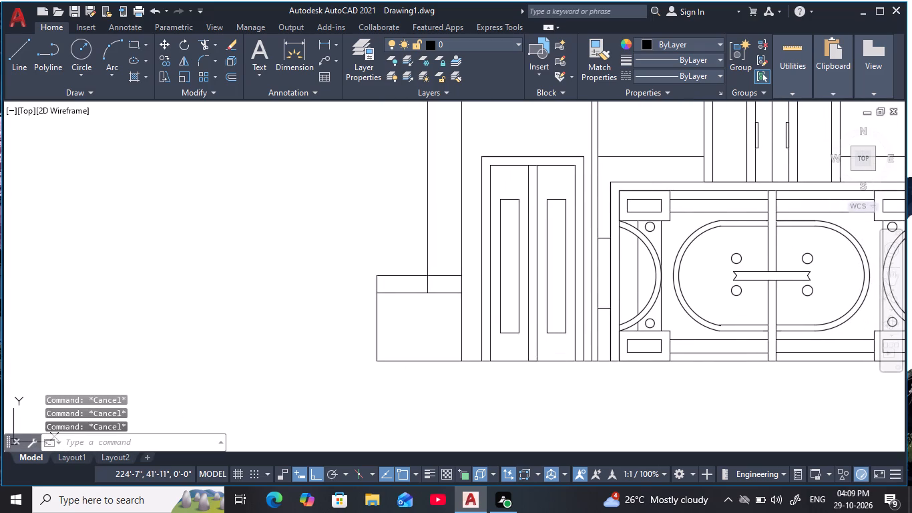
{"action": "key", "text": "Escape"}
{"action": "key", "text": "Escape"}
{"action": "type", "text": "l"}
{"action": "key", "text": "space"}
{"action": "scroll", "coordinate": [566, 361], "scroll_direction": "up", "scroll_amount": 2}
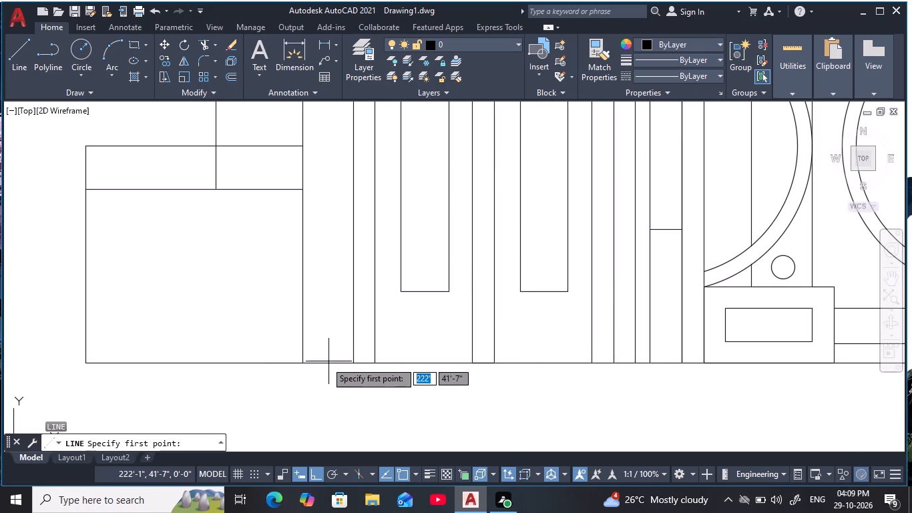
{"action": "left_click", "coordinate": [302, 363]}
{"action": "scroll", "coordinate": [574, 366], "scroll_direction": "down", "scroll_amount": 2}
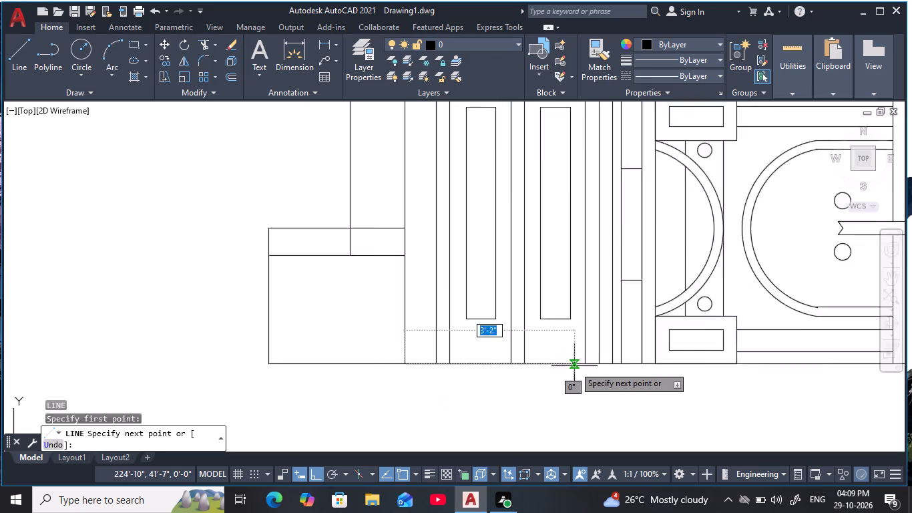
{"action": "scroll", "coordinate": [605, 369], "scroll_direction": "up", "scroll_amount": 1}
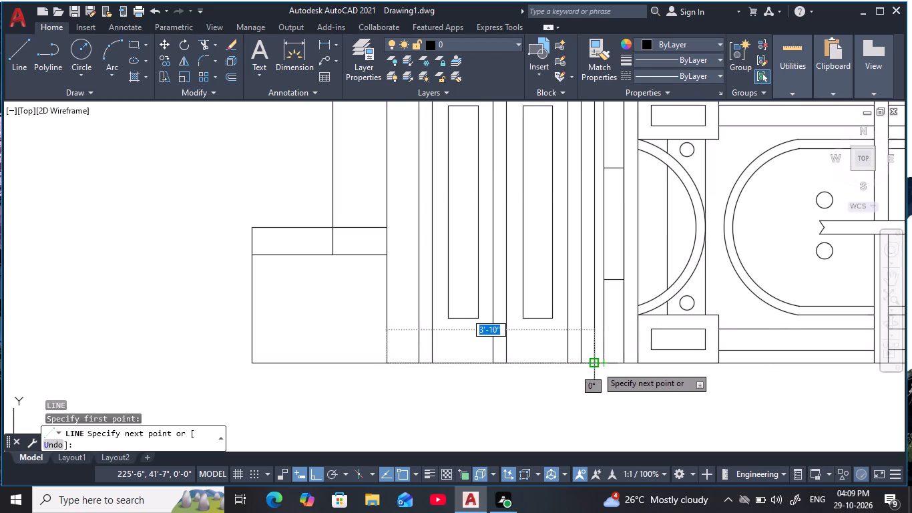
{"action": "left_click", "coordinate": [597, 366]}
{"action": "key", "text": "Escape"}
{"action": "key", "text": "Escape"}
{"action": "key", "text": "Escape"}
{"action": "key", "text": "Escape"}
{"action": "key", "text": "Escape"}
{"action": "key", "text": "l"}
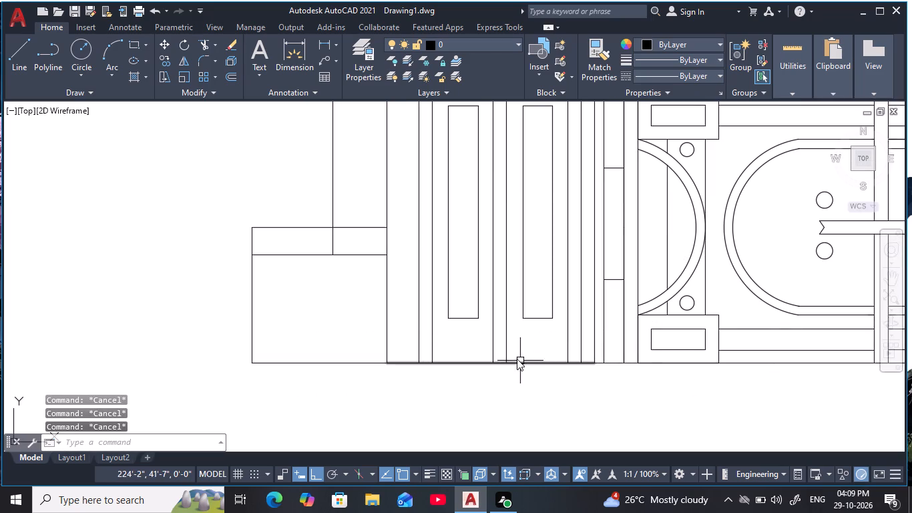
Move the narrow double door from the midpoint of its central stile's base to the midpoint of the ground helper line.
{"action": "key", "text": "Escape"}
{"action": "key", "text": "Escape"}
{"action": "key", "text": "Escape"}
{"action": "type", "text": "m"}
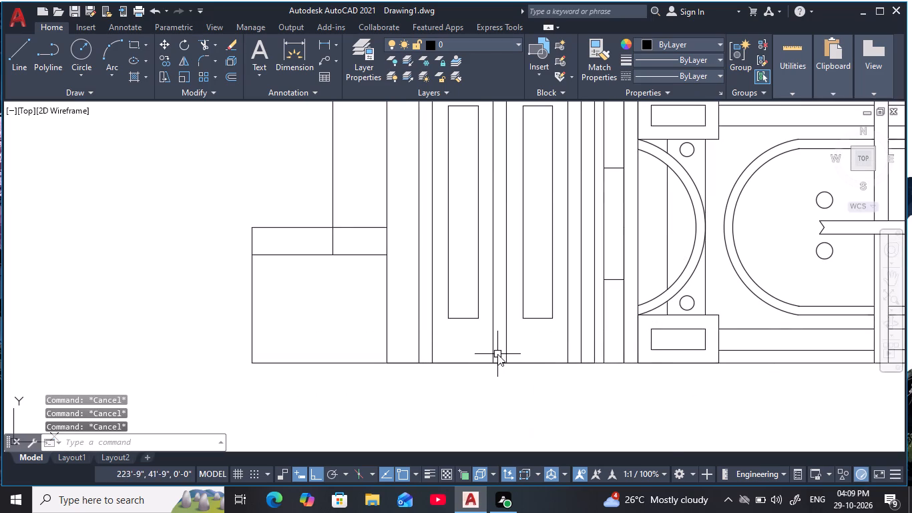
{"action": "key", "text": "space"}
{"action": "middle_click_drag", "start_coordinate": [525, 331], "coordinate": [537, 424]}
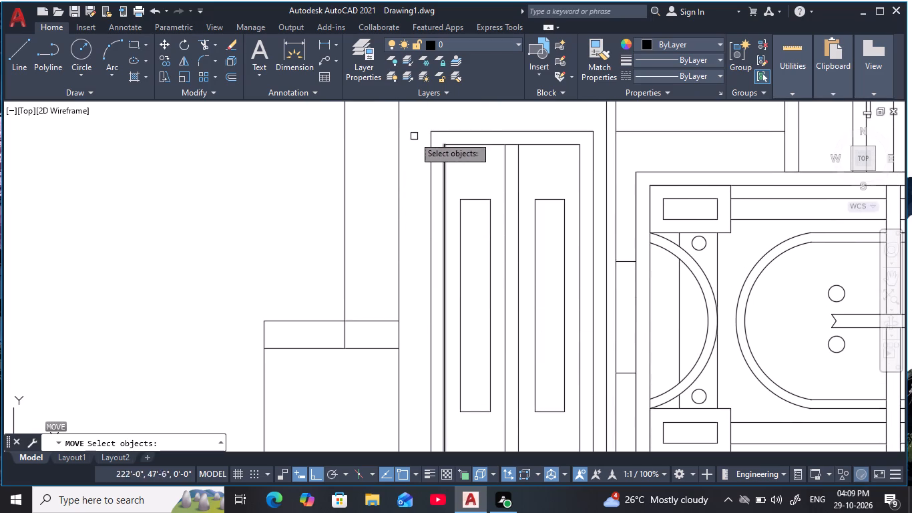
{"action": "left_click", "coordinate": [415, 115]}
{"action": "middle_click_drag", "start_coordinate": [563, 321], "coordinate": [572, 263]}
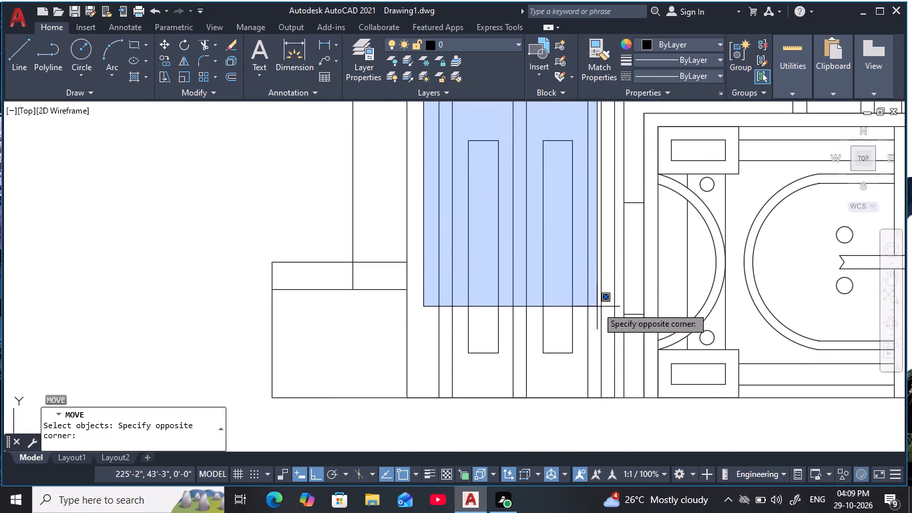
{"action": "left_click", "coordinate": [614, 408]}
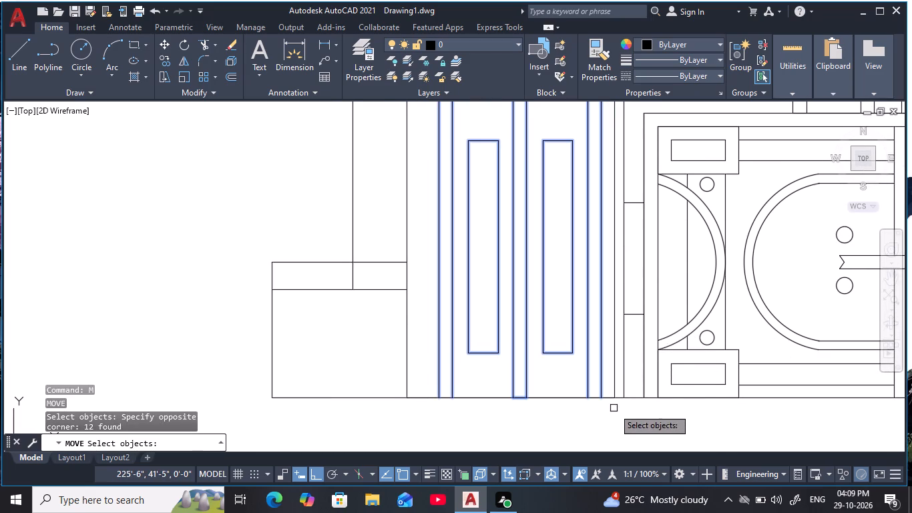
{"action": "key", "text": "space"}
{"action": "scroll", "coordinate": [523, 417], "scroll_direction": "up", "scroll_amount": 2}
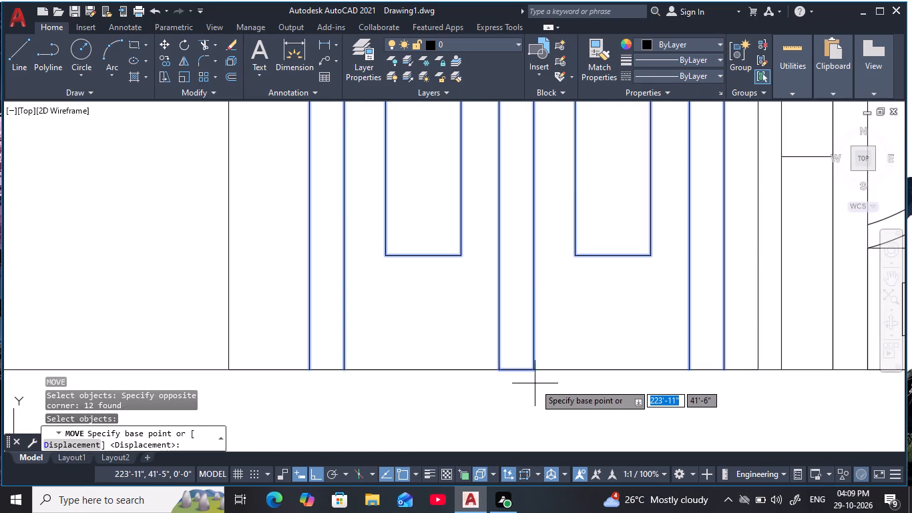
{"action": "left_click", "coordinate": [517, 369]}
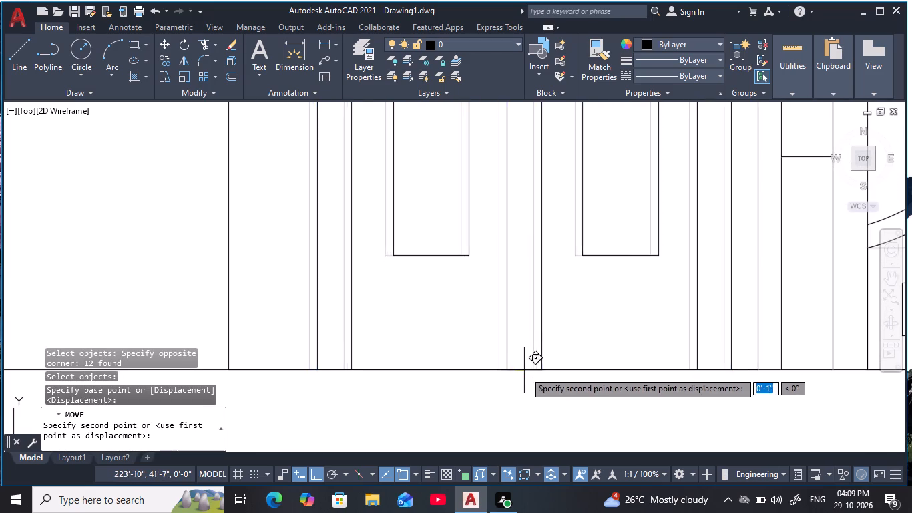
{"action": "left_click", "coordinate": [490, 371]}
{"action": "key", "text": "Escape"}
{"action": "scroll", "coordinate": [539, 336], "scroll_direction": "down", "scroll_amount": 2}
{"action": "middle_click_drag", "start_coordinate": [552, 334], "coordinate": [555, 395]}
{"action": "key", "text": "Escape"}
{"action": "scroll", "coordinate": [559, 384], "scroll_direction": "down", "scroll_amount": 1}
{"action": "key", "text": "Escape"}
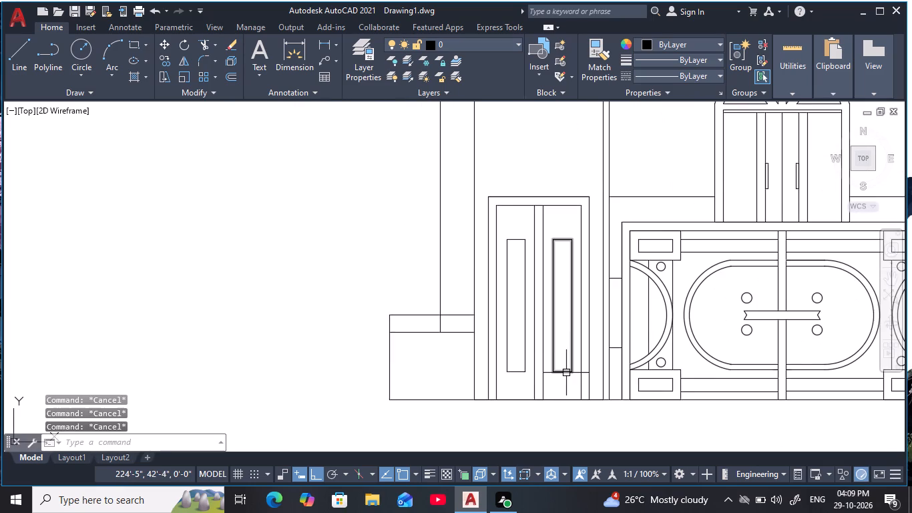
{"action": "middle_click_drag", "start_coordinate": [566, 376], "coordinate": [563, 389]}
{"action": "key", "text": "Escape"}
{"action": "key", "text": "Escape"}
{"action": "key", "text": "Escape"}
{"action": "key", "text": "Escape"}
{"action": "key", "text": "Escape"}
{"action": "key", "text": "Escape"}
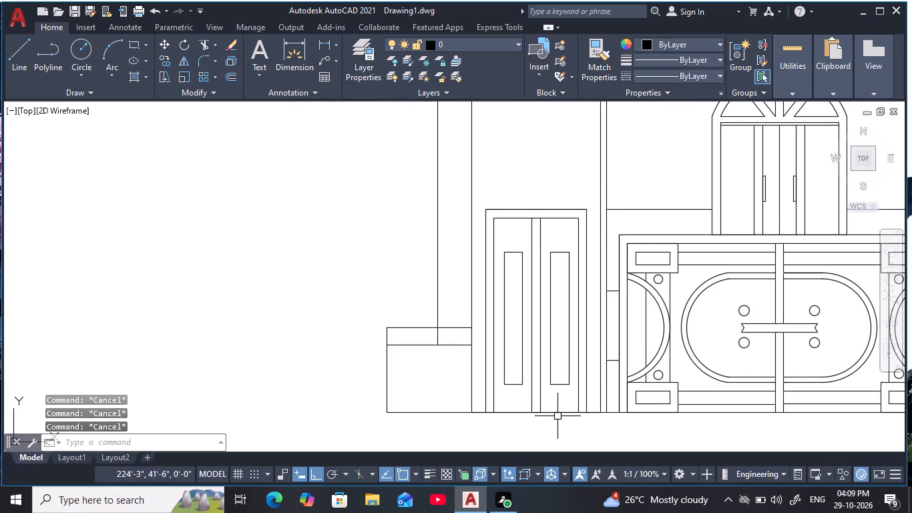
Erase the helper line along the ground and the short line closing the base of the door's central stile.
{"action": "left_click", "coordinate": [556, 413]}
{"action": "type", "text": "e"}
{"action": "key", "text": "space"}
{"action": "key", "text": "Escape"}
{"action": "key", "text": "Escape"}
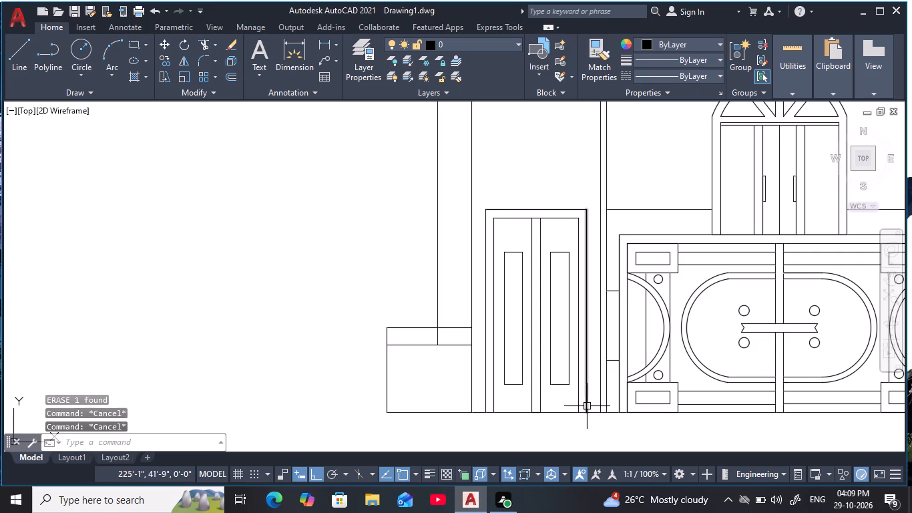
{"action": "key", "text": "Escape"}
{"action": "key", "text": "Escape"}
{"action": "key", "text": "Escape"}
{"action": "scroll", "coordinate": [541, 415], "scroll_direction": "up", "scroll_amount": 1}
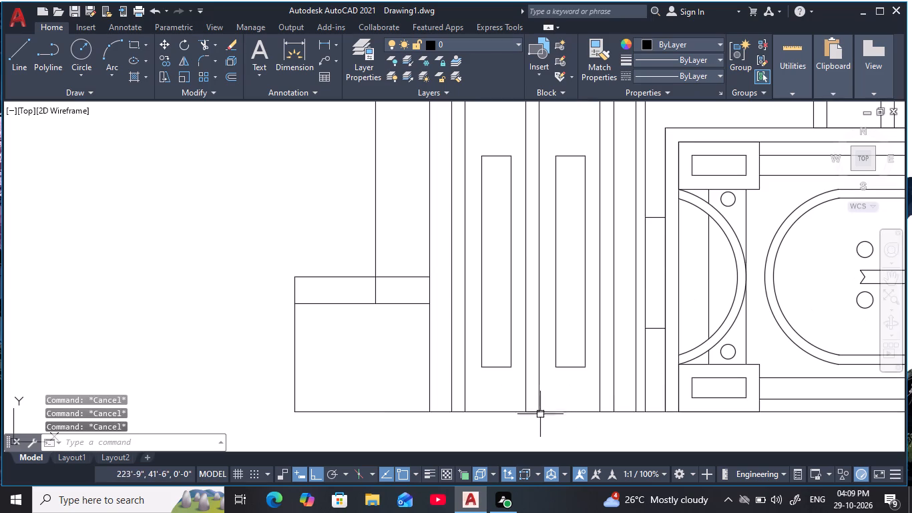
{"action": "left_click", "coordinate": [537, 412]}
{"action": "type", "text": "e"}
{"action": "key", "text": "space"}
{"action": "key", "text": "Escape"}
{"action": "scroll", "coordinate": [568, 407], "scroll_direction": "down", "scroll_amount": 2}
{"action": "middle_click_drag", "start_coordinate": [569, 409], "coordinate": [572, 430]}
{"action": "middle_click_drag", "start_coordinate": [628, 305], "coordinate": [613, 297]}
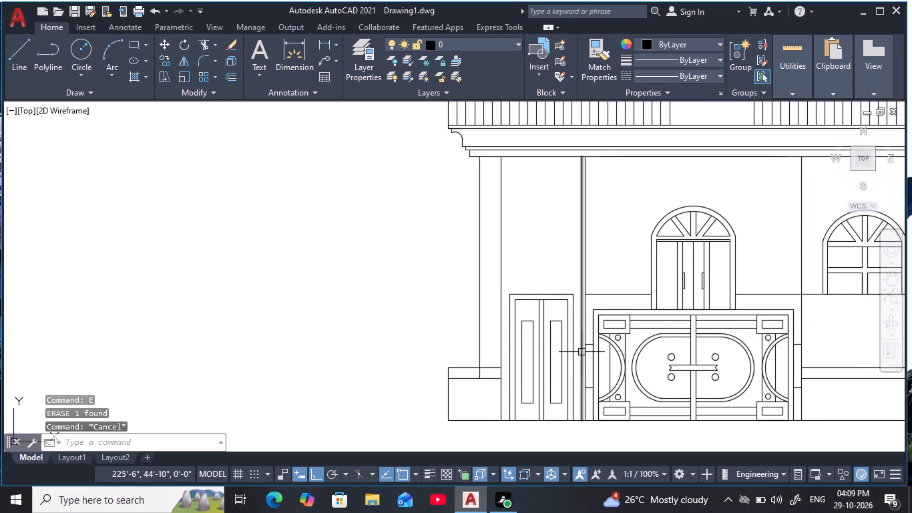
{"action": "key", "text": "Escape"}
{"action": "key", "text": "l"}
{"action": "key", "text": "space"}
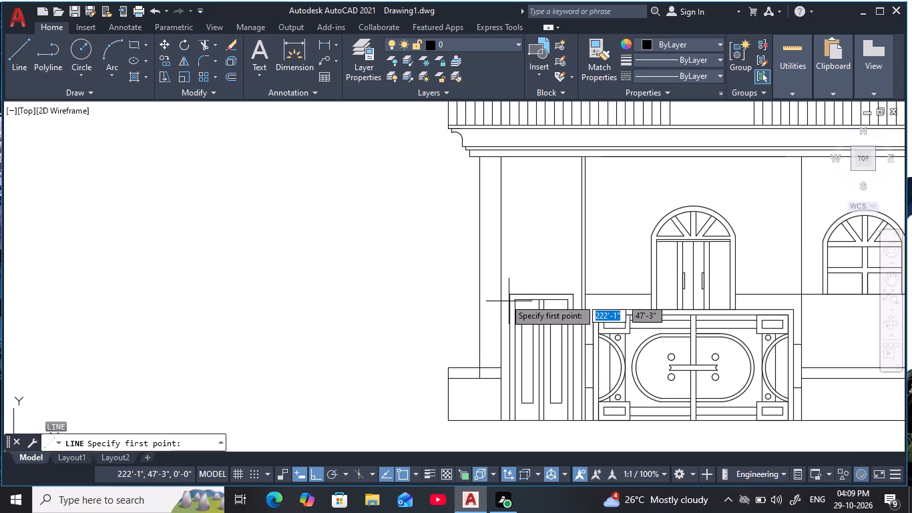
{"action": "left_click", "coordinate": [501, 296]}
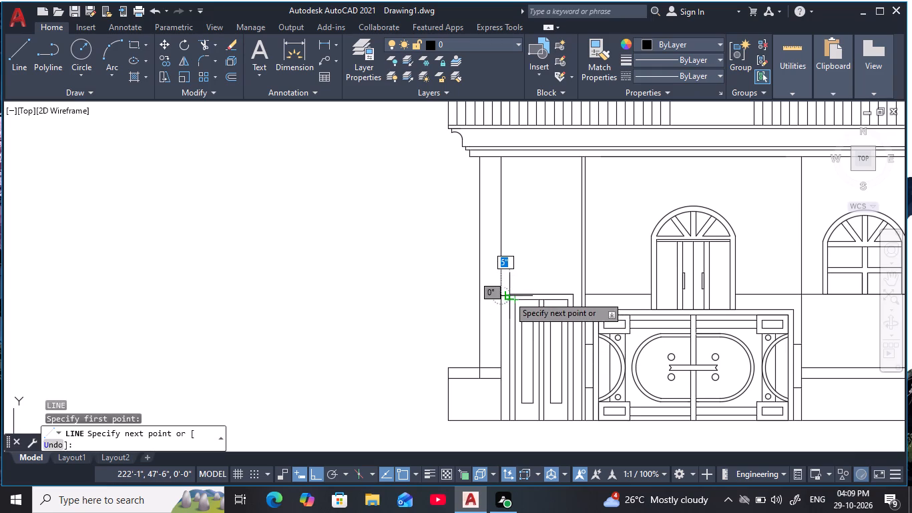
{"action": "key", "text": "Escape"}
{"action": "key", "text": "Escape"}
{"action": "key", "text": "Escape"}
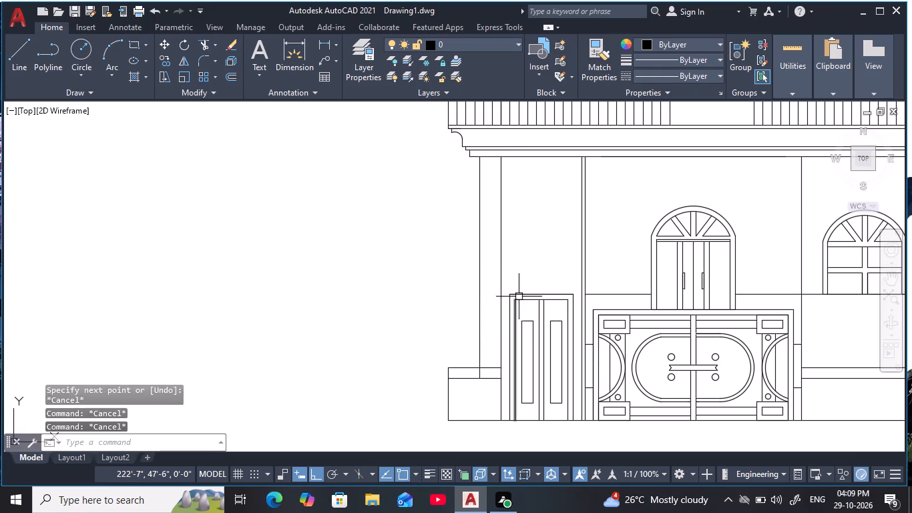
Draw a horizontal line across the left column, level with the top of the narrow double door's frame.
{"action": "key", "text": "space"}
{"action": "scroll", "coordinate": [516, 299], "scroll_direction": "up", "scroll_amount": 3}
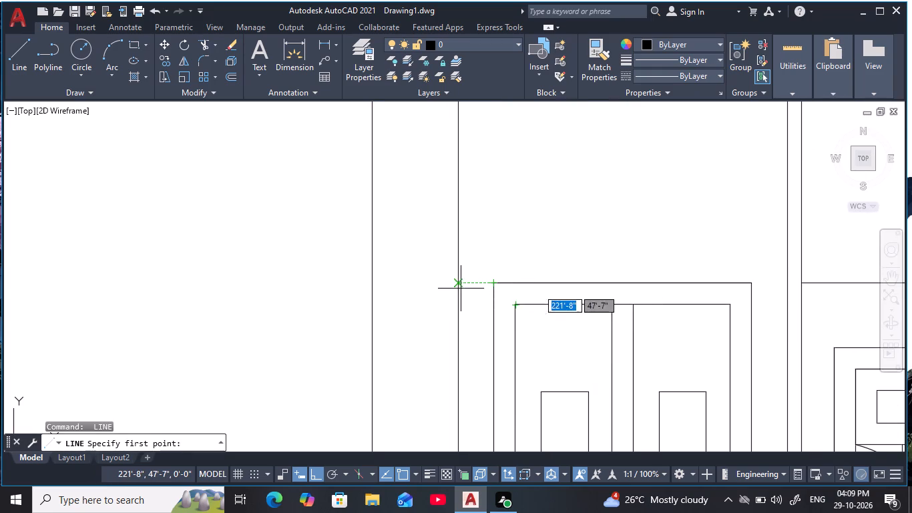
{"action": "left_click", "coordinate": [460, 285]}
{"action": "left_click", "coordinate": [373, 283]}
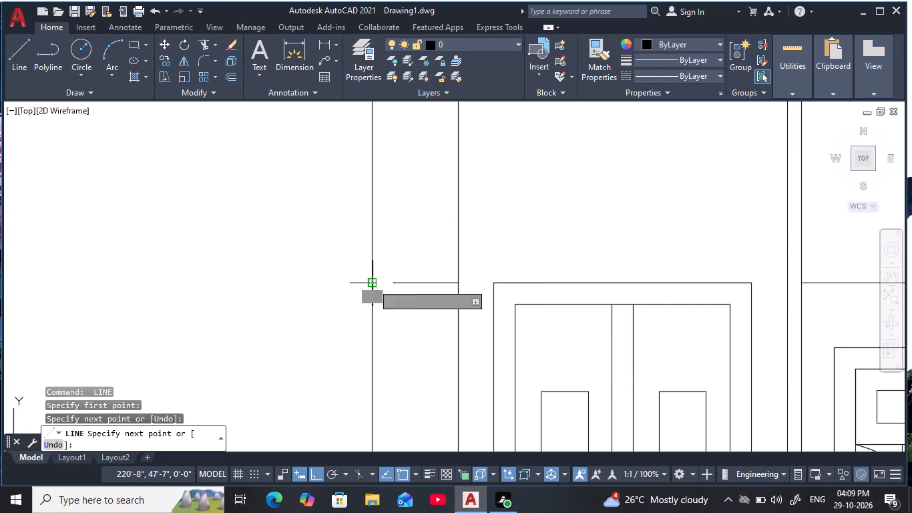
{"action": "key", "text": "Escape"}
{"action": "scroll", "coordinate": [510, 267], "scroll_direction": "down", "scroll_amount": 4}
{"action": "middle_click_drag", "start_coordinate": [517, 267], "coordinate": [436, 271]}
{"action": "key", "text": "Escape"}
{"action": "key", "text": "Escape"}
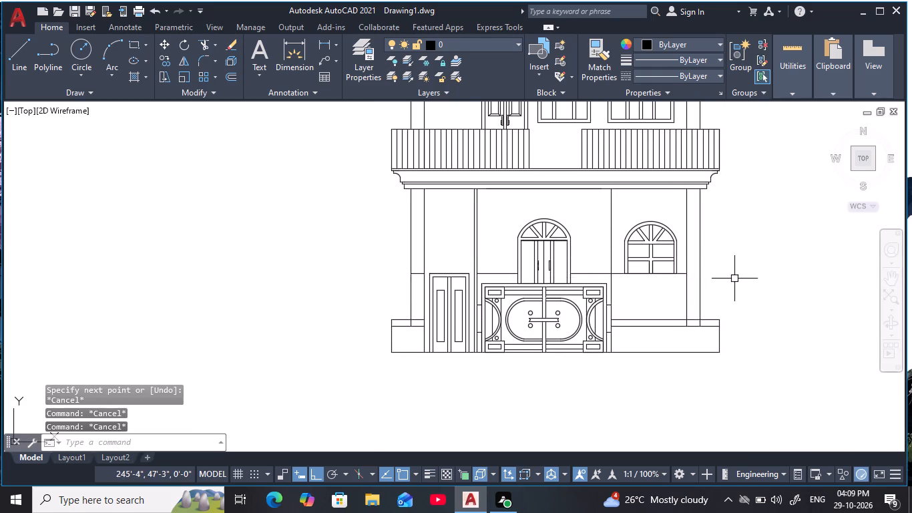
Trim the column edge lines crossing the top bands of the right and left low walls.
{"action": "middle_click_drag", "start_coordinate": [734, 279], "coordinate": [700, 295]}
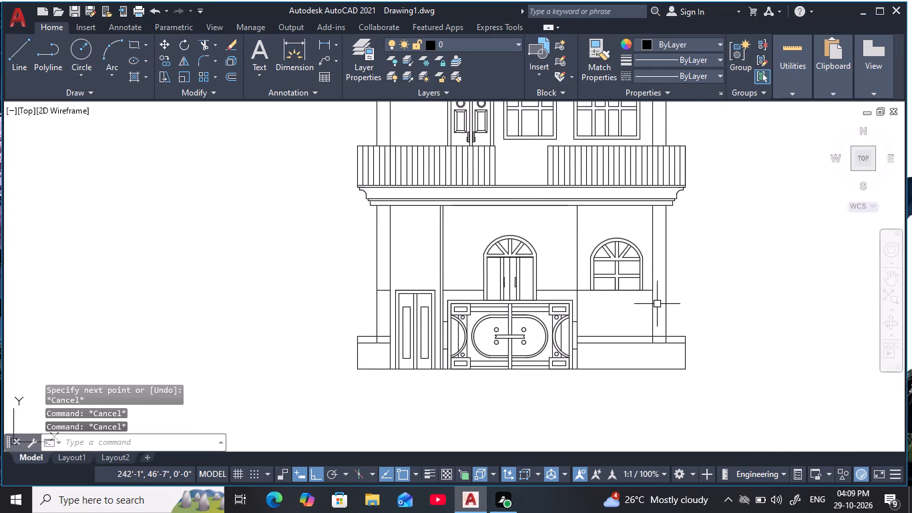
{"action": "scroll", "coordinate": [672, 363], "scroll_direction": "up", "scroll_amount": 1}
{"action": "middle_click", "coordinate": [671, 362]}
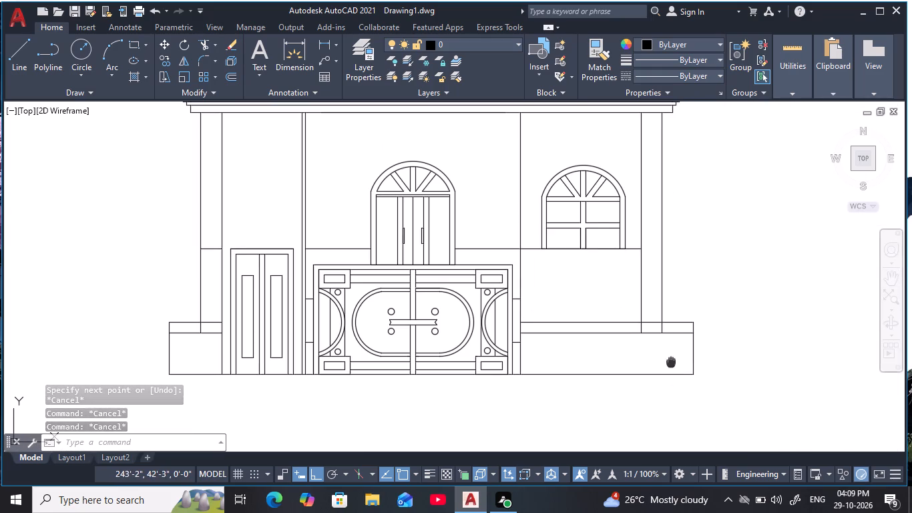
{"action": "key", "text": "Escape"}
{"action": "type", "text": "tr"}
{"action": "key", "text": "space"}
{"action": "scroll", "coordinate": [670, 347], "scroll_direction": "up", "scroll_amount": 2}
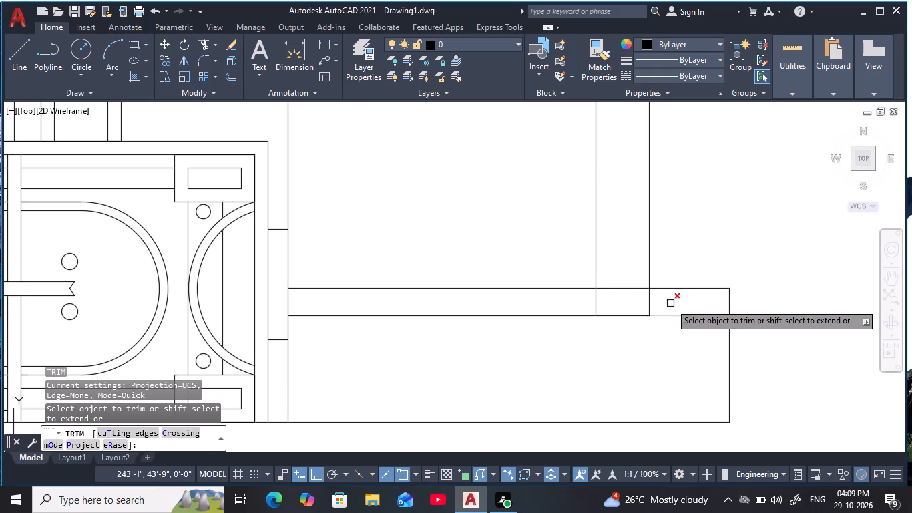
{"action": "left_click_drag", "start_coordinate": [671, 303], "coordinate": [569, 305]}
{"action": "scroll", "coordinate": [528, 355], "scroll_direction": "down", "scroll_amount": 3}
{"action": "middle_click_drag", "start_coordinate": [527, 357], "coordinate": [759, 366]}
{"action": "scroll", "coordinate": [501, 361], "scroll_direction": "up", "scroll_amount": 2}
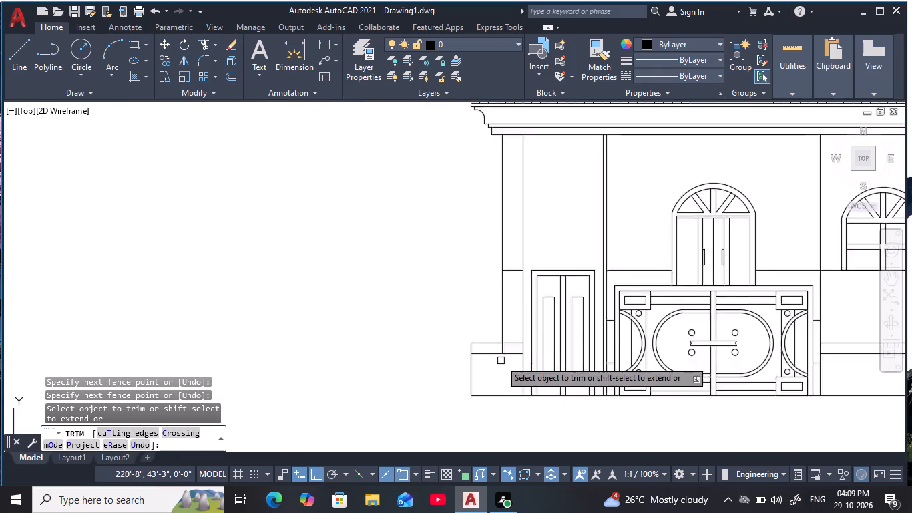
{"action": "scroll", "coordinate": [501, 361], "scroll_direction": "up", "scroll_amount": 2}
{"action": "left_click_drag", "start_coordinate": [526, 326], "coordinate": [458, 327]}
{"action": "scroll", "coordinate": [518, 349], "scroll_direction": "down", "scroll_amount": 4}
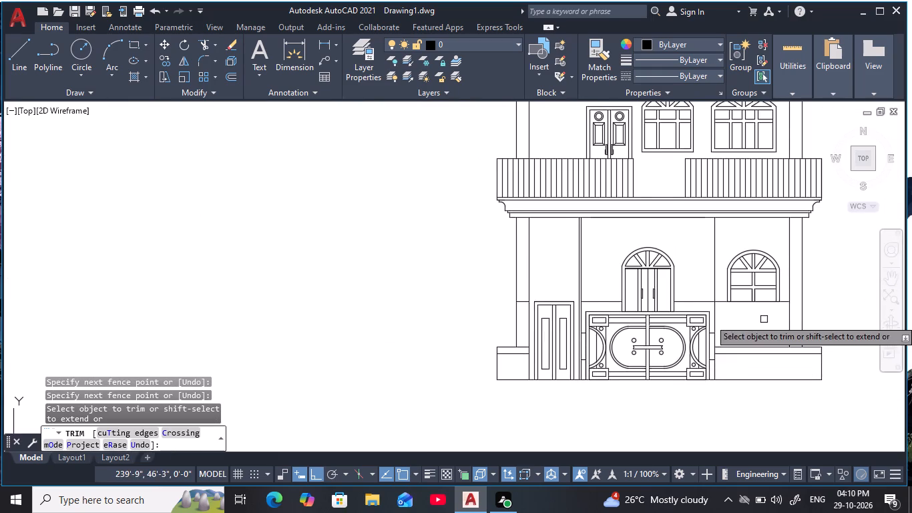
{"action": "middle_click_drag", "start_coordinate": [764, 319], "coordinate": [708, 308]}
{"action": "scroll", "coordinate": [706, 317], "scroll_direction": "up", "scroll_amount": 1}
{"action": "middle_click", "coordinate": [706, 317]}
{"action": "key", "text": "Escape"}
{"action": "key", "text": "Escape"}
{"action": "key", "text": "Escape"}
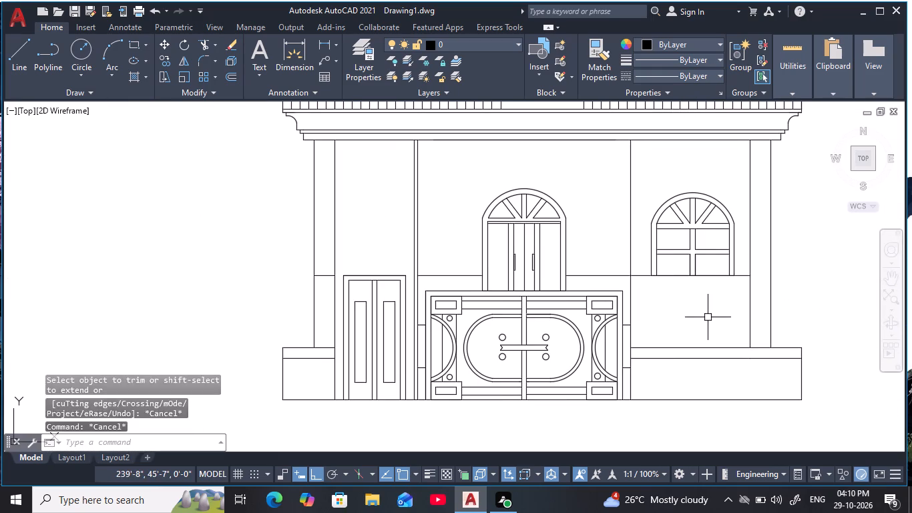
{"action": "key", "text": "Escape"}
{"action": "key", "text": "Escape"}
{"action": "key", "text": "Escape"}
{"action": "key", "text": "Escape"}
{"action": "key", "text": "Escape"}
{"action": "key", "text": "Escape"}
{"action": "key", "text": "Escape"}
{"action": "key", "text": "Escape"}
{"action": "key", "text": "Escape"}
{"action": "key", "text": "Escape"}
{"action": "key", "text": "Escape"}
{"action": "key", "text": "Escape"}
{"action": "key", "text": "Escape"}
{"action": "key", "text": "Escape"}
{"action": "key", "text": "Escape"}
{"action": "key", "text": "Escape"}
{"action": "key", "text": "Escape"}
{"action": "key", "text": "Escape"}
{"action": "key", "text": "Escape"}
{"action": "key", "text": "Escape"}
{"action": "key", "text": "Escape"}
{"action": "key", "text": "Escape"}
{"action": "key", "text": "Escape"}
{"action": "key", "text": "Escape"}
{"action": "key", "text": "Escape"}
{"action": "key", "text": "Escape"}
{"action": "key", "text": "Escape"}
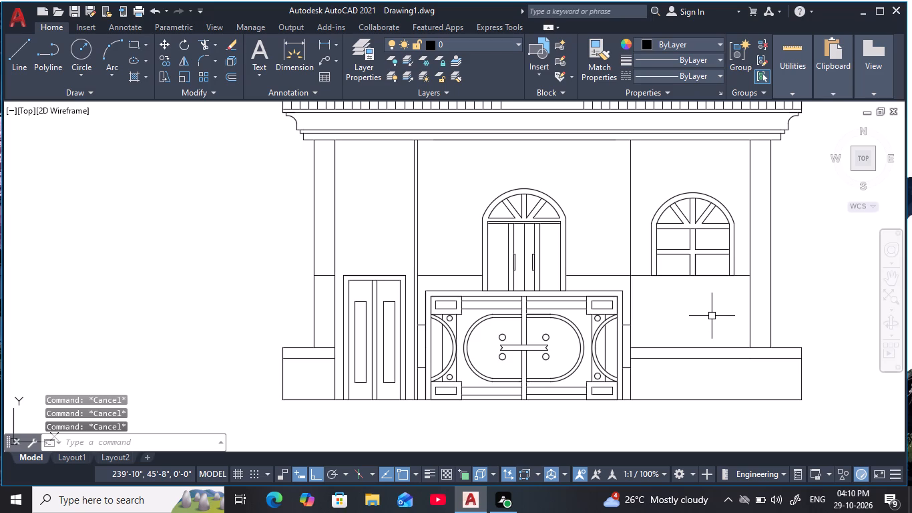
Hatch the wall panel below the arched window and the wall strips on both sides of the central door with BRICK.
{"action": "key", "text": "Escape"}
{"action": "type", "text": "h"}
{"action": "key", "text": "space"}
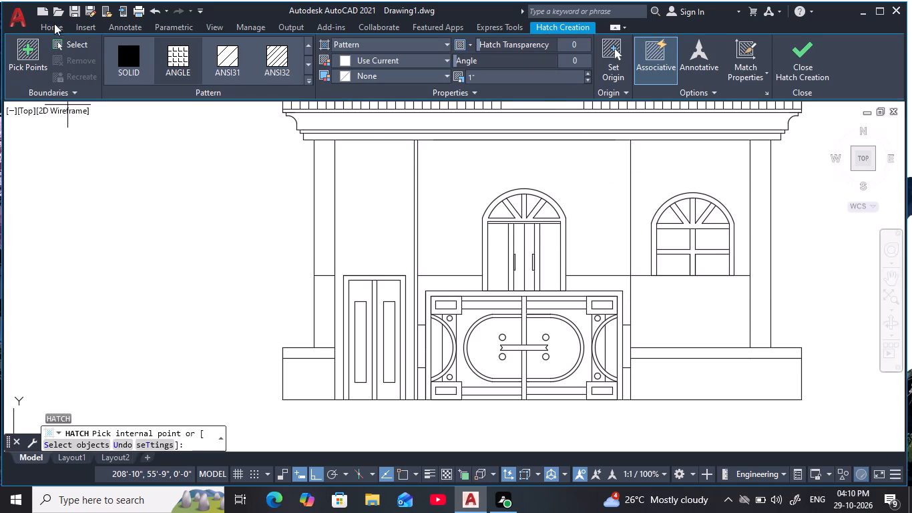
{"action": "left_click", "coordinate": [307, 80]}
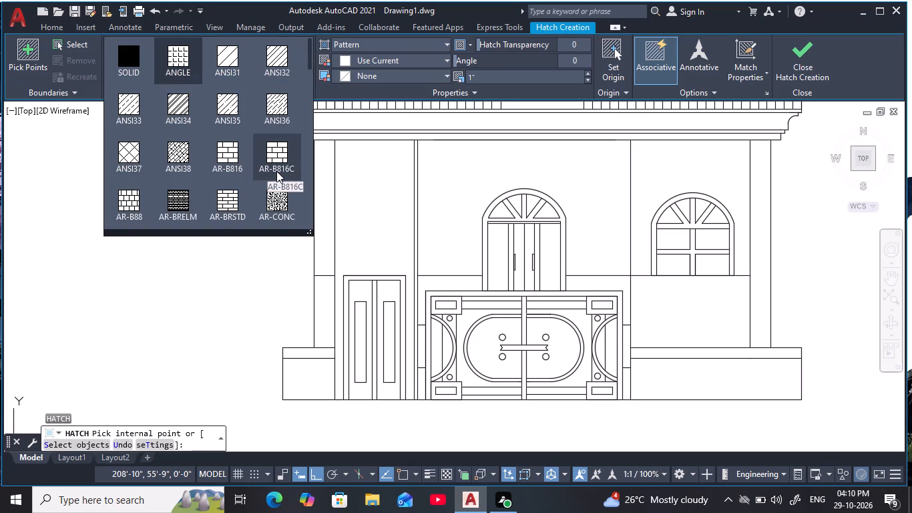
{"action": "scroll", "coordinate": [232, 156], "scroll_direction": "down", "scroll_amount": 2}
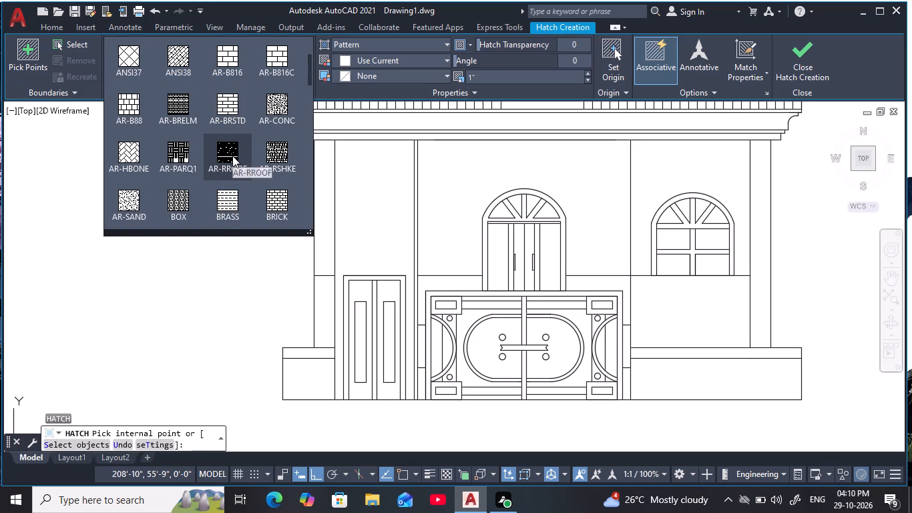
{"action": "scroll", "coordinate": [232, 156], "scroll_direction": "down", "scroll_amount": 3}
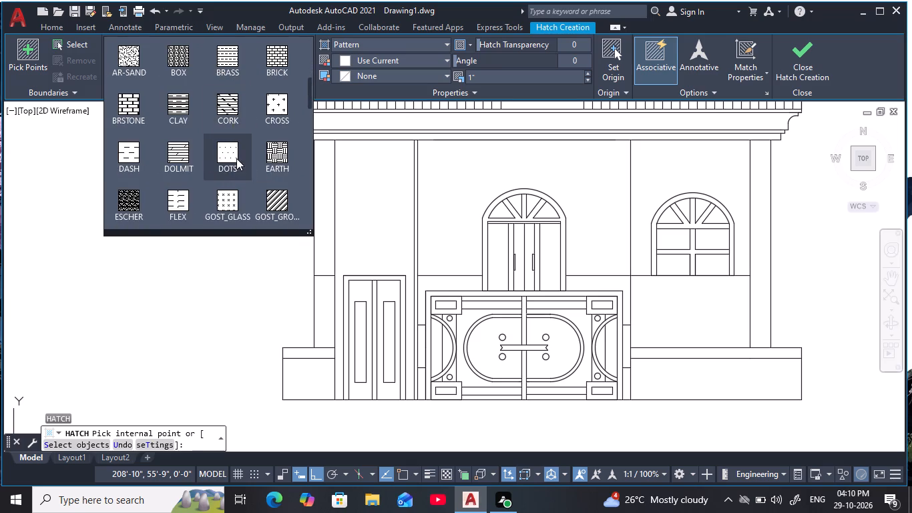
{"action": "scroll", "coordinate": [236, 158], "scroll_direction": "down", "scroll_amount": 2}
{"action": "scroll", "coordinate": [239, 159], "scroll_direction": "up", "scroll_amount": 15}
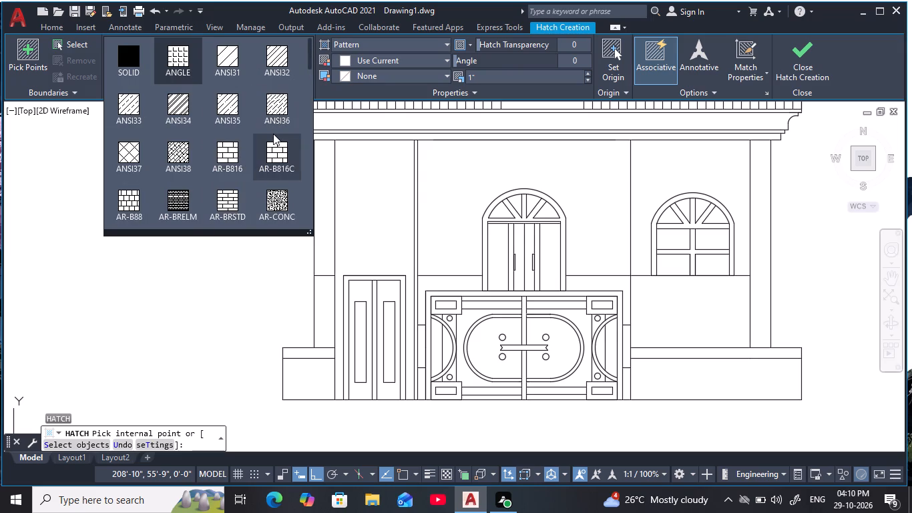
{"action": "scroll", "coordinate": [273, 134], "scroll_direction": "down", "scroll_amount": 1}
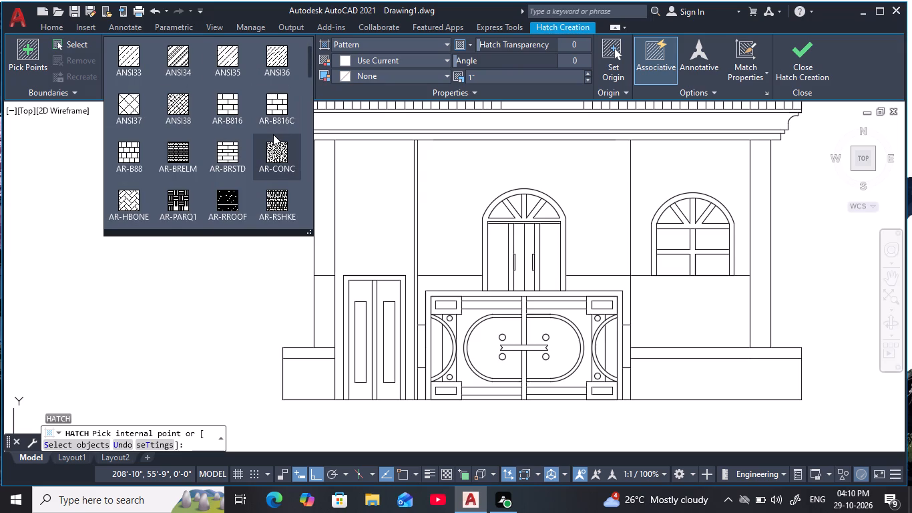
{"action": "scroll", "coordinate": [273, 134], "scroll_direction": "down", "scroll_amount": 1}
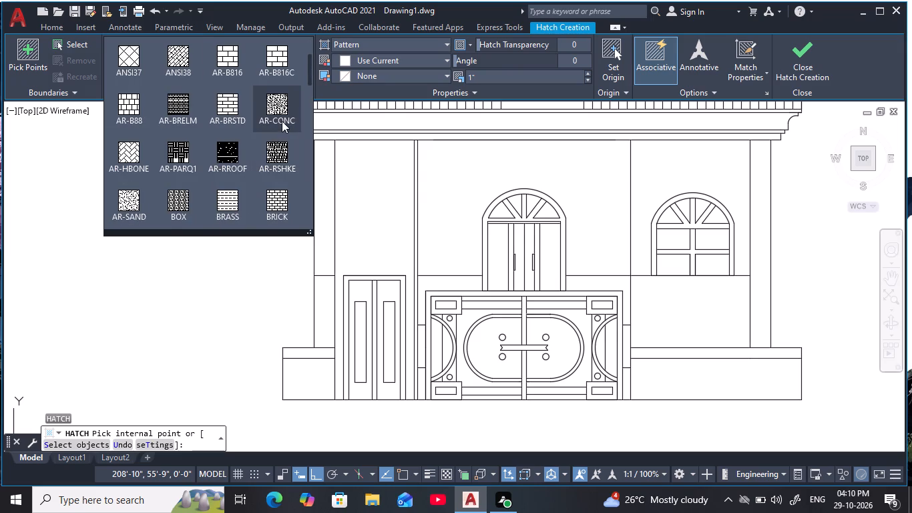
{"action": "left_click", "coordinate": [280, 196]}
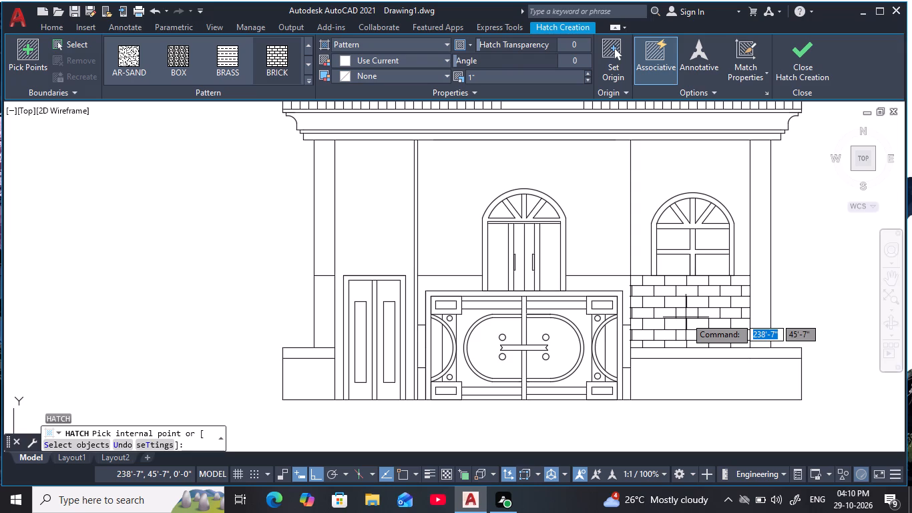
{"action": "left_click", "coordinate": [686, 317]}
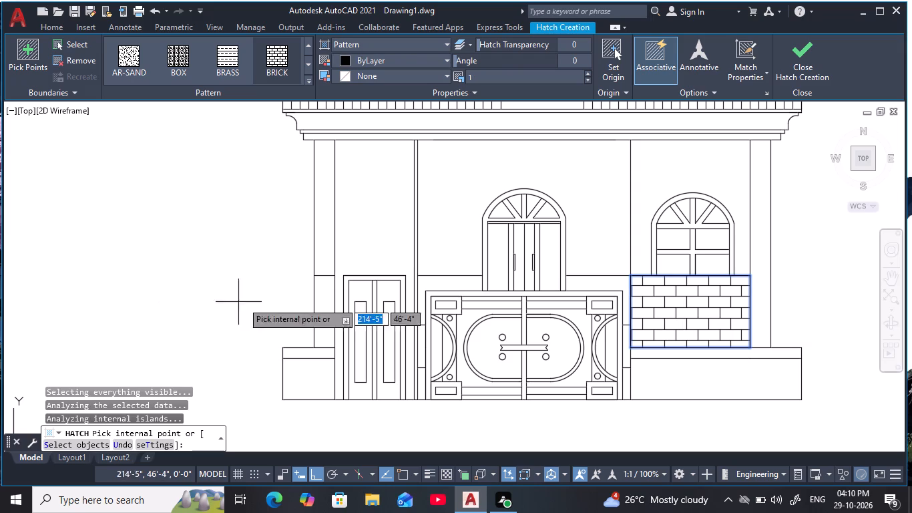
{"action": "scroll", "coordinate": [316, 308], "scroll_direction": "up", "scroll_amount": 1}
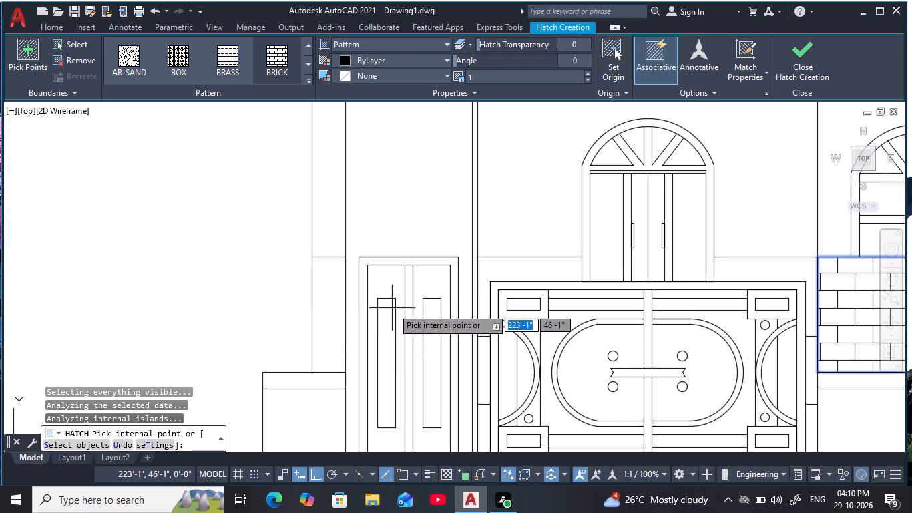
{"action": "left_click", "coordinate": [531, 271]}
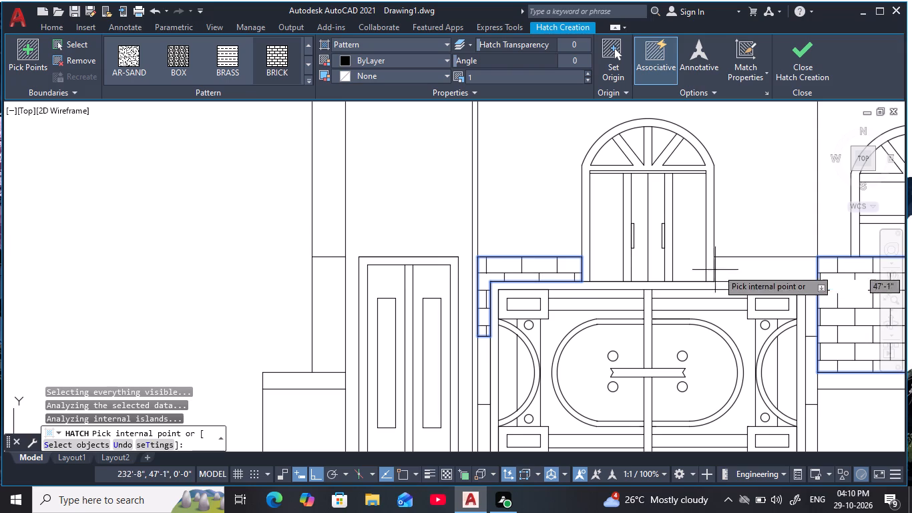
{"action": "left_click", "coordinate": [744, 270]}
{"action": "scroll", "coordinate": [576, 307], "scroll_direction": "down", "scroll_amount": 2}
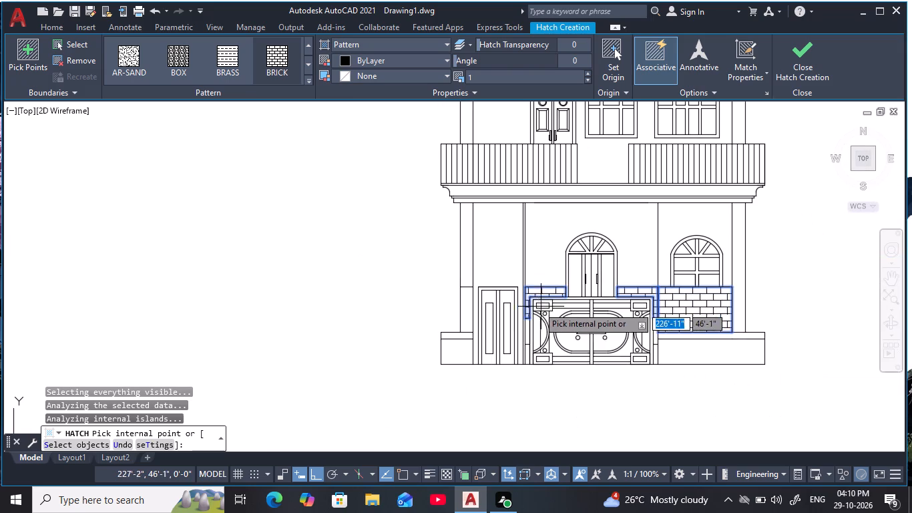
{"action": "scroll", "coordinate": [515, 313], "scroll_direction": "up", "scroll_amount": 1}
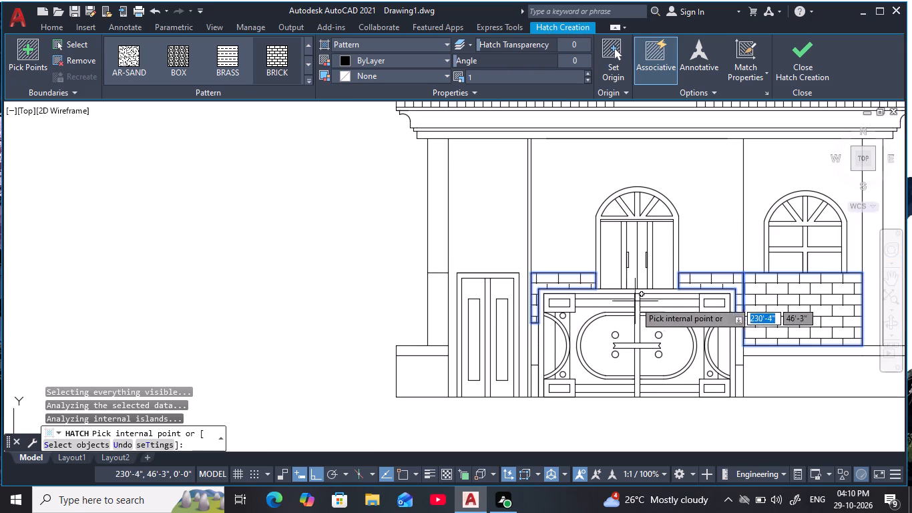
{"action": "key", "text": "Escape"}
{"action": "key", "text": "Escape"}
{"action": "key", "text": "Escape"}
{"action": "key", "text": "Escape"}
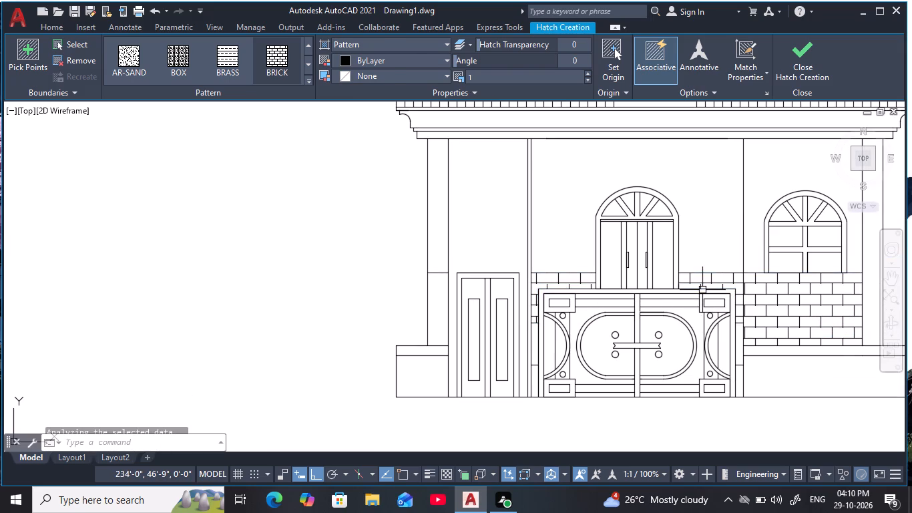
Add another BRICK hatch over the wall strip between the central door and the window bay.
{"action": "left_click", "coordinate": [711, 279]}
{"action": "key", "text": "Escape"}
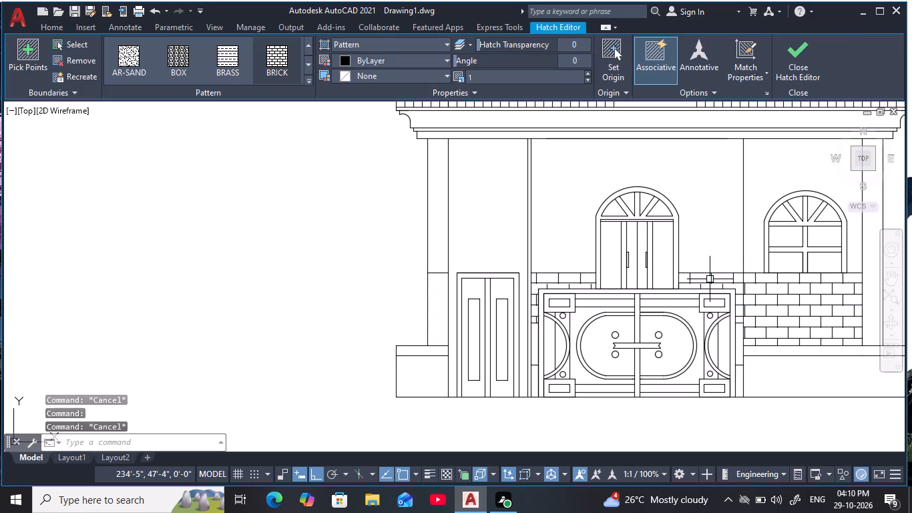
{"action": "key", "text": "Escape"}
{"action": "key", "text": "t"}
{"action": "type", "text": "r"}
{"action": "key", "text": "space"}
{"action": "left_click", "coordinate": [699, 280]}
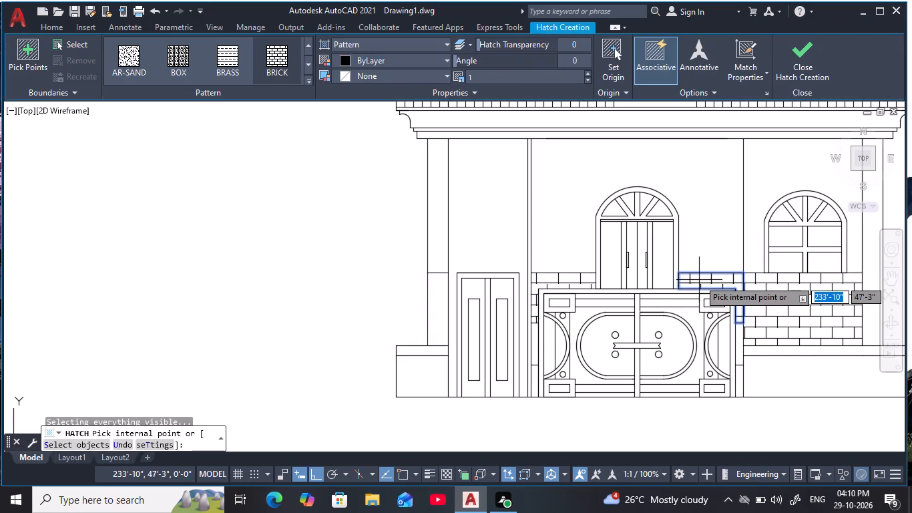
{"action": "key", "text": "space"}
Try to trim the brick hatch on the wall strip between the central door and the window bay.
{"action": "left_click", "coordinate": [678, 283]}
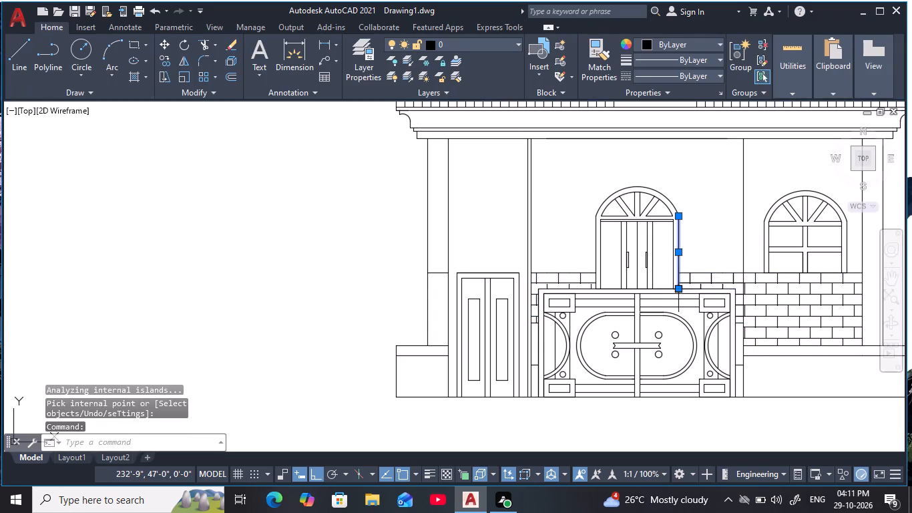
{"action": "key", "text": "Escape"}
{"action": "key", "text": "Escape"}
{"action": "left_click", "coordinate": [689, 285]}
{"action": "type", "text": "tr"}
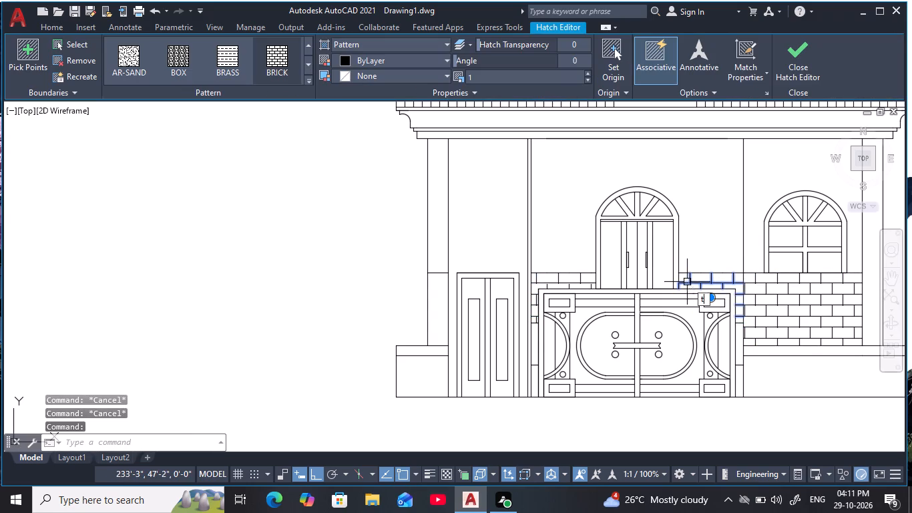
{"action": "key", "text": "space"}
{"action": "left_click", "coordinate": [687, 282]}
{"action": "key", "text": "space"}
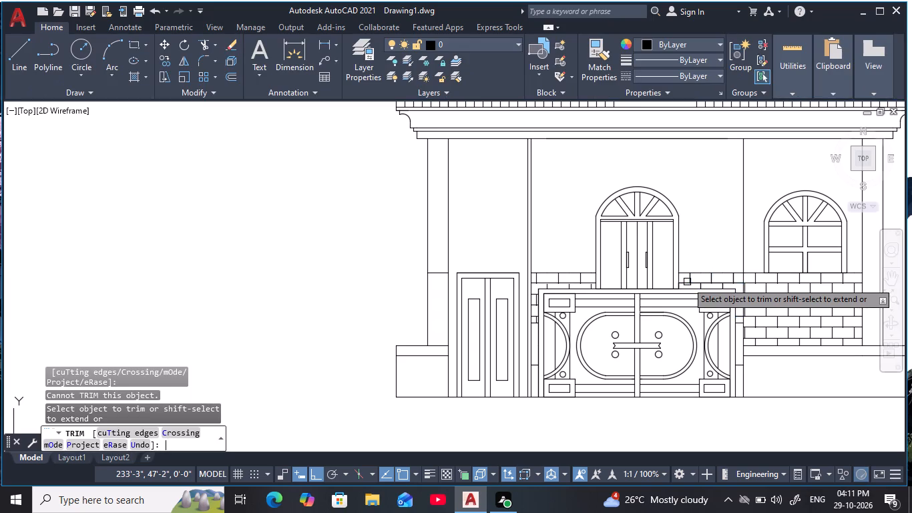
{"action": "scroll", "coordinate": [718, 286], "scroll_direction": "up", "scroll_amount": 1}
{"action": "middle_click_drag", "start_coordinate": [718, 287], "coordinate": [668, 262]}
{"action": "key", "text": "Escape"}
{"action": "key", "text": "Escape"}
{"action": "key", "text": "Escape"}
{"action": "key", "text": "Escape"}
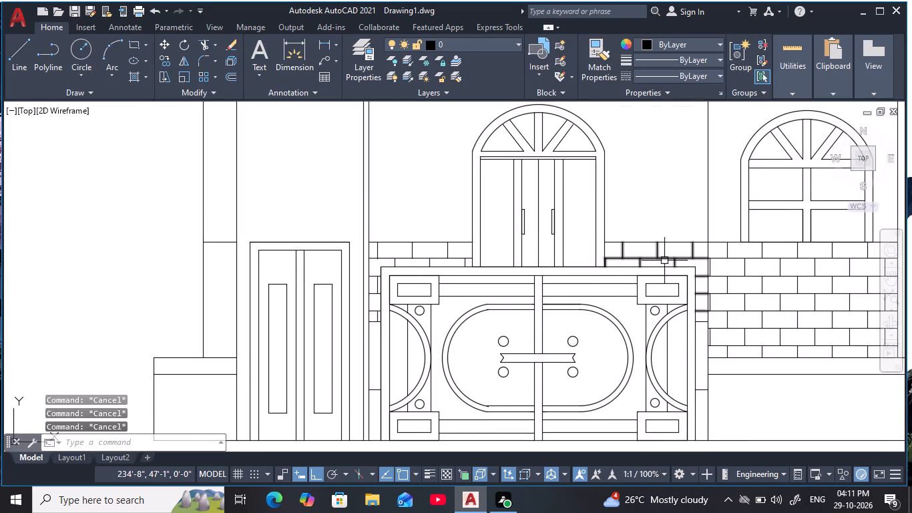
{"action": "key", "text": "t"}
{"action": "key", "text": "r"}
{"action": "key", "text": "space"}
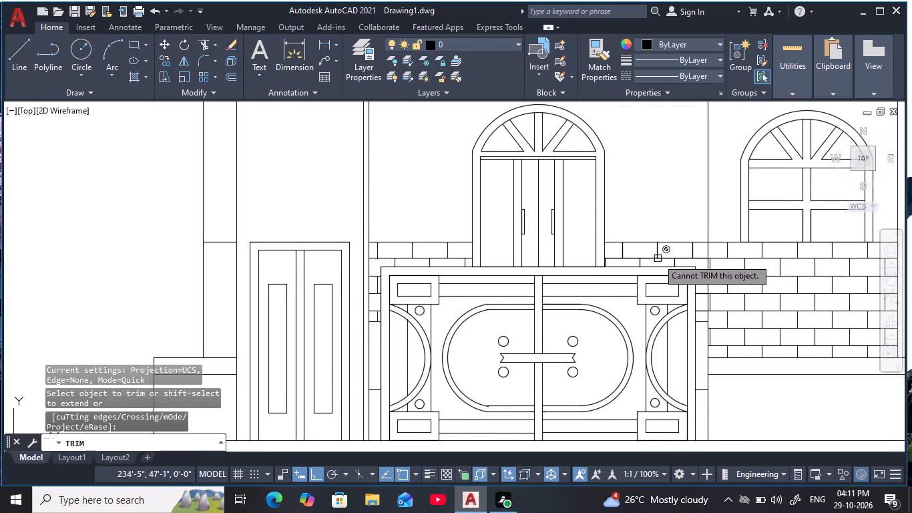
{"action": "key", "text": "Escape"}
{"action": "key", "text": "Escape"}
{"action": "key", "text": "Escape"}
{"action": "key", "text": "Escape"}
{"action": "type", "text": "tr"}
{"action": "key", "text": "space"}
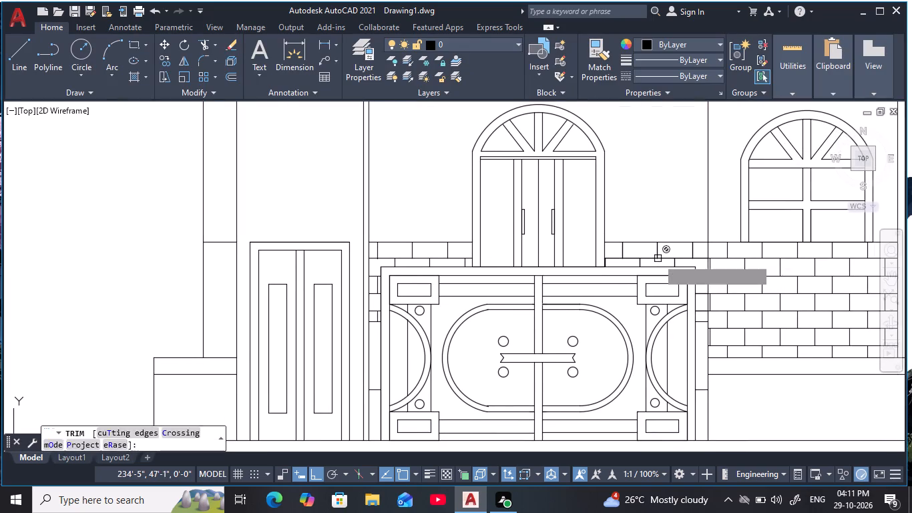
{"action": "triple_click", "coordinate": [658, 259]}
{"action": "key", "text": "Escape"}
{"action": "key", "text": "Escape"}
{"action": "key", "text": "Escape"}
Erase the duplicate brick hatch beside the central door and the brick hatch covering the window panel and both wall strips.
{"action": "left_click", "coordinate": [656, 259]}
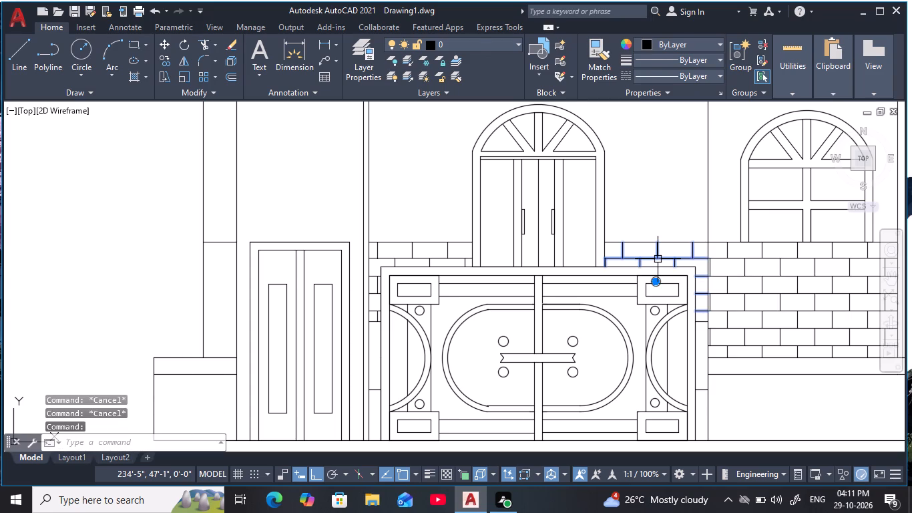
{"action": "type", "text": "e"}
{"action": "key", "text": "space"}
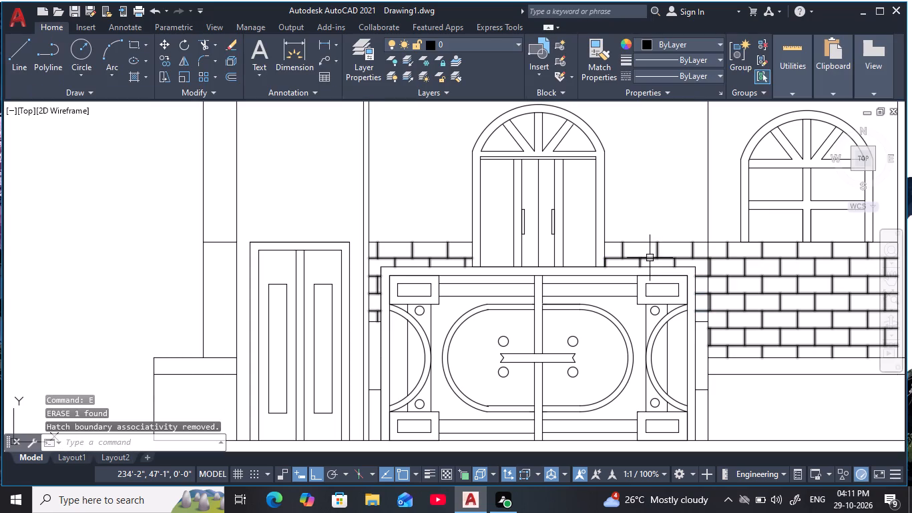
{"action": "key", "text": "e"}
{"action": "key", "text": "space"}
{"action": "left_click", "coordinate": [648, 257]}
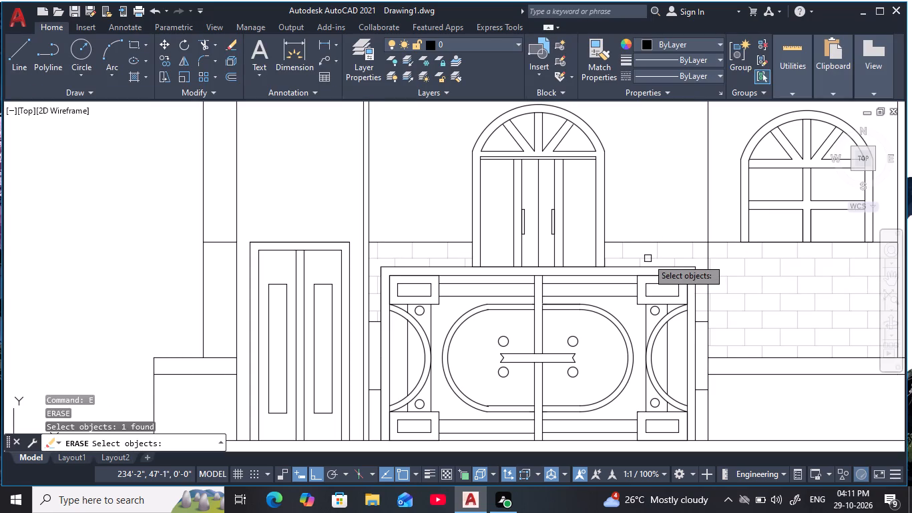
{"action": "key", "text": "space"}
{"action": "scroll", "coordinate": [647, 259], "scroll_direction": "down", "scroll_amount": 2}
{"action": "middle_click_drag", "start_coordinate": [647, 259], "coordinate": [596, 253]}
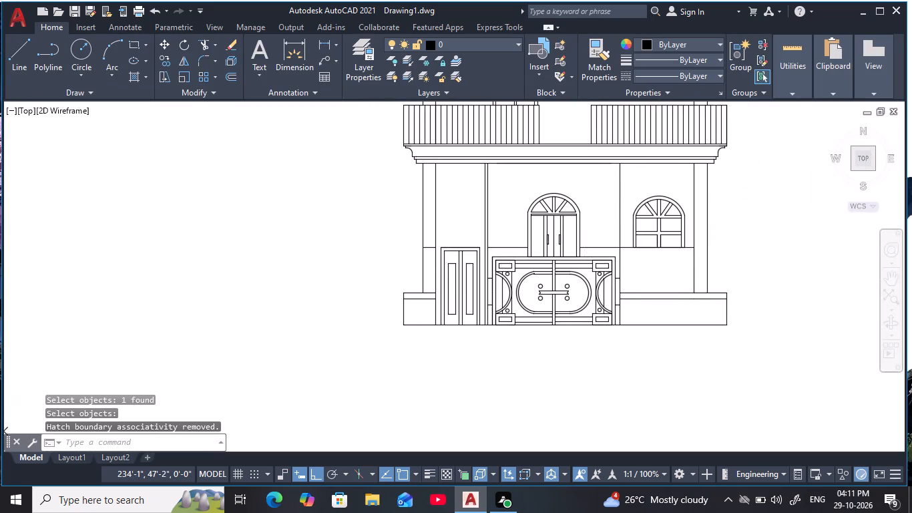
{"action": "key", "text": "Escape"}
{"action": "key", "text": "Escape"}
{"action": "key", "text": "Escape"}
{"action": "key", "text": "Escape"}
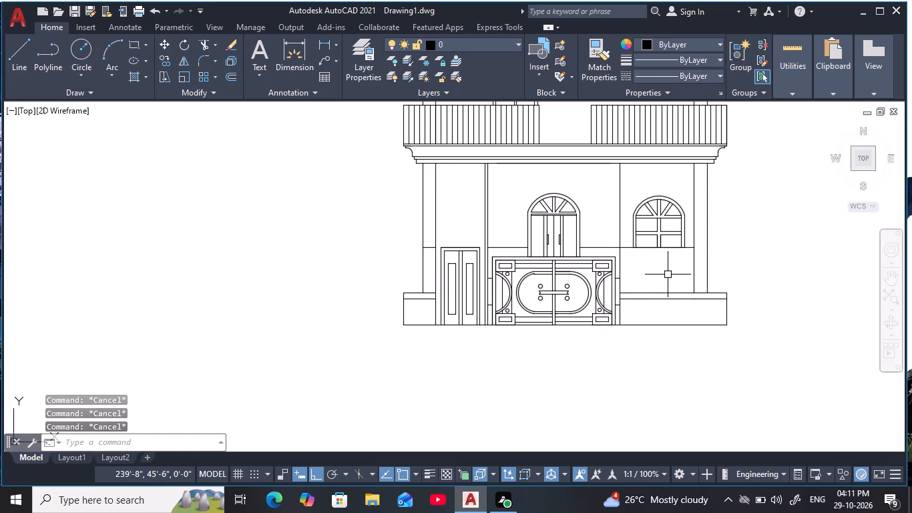
Hatch only the wall panel below the ground-floor arched window with the BRICK pattern.
{"action": "type", "text": "h"}
{"action": "key", "text": "space"}
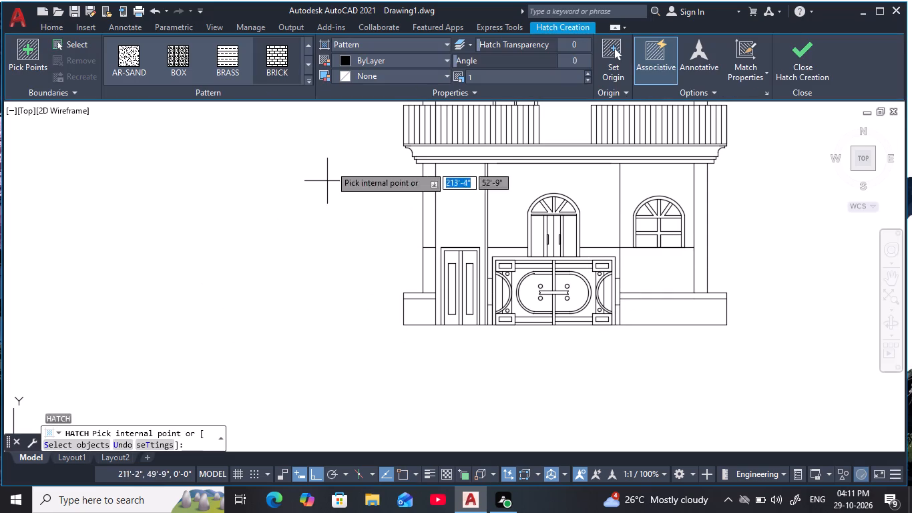
{"action": "left_click", "coordinate": [272, 65]}
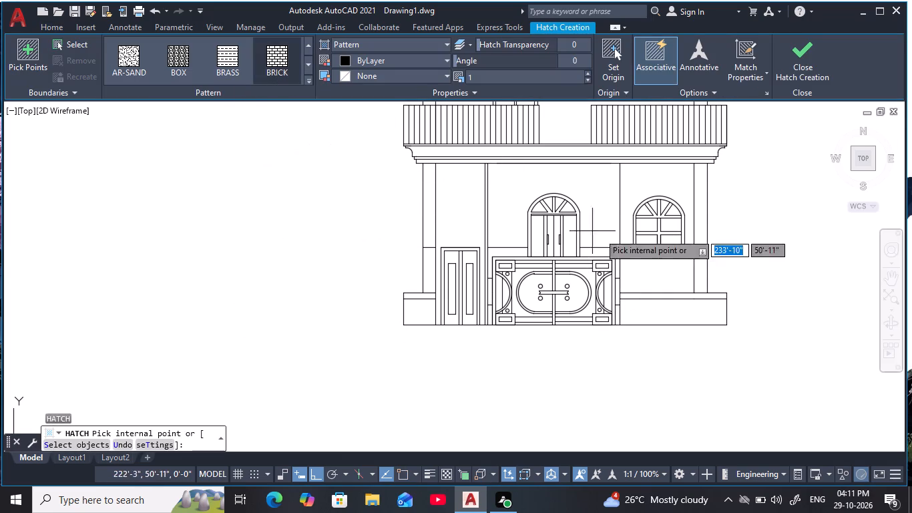
{"action": "left_click", "coordinate": [638, 264]}
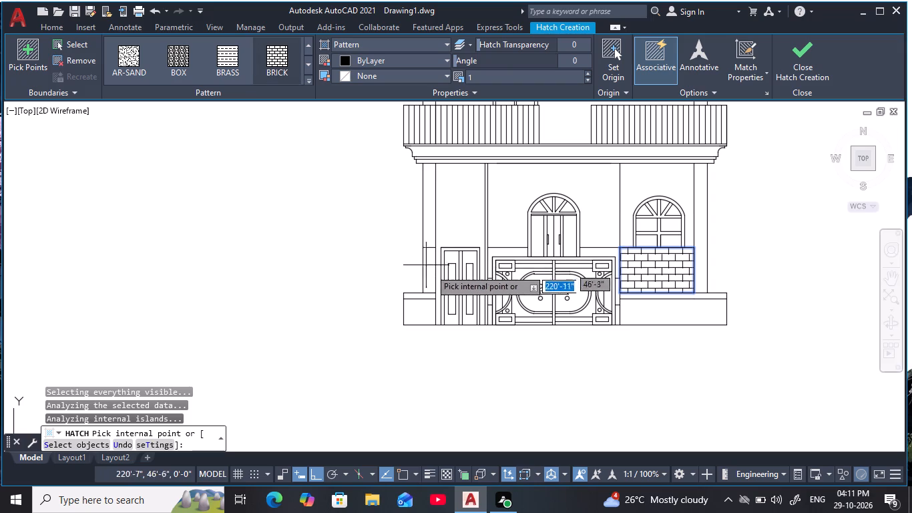
{"action": "key", "text": "Escape"}
{"action": "key", "text": "Escape"}
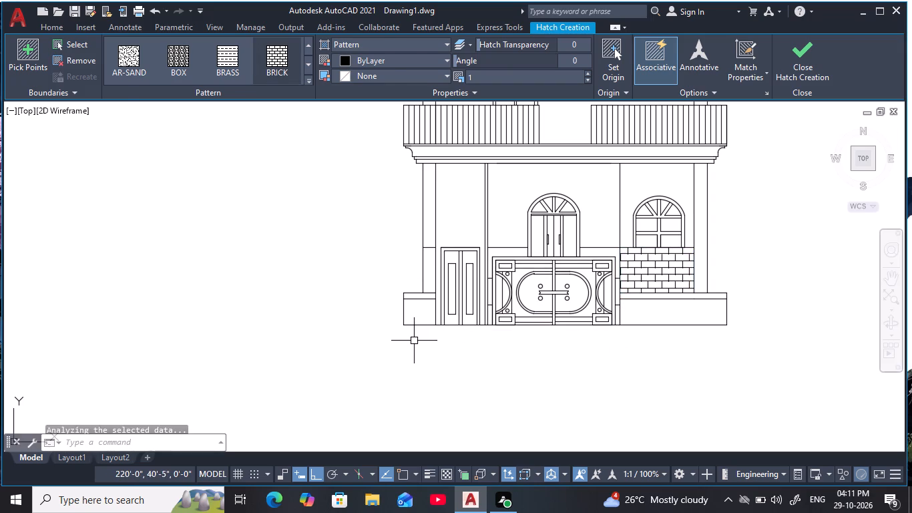
{"action": "key", "text": "Escape"}
{"action": "key", "text": "Escape"}
{"action": "key", "text": "Escape"}
Draw a short horizontal line from the left column's inner edge to the top corner of the narrow double door's frame.
{"action": "scroll", "coordinate": [413, 271], "scroll_direction": "up", "scroll_amount": 2}
{"action": "middle_click_drag", "start_coordinate": [432, 267], "coordinate": [429, 265]}
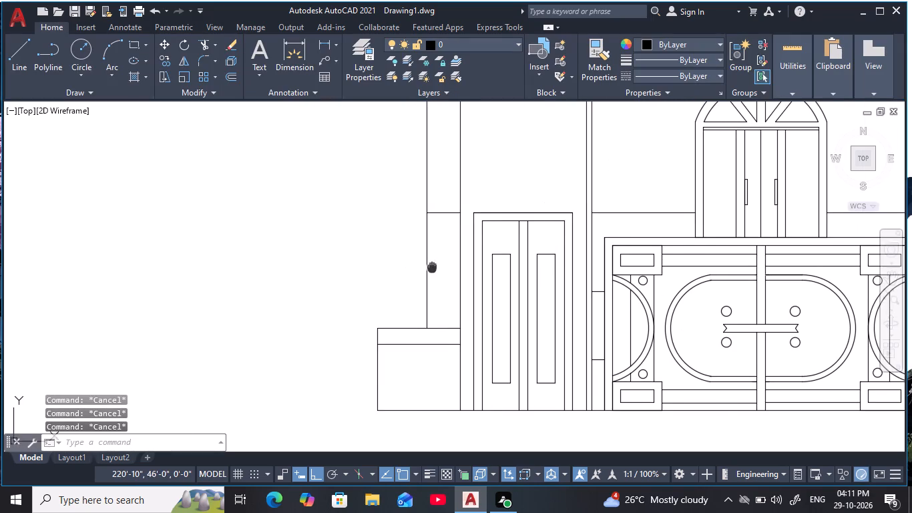
{"action": "middle_click_drag", "start_coordinate": [429, 265], "coordinate": [394, 260]}
{"action": "key", "text": "Escape"}
{"action": "key", "text": "l"}
{"action": "key", "text": "space"}
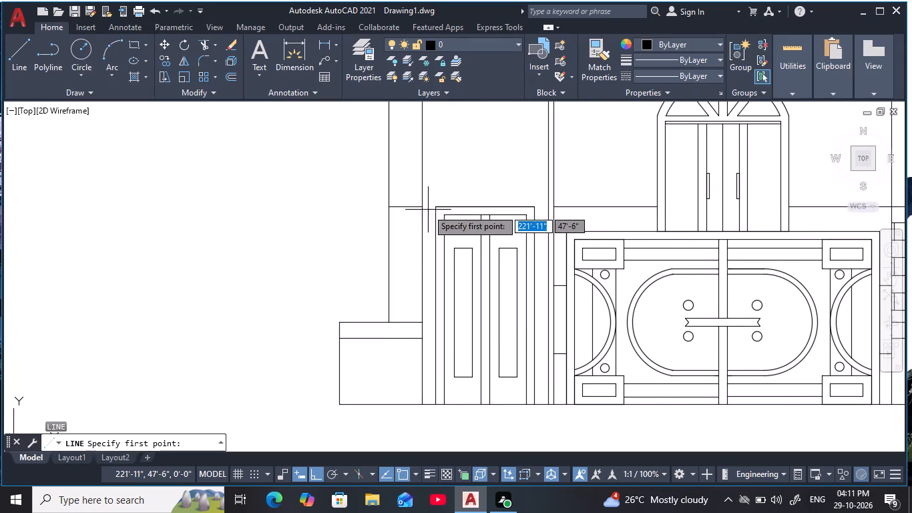
{"action": "left_click", "coordinate": [419, 204]}
{"action": "left_click", "coordinate": [433, 207]}
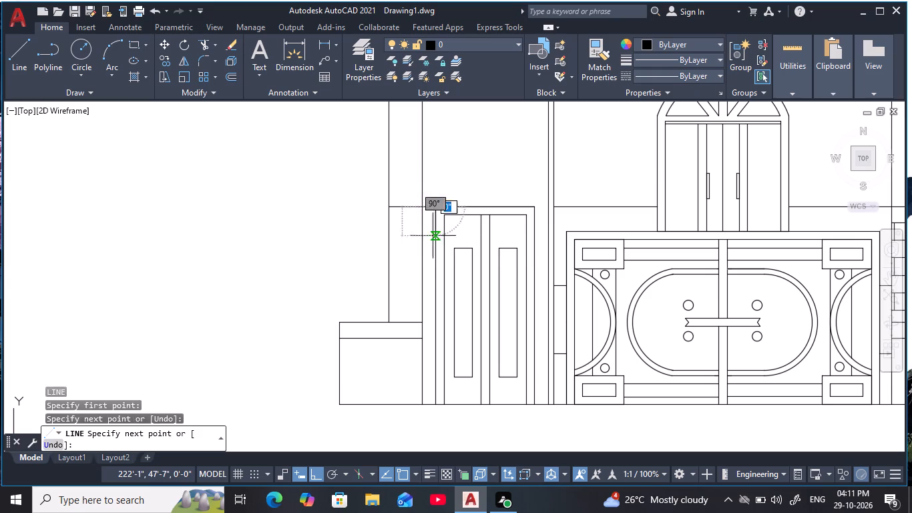
{"action": "key", "text": "Escape"}
{"action": "key", "text": "Escape"}
Draw a short horizontal line from the left low wall's top corner at the column to the narrow double door's frame.
{"action": "key", "text": "space"}
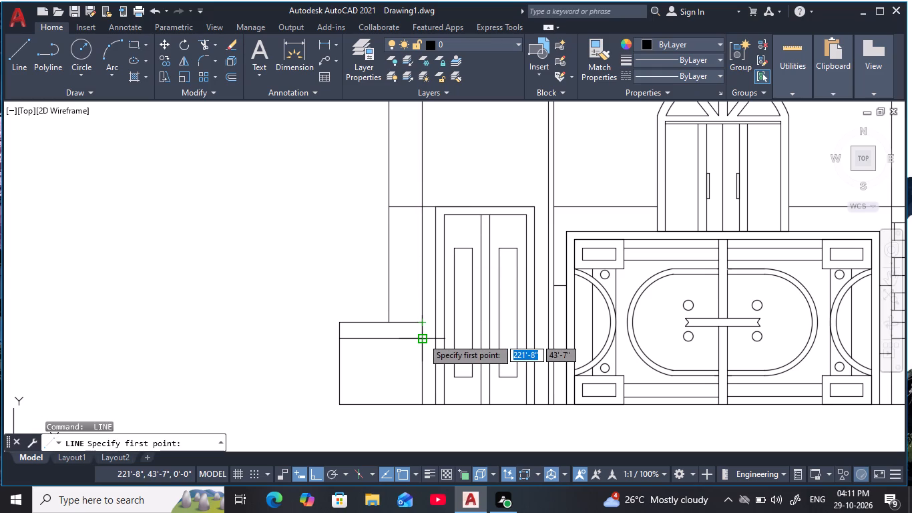
{"action": "scroll", "coordinate": [423, 321], "scroll_direction": "down", "scroll_amount": 2}
{"action": "middle_click_drag", "start_coordinate": [428, 322], "coordinate": [423, 322]}
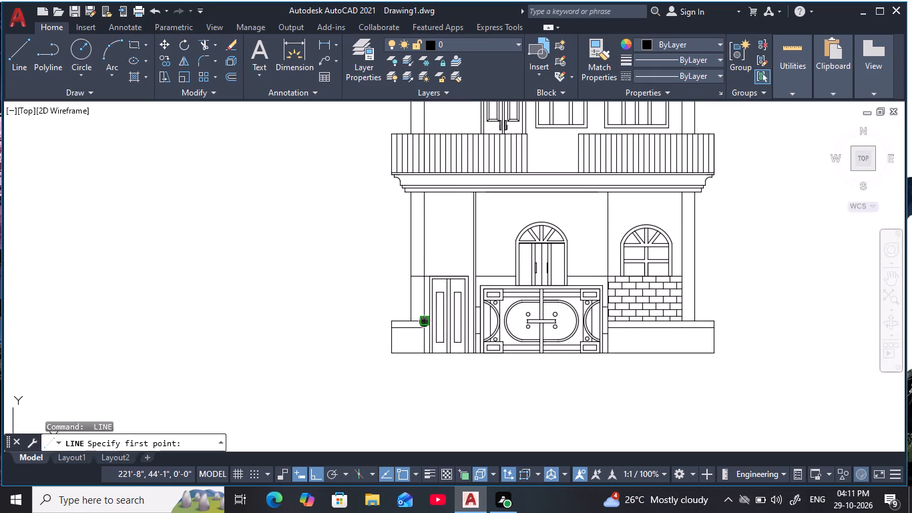
{"action": "middle_click_drag", "start_coordinate": [423, 322], "coordinate": [422, 322]}
{"action": "scroll", "coordinate": [423, 320], "scroll_direction": "up", "scroll_amount": 2}
{"action": "left_click", "coordinate": [409, 329]}
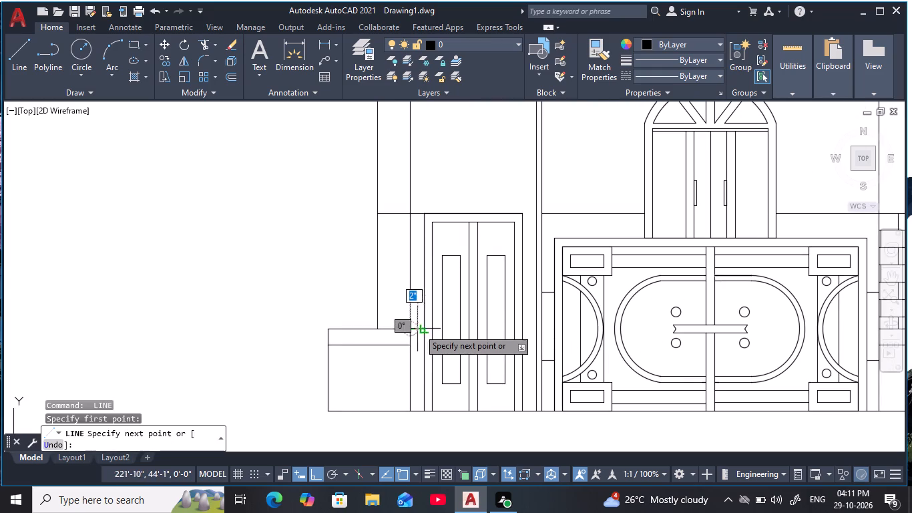
{"action": "left_click", "coordinate": [422, 329]}
{"action": "key", "text": "Escape"}
{"action": "key", "text": "Escape"}
{"action": "key", "text": "Escape"}
Hatch the narrow wall strip between the left column and the double door with the BRICK pattern.
{"action": "key", "text": "h"}
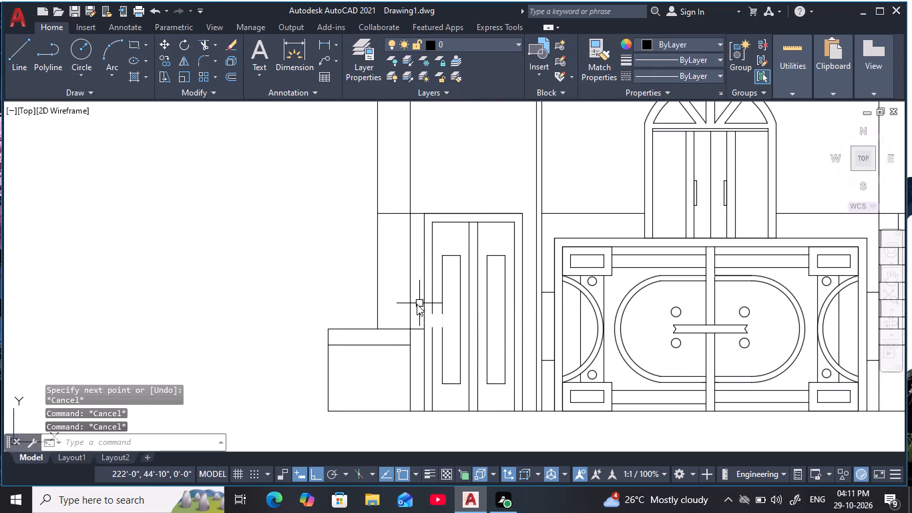
{"action": "key", "text": "space"}
{"action": "left_click", "coordinate": [414, 281]}
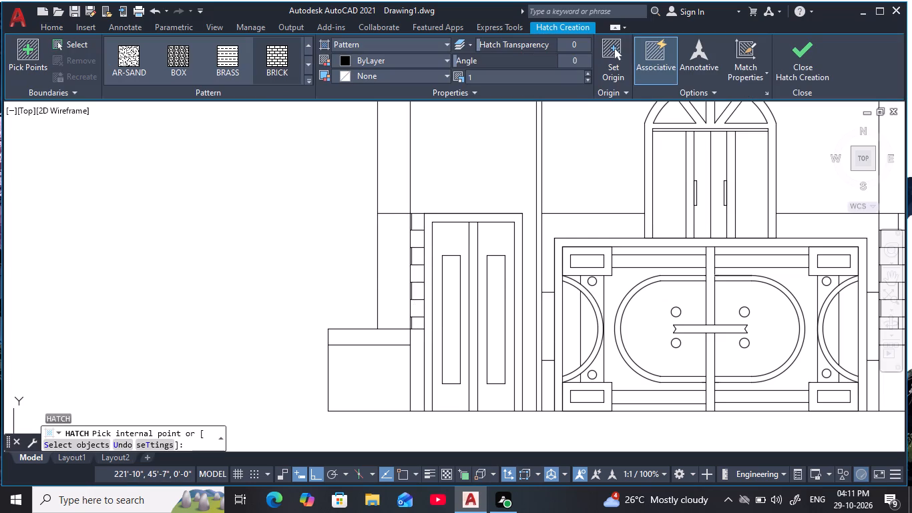
{"action": "key", "text": "Escape"}
{"action": "key", "text": "Escape"}
{"action": "key", "text": "Escape"}
{"action": "key", "text": "Escape"}
{"action": "key", "text": "Escape"}
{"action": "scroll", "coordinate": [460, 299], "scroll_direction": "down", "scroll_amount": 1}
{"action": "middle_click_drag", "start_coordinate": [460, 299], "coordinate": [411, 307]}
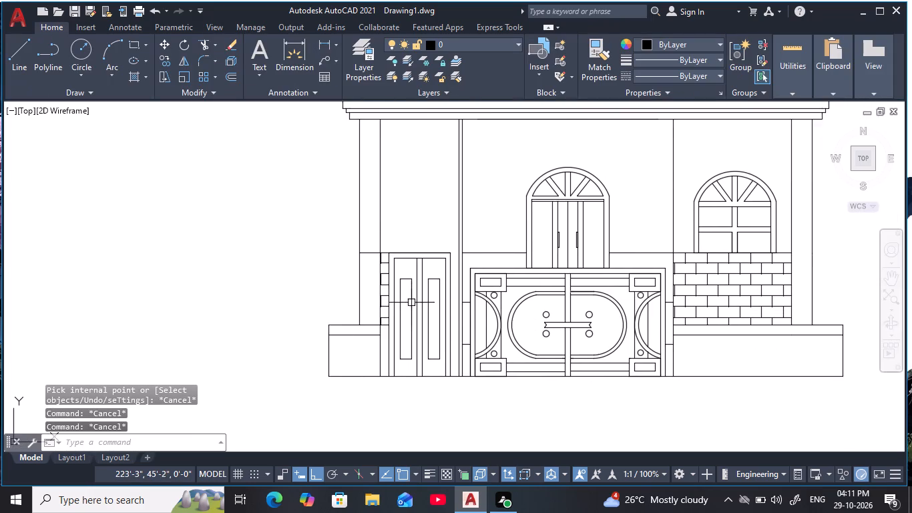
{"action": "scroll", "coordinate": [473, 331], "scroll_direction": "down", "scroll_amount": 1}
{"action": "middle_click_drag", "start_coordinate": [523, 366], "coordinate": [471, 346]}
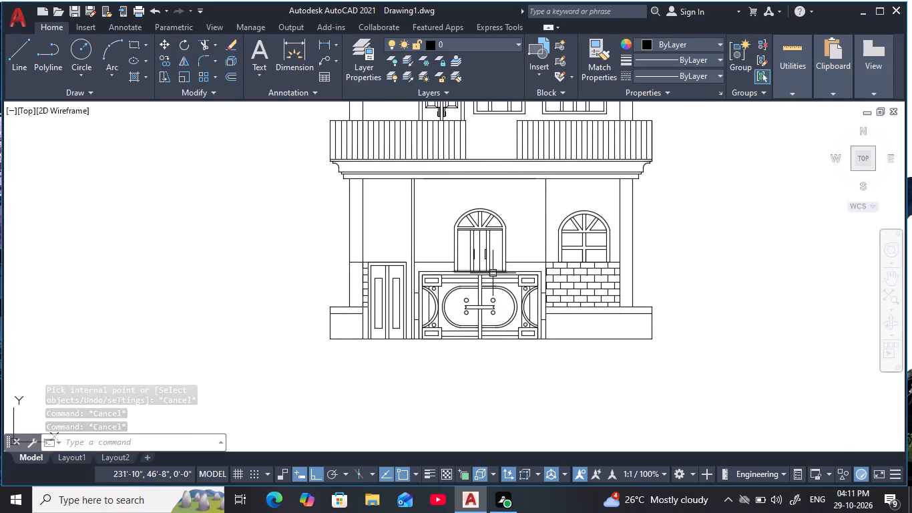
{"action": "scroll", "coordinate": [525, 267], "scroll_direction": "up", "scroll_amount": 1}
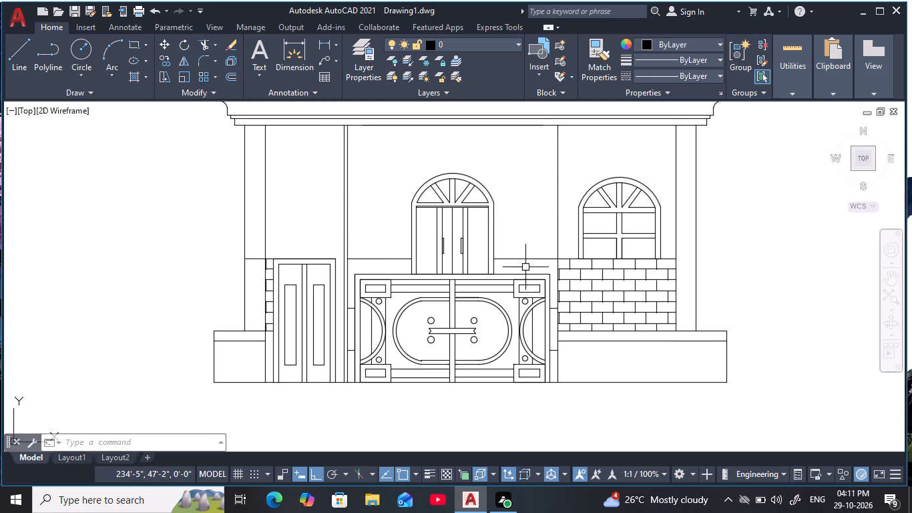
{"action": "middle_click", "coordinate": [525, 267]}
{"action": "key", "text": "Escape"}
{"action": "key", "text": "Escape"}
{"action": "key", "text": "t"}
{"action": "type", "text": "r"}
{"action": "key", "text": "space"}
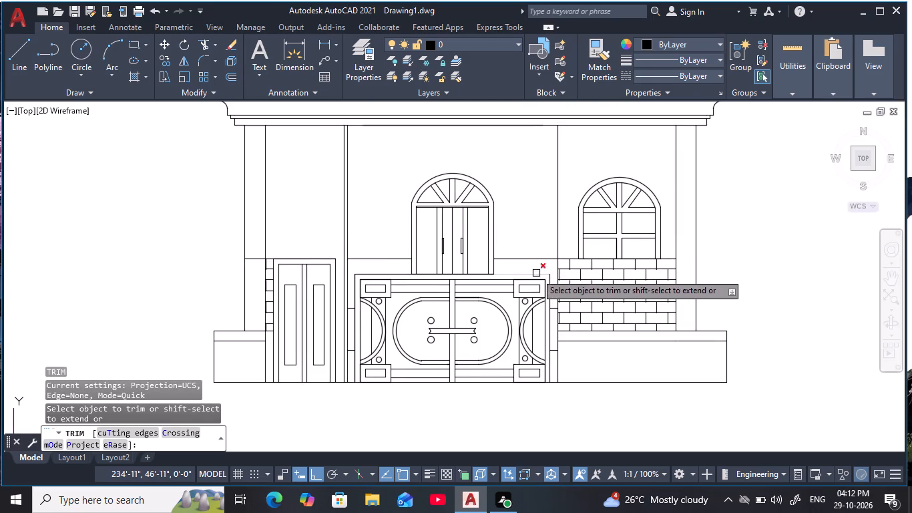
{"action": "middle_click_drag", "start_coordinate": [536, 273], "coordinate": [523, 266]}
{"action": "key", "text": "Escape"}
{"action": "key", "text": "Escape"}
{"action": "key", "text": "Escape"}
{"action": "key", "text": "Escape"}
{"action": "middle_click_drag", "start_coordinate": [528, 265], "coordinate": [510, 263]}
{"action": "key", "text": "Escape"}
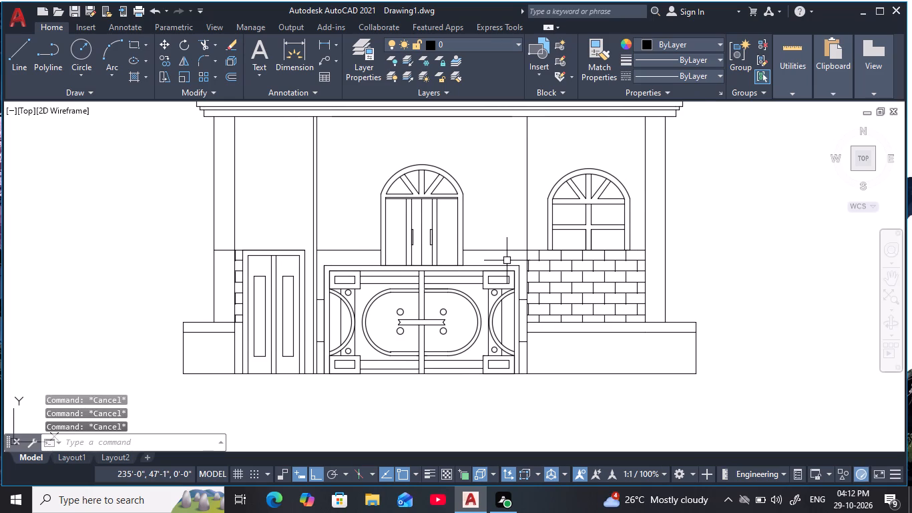
Draw a line from the window panel's top corner about 1'-2" toward the central door, continuing straight down to the gate's top edge.
{"action": "key", "text": "l"}
{"action": "key", "text": "space"}
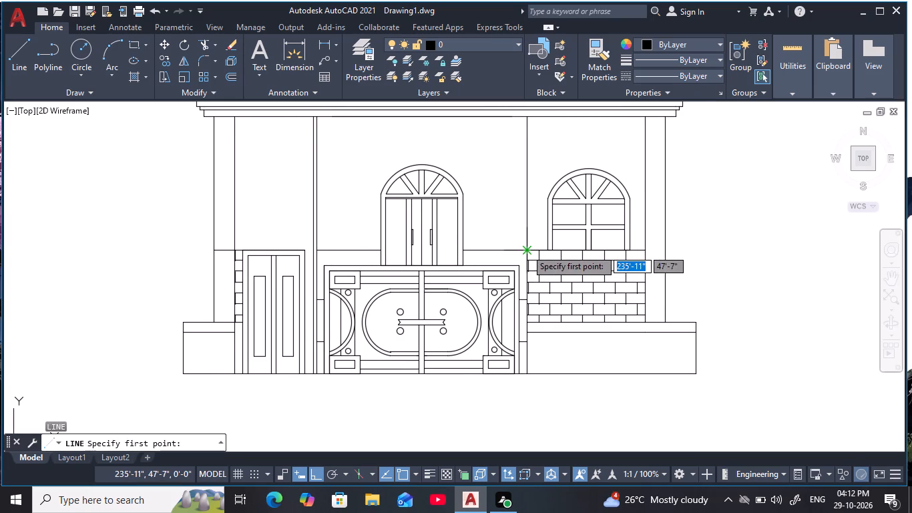
{"action": "left_click", "coordinate": [526, 249]}
{"action": "left_click", "coordinate": [502, 250]}
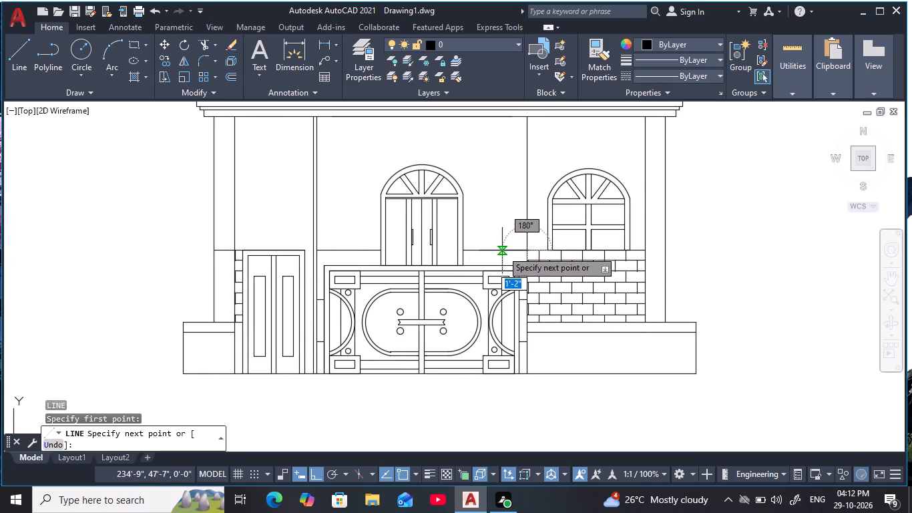
{"action": "left_click", "coordinate": [501, 265]}
{"action": "key", "text": "Escape"}
{"action": "key", "text": "Escape"}
{"action": "key", "text": "Escape"}
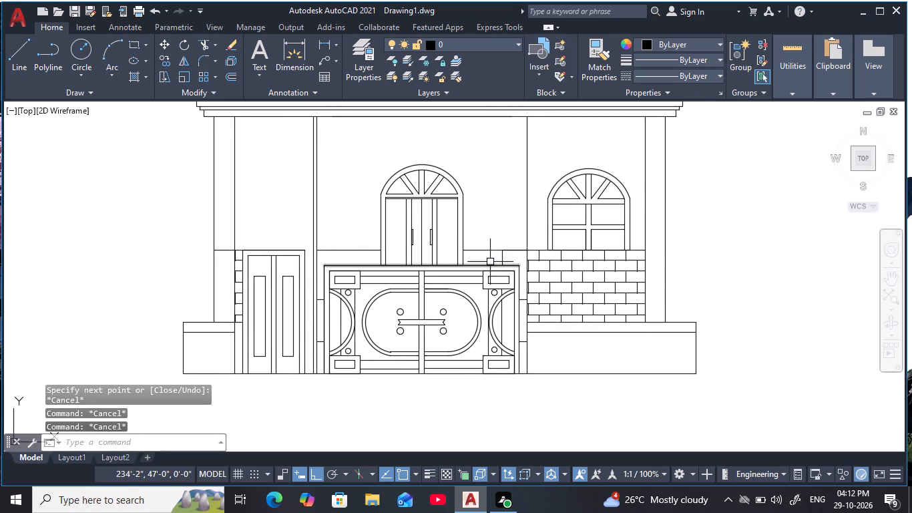
Trim the horizontal wall line between the central arched door and the new short vertical line beside the window bay.
{"action": "type", "text": "tr"}
{"action": "key", "text": "space"}
{"action": "left_click", "coordinate": [489, 260]}
{"action": "left_click", "coordinate": [481, 243]}
{"action": "middle_click_drag", "start_coordinate": [510, 194], "coordinate": [510, 195]}
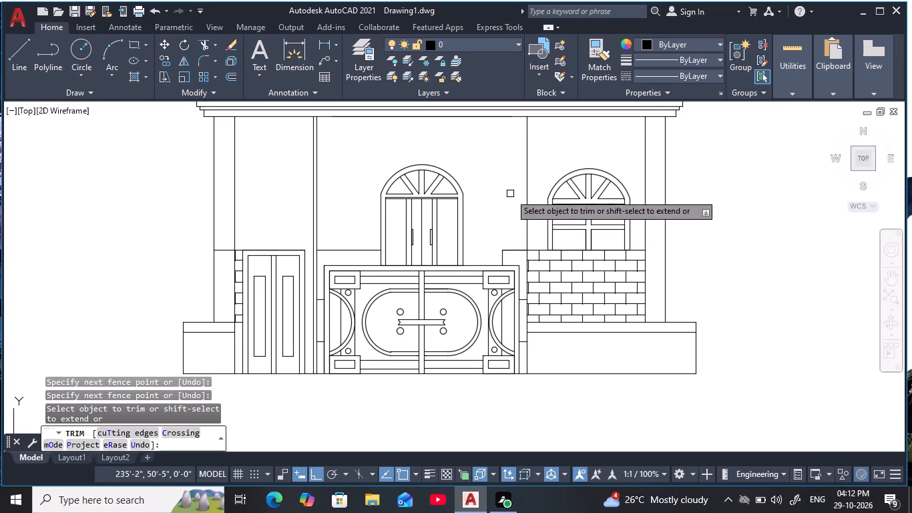
{"action": "middle_click_drag", "start_coordinate": [510, 195], "coordinate": [523, 203]}
{"action": "middle_click_drag", "start_coordinate": [374, 263], "coordinate": [421, 248]}
{"action": "key", "text": "Escape"}
{"action": "key", "text": "Escape"}
{"action": "key", "text": "Escape"}
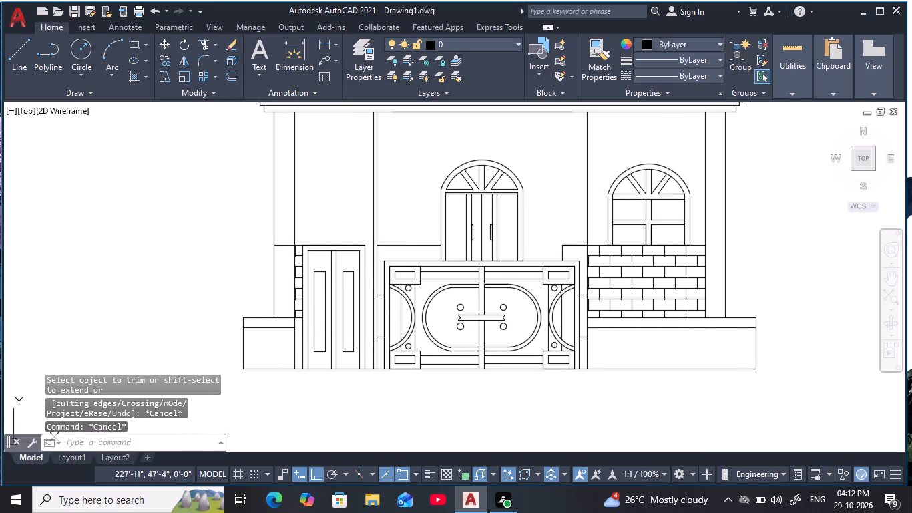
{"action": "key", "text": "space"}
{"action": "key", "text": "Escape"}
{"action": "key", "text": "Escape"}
Draw a line from the wall edge near the double door about 1'-3" toward the central door, continuing down to the gate's top edge.
{"action": "key", "text": "l"}
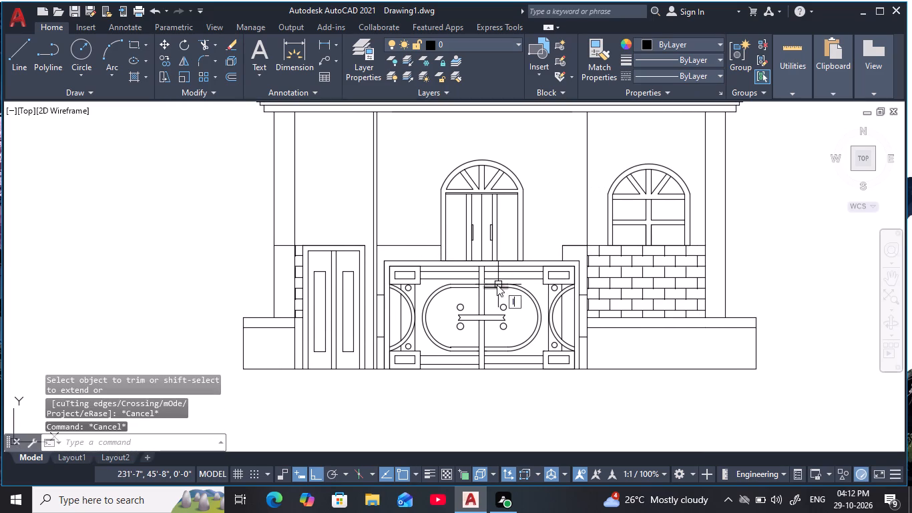
{"action": "key", "text": "space"}
{"action": "left_click", "coordinate": [381, 246]}
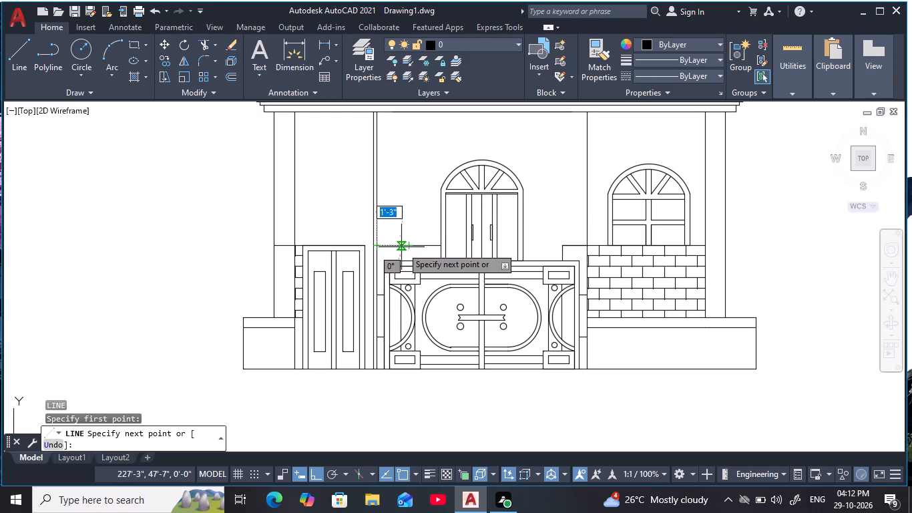
{"action": "left_click", "coordinate": [401, 247]}
{"action": "left_click", "coordinate": [400, 261]}
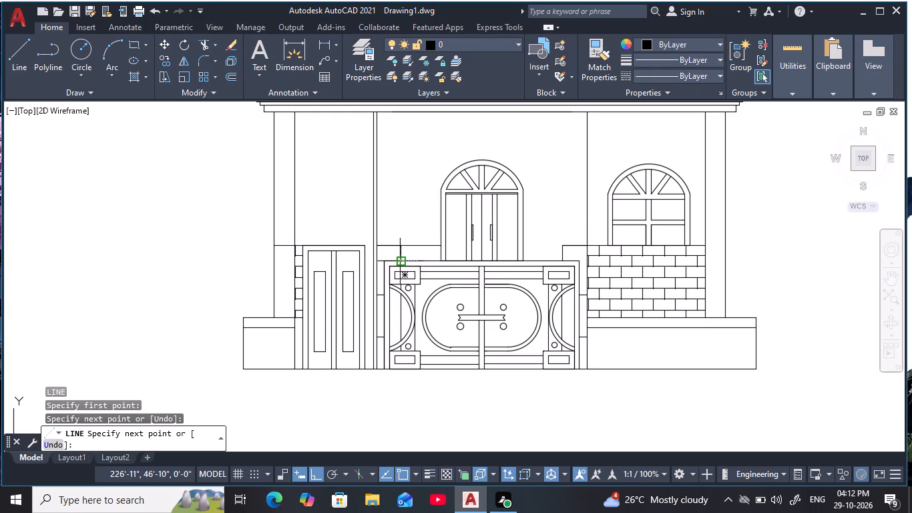
{"action": "key", "text": "Escape"}
{"action": "key", "text": "Escape"}
{"action": "key", "text": "Escape"}
{"action": "key", "text": "Escape"}
Trim the horizontal wall line between the new short vertical line near the double door and the central arched door.
{"action": "type", "text": "tr"}
{"action": "key", "text": "space"}
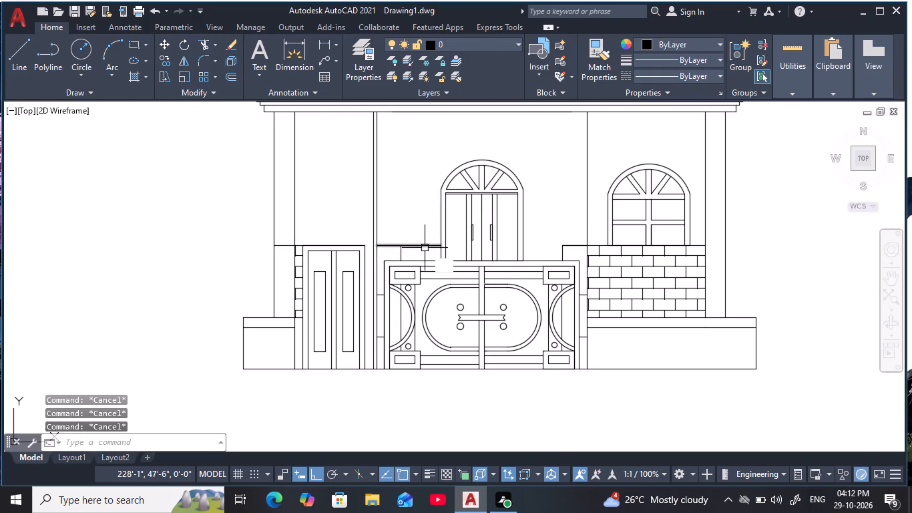
{"action": "left_click", "coordinate": [429, 252]}
{"action": "left_click", "coordinate": [424, 239]}
{"action": "middle_click", "coordinate": [428, 239]}
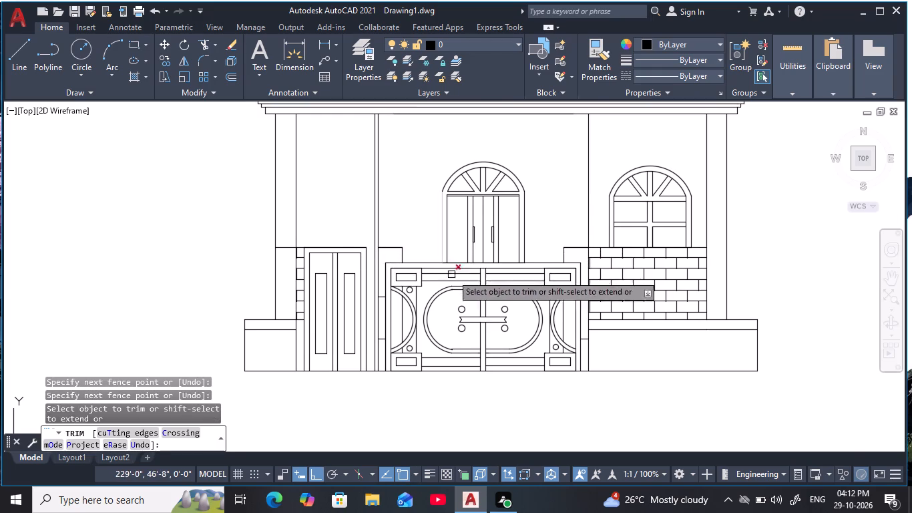
{"action": "scroll", "coordinate": [540, 313], "scroll_direction": "down", "scroll_amount": 1}
{"action": "middle_click", "coordinate": [563, 357]}
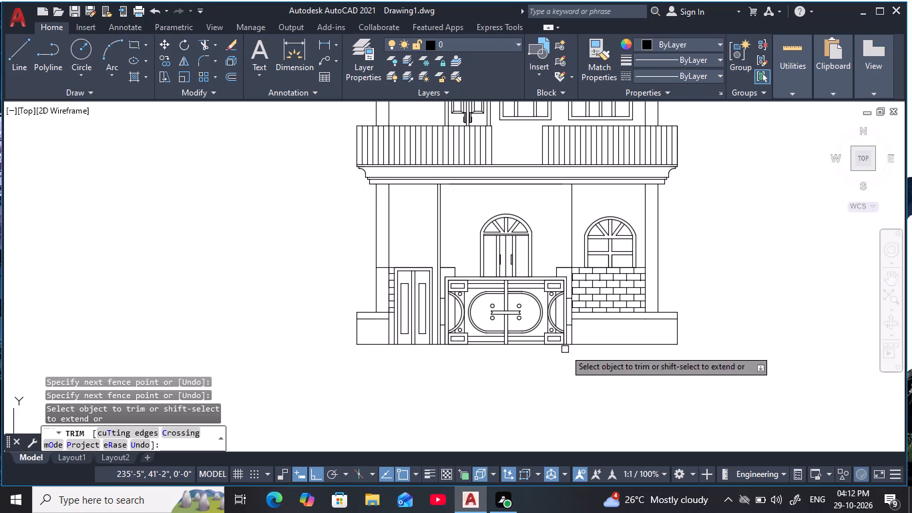
{"action": "key", "text": "Escape"}
{"action": "key", "text": "Escape"}
{"action": "key", "text": "Escape"}
Trim the horizontal line crossing the left ground-floor column at the height of the double door's top.
{"action": "middle_click_drag", "start_coordinate": [567, 368], "coordinate": [574, 355]}
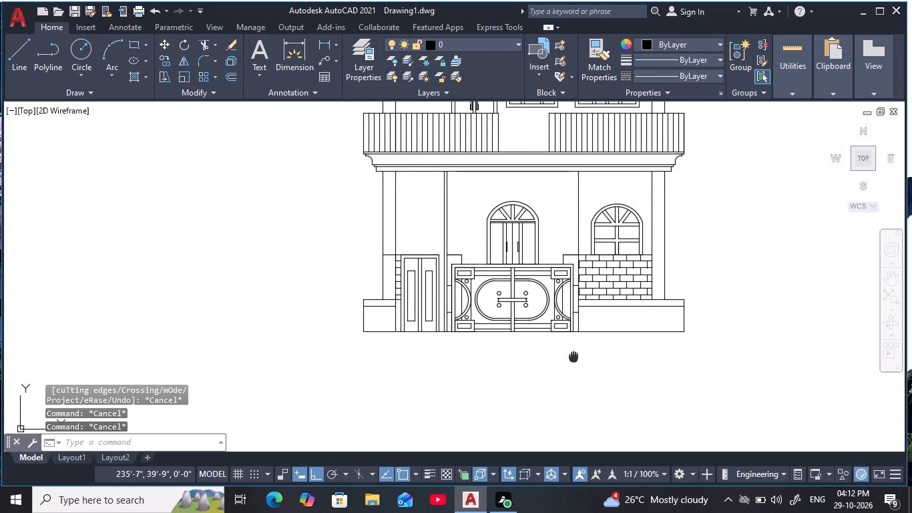
{"action": "middle_click_drag", "start_coordinate": [574, 355], "coordinate": [575, 355]}
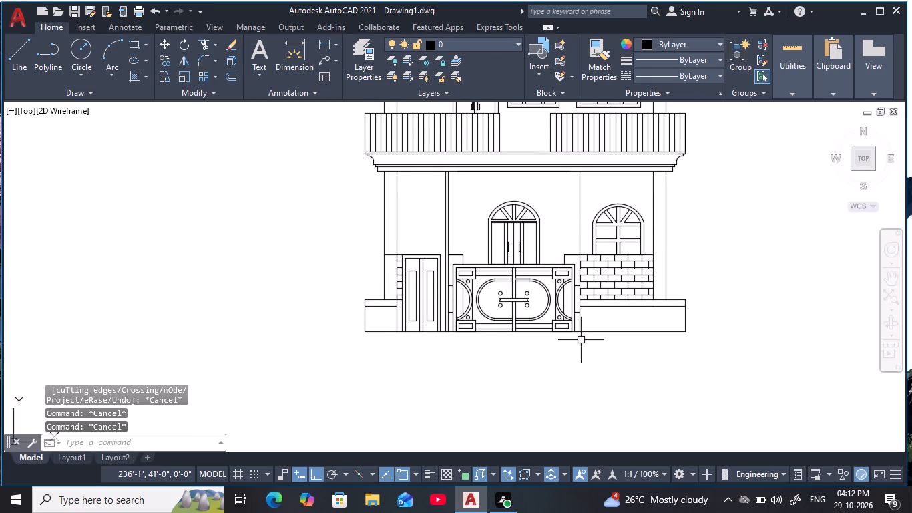
{"action": "scroll", "coordinate": [391, 258], "scroll_direction": "up", "scroll_amount": 1}
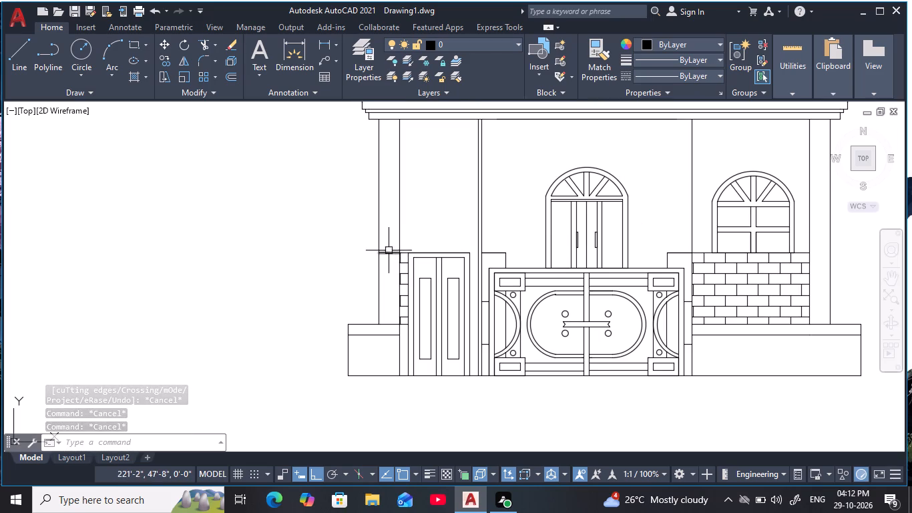
{"action": "type", "text": "tr"}
{"action": "key", "text": "space"}
{"action": "left_click", "coordinate": [389, 252]}
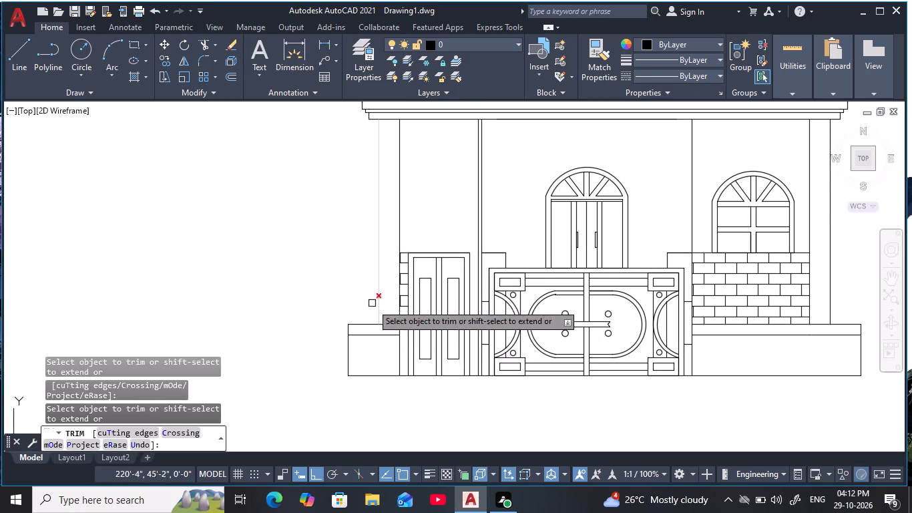
{"action": "scroll", "coordinate": [389, 352], "scroll_direction": "down", "scroll_amount": 1}
{"action": "middle_click_drag", "start_coordinate": [521, 383], "coordinate": [489, 386]}
{"action": "scroll", "coordinate": [680, 295], "scroll_direction": "down", "scroll_amount": 1}
{"action": "middle_click_drag", "start_coordinate": [678, 297], "coordinate": [641, 340]}
{"action": "scroll", "coordinate": [459, 325], "scroll_direction": "up", "scroll_amount": 1}
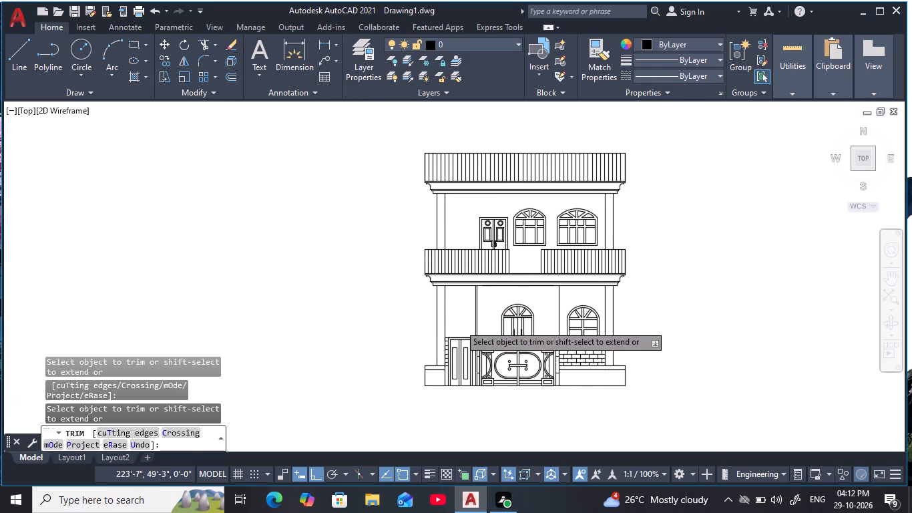
{"action": "scroll", "coordinate": [459, 325], "scroll_direction": "up", "scroll_amount": 1}
{"action": "key", "text": "Escape"}
{"action": "middle_click_drag", "start_coordinate": [459, 323], "coordinate": [457, 299]}
{"action": "key", "text": "Escape"}
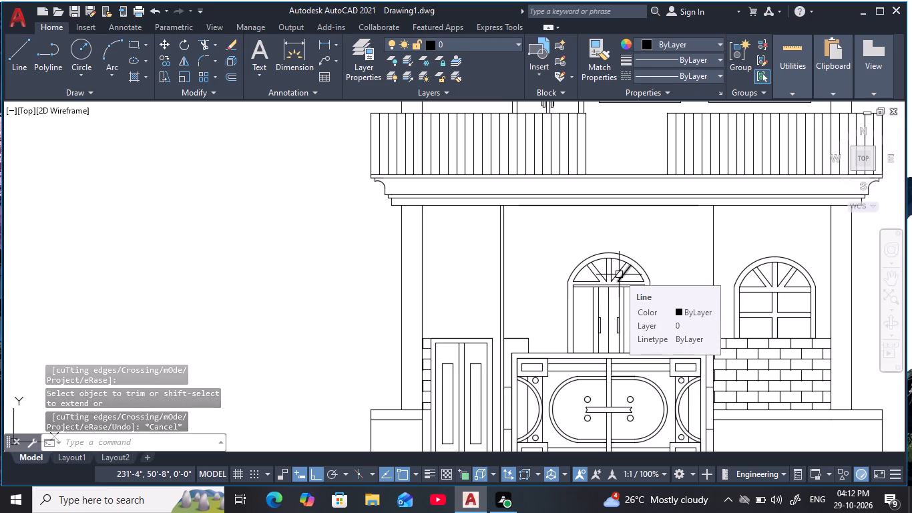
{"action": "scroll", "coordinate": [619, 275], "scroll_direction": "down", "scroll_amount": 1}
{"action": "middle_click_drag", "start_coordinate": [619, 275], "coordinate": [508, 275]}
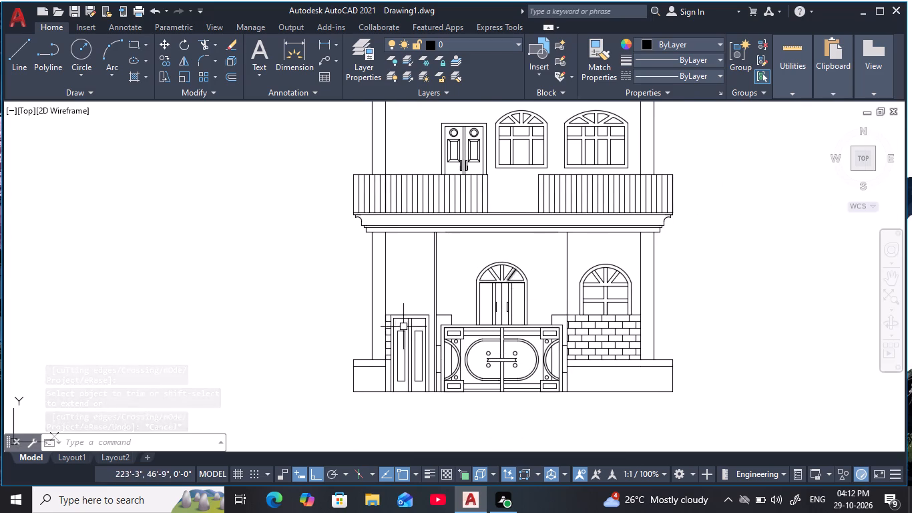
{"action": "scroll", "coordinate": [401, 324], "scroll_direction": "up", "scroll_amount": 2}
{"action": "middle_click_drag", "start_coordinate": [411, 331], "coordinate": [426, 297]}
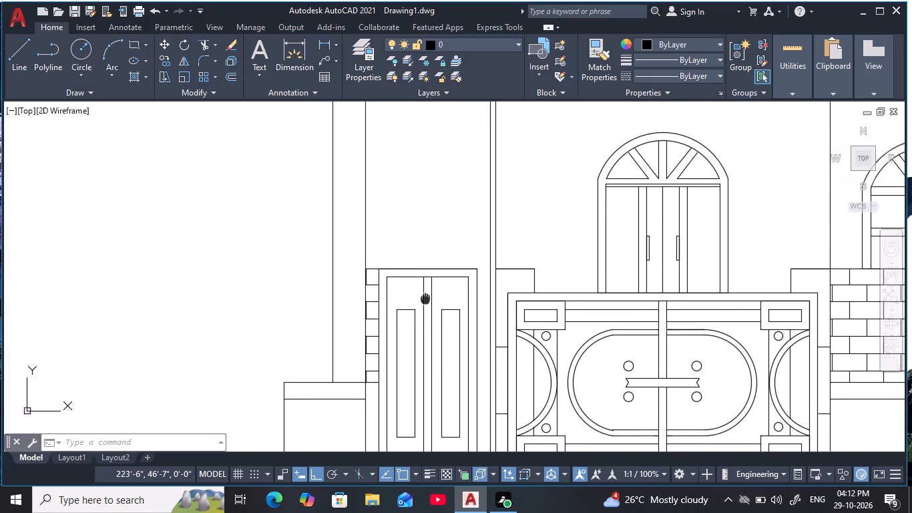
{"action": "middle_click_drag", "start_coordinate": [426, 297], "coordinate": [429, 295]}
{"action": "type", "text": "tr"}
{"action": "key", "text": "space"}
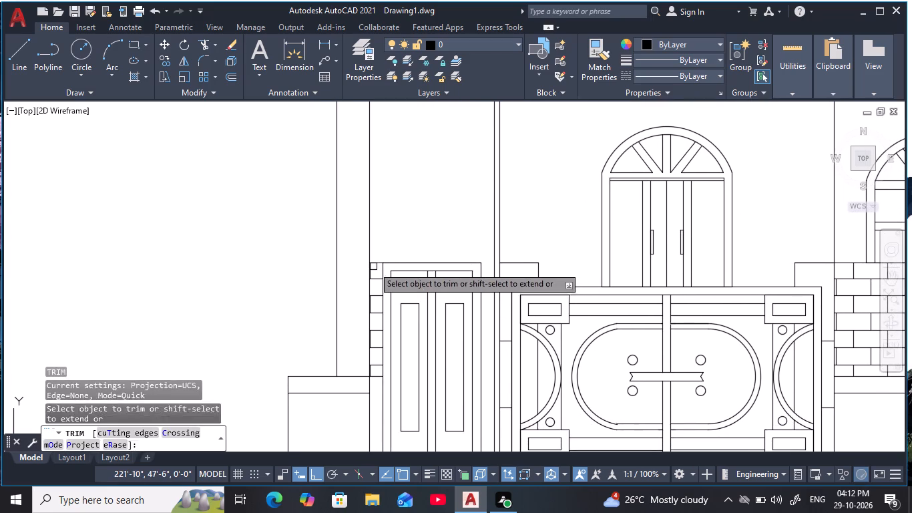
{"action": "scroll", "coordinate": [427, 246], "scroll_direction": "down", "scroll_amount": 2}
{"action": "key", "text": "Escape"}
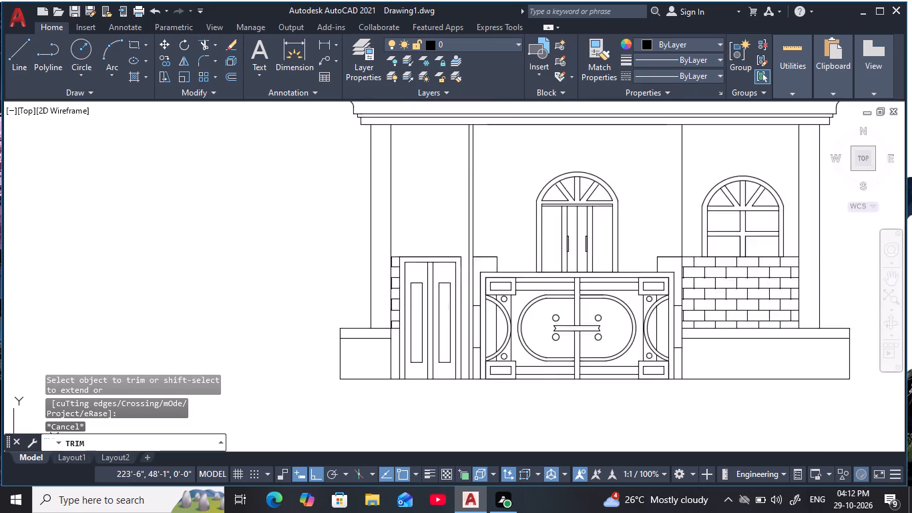
Examine the ground-floor walls, doors and brick hatching, and the whole two-storey elevation.
{"action": "middle_click_drag", "start_coordinate": [427, 246], "coordinate": [359, 252]}
{"action": "scroll", "coordinate": [396, 251], "scroll_direction": "down", "scroll_amount": 1}
{"action": "middle_click_drag", "start_coordinate": [397, 279], "coordinate": [407, 299]}
{"action": "scroll", "coordinate": [413, 295], "scroll_direction": "up", "scroll_amount": 1}
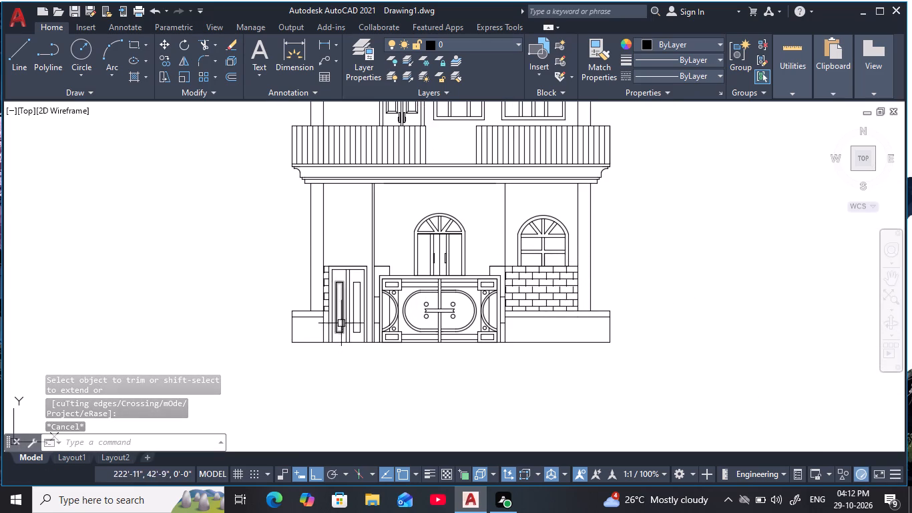
{"action": "scroll", "coordinate": [349, 313], "scroll_direction": "up", "scroll_amount": 1}
{"action": "middle_click_drag", "start_coordinate": [357, 307], "coordinate": [310, 296]}
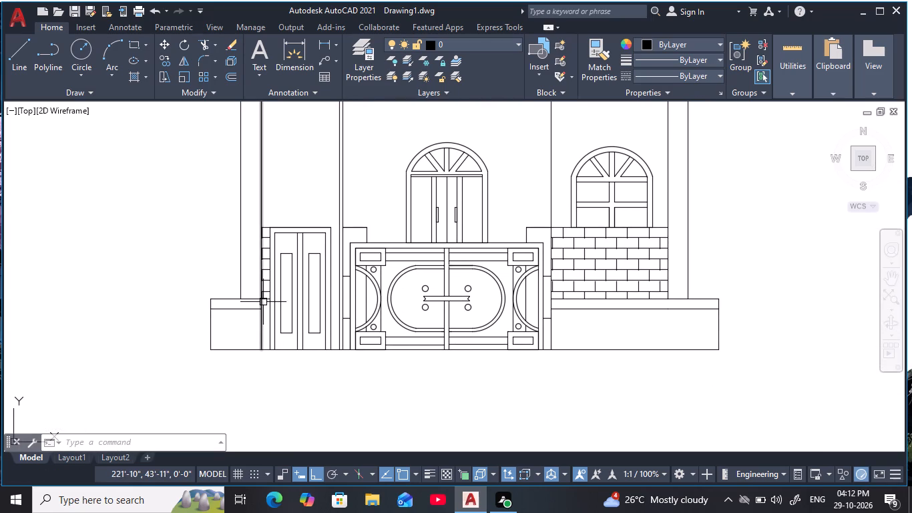
{"action": "scroll", "coordinate": [547, 248], "scroll_direction": "down", "scroll_amount": 2}
{"action": "middle_click_drag", "start_coordinate": [547, 259], "coordinate": [529, 355]}
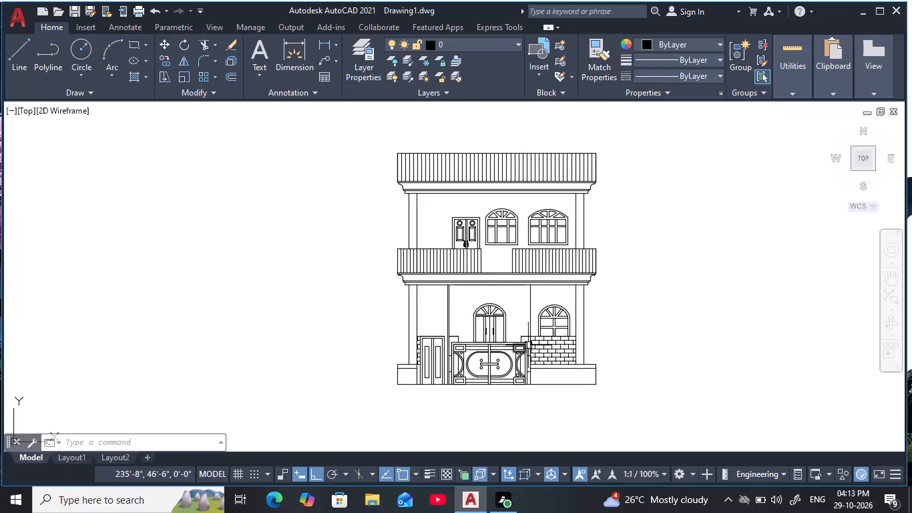
{"action": "middle_click_drag", "start_coordinate": [485, 204], "coordinate": [484, 240]}
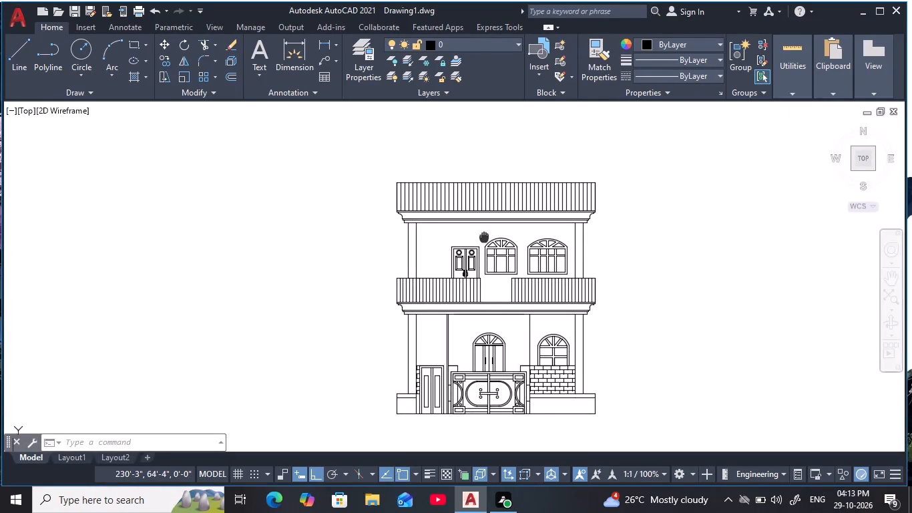
Examine the whole two-storey elevation and its ground-floor doors, gate, arched window and brick hatching.
{"action": "middle_click_drag", "start_coordinate": [484, 240], "coordinate": [484, 244]}
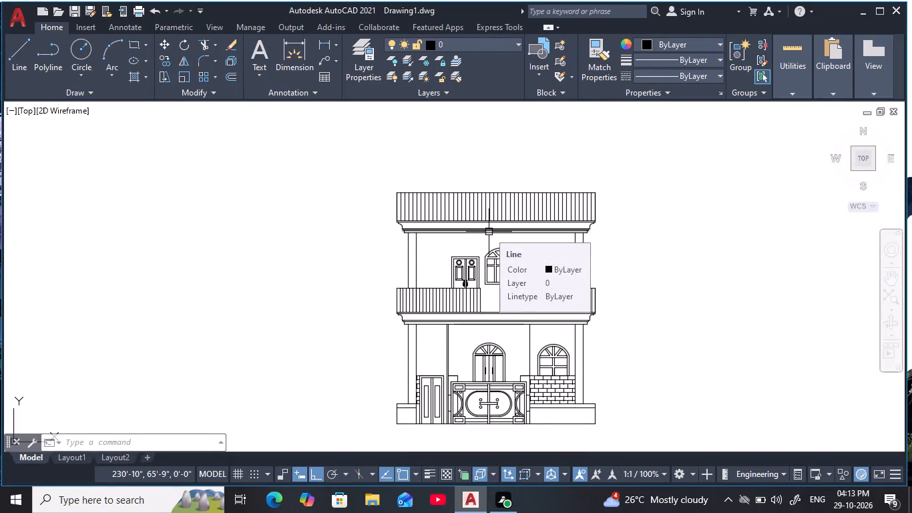
{"action": "scroll", "coordinate": [494, 231], "scroll_direction": "down", "scroll_amount": 1}
{"action": "middle_click_drag", "start_coordinate": [495, 244], "coordinate": [494, 264]}
{"action": "scroll", "coordinate": [504, 252], "scroll_direction": "up", "scroll_amount": 1}
{"action": "middle_click_drag", "start_coordinate": [509, 246], "coordinate": [484, 216]}
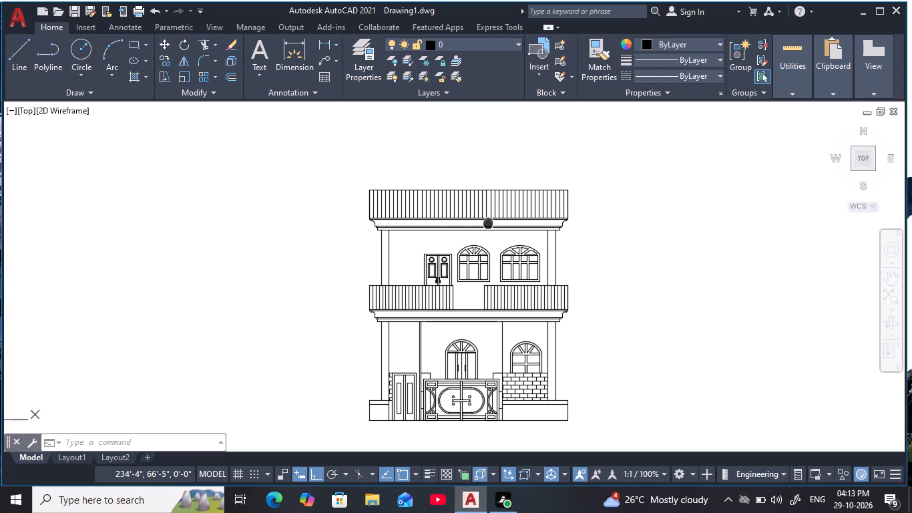
{"action": "middle_click_drag", "start_coordinate": [484, 216], "coordinate": [467, 187]}
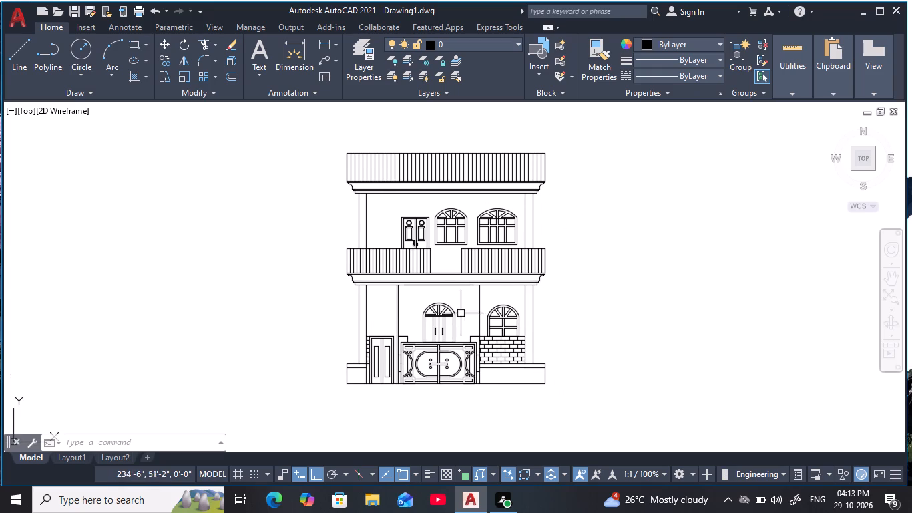
{"action": "scroll", "coordinate": [449, 328], "scroll_direction": "up", "scroll_amount": 1}
{"action": "middle_click_drag", "start_coordinate": [463, 320], "coordinate": [489, 305]}
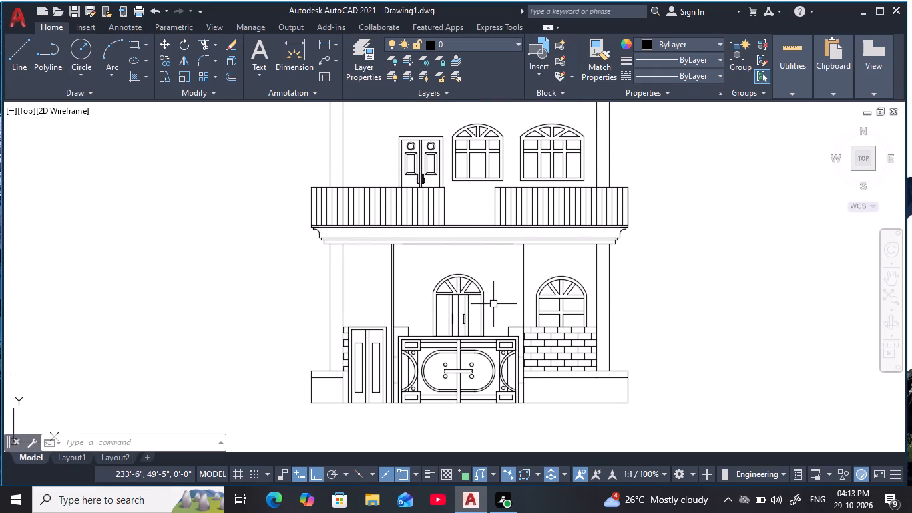
{"action": "scroll", "coordinate": [538, 337], "scroll_direction": "up", "scroll_amount": 4}
{"action": "scroll", "coordinate": [513, 318], "scroll_direction": "down", "scroll_amount": 2}
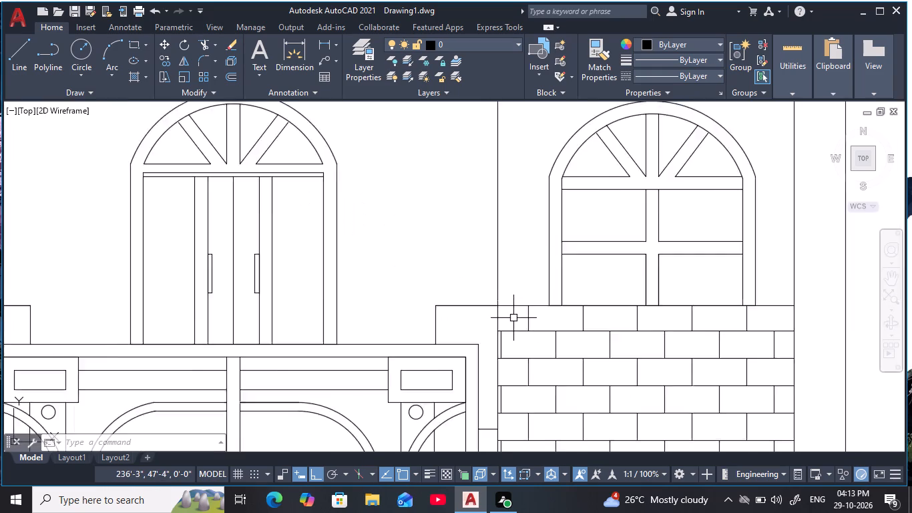
{"action": "scroll", "coordinate": [513, 318], "scroll_direction": "down", "scroll_amount": 3}
{"action": "scroll", "coordinate": [548, 297], "scroll_direction": "up", "scroll_amount": 2}
{"action": "middle_click_drag", "start_coordinate": [548, 299], "coordinate": [533, 309]}
{"action": "key", "text": "Escape"}
{"action": "key", "text": "Escape"}
{"action": "scroll", "coordinate": [588, 295], "scroll_direction": "down", "scroll_amount": 1}
{"action": "middle_click_drag", "start_coordinate": [588, 287], "coordinate": [589, 275]}
{"action": "key", "text": "Escape"}
{"action": "key", "text": "Escape"}
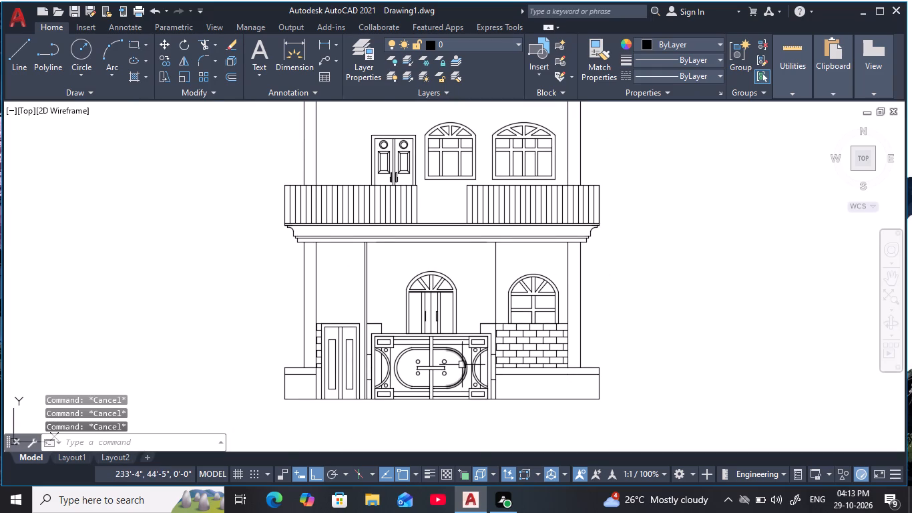
{"action": "scroll", "coordinate": [462, 365], "scroll_direction": "up", "scroll_amount": 2}
{"action": "scroll", "coordinate": [463, 364], "scroll_direction": "down", "scroll_amount": 1}
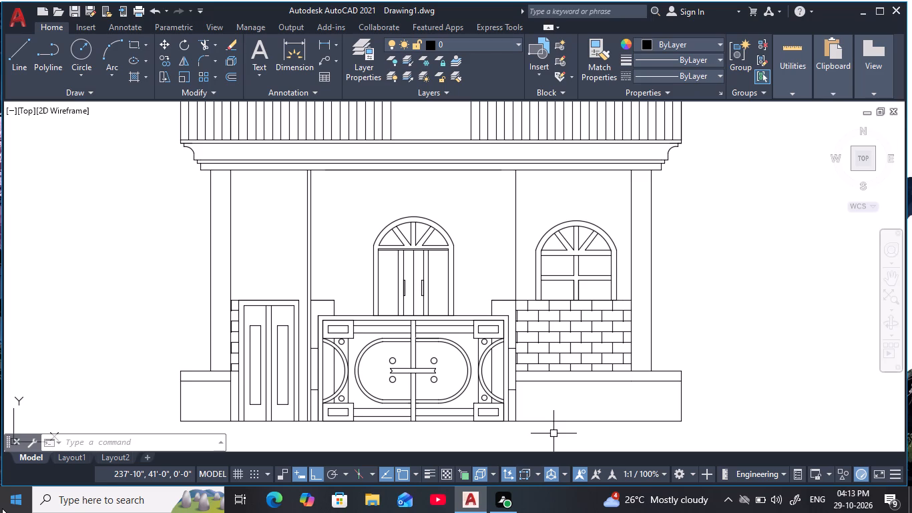
{"action": "scroll", "coordinate": [549, 336], "scroll_direction": "down", "scroll_amount": 3}
{"action": "middle_click_drag", "start_coordinate": [549, 335], "coordinate": [547, 356]}
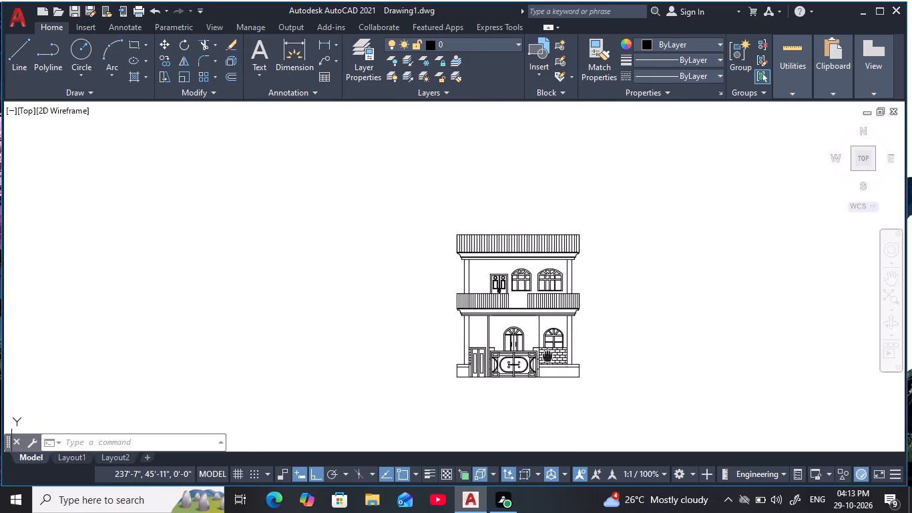
{"action": "middle_click_drag", "start_coordinate": [547, 356], "coordinate": [548, 356]}
{"action": "scroll", "coordinate": [548, 356], "scroll_direction": "up", "scroll_amount": 1}
{"action": "middle_click_drag", "start_coordinate": [548, 356], "coordinate": [542, 356]}
{"action": "key", "text": "Escape"}
{"action": "key", "text": "Escape"}
{"action": "key", "text": "Escape"}
{"action": "key", "text": "Escape"}
{"action": "key", "text": "Escape"}
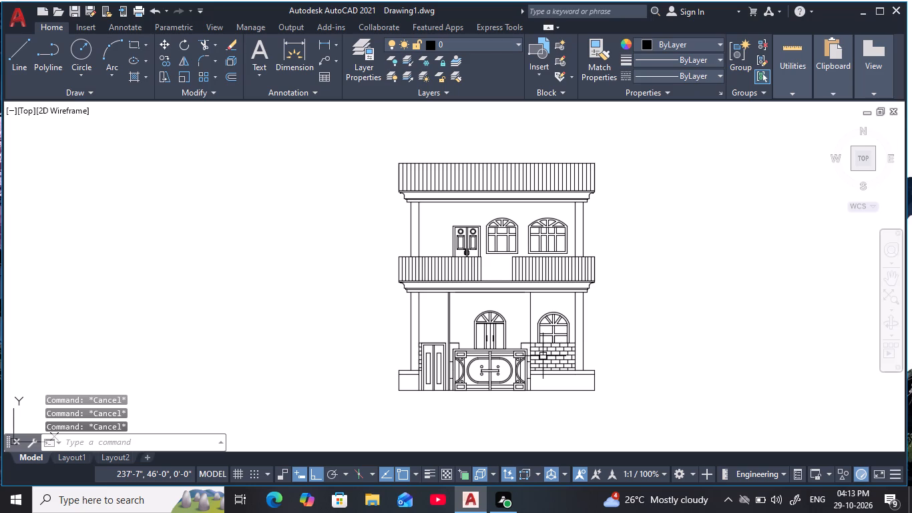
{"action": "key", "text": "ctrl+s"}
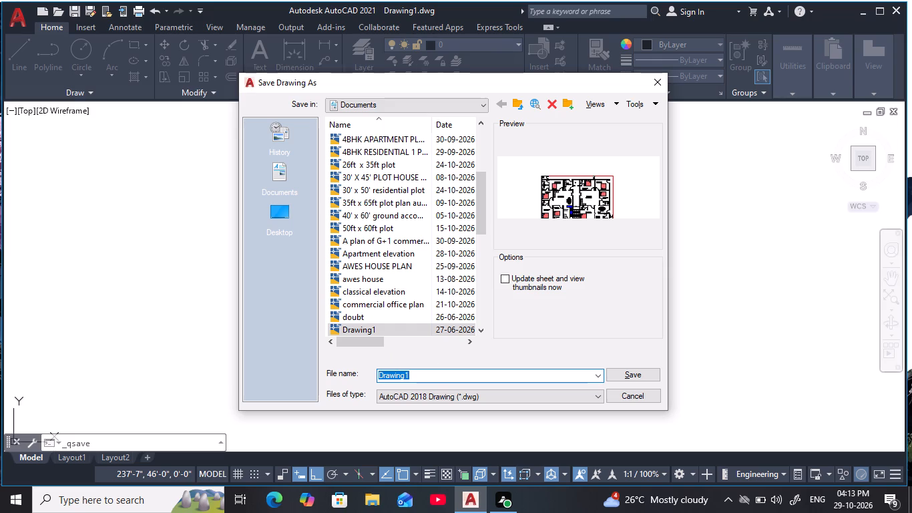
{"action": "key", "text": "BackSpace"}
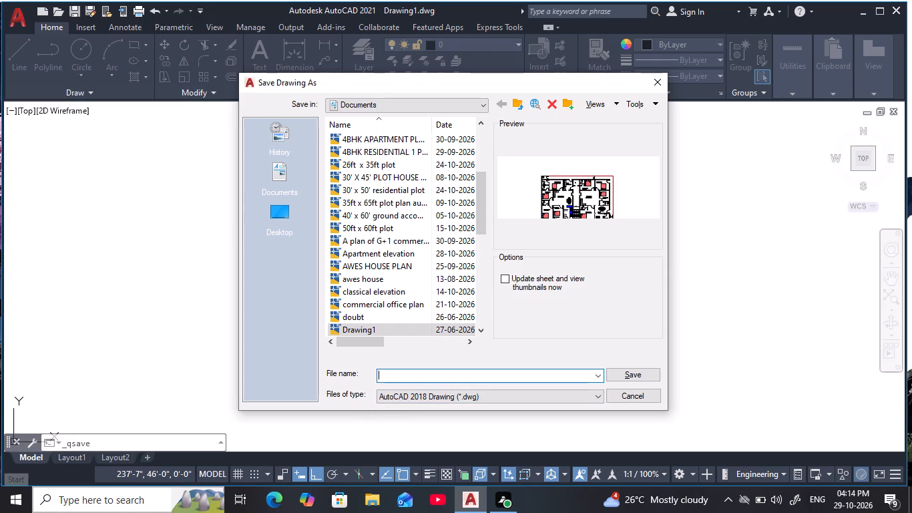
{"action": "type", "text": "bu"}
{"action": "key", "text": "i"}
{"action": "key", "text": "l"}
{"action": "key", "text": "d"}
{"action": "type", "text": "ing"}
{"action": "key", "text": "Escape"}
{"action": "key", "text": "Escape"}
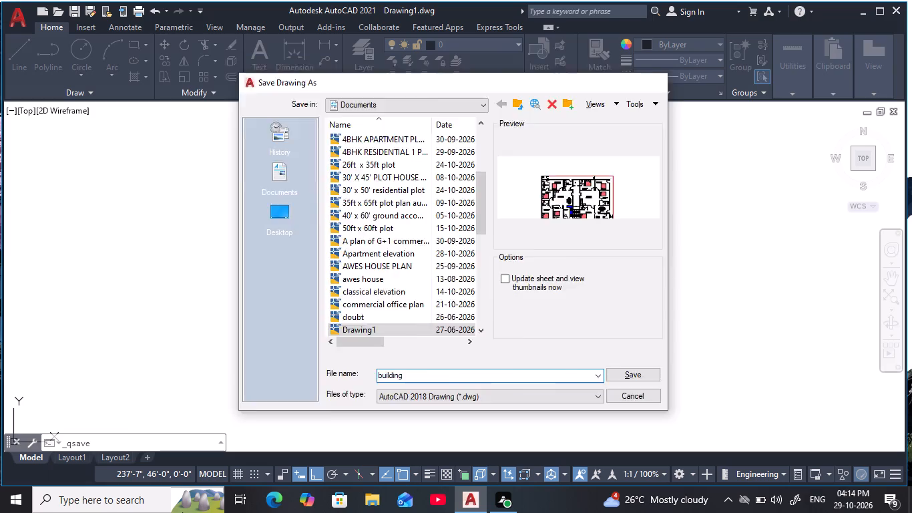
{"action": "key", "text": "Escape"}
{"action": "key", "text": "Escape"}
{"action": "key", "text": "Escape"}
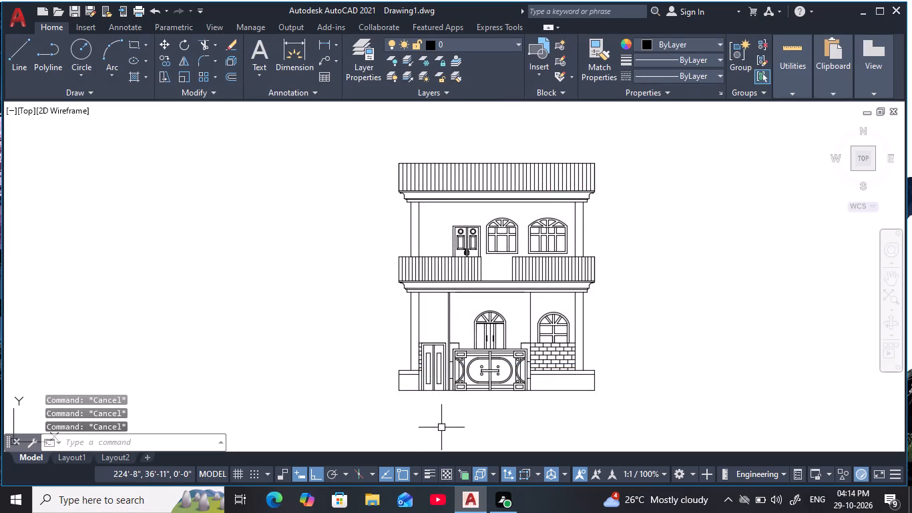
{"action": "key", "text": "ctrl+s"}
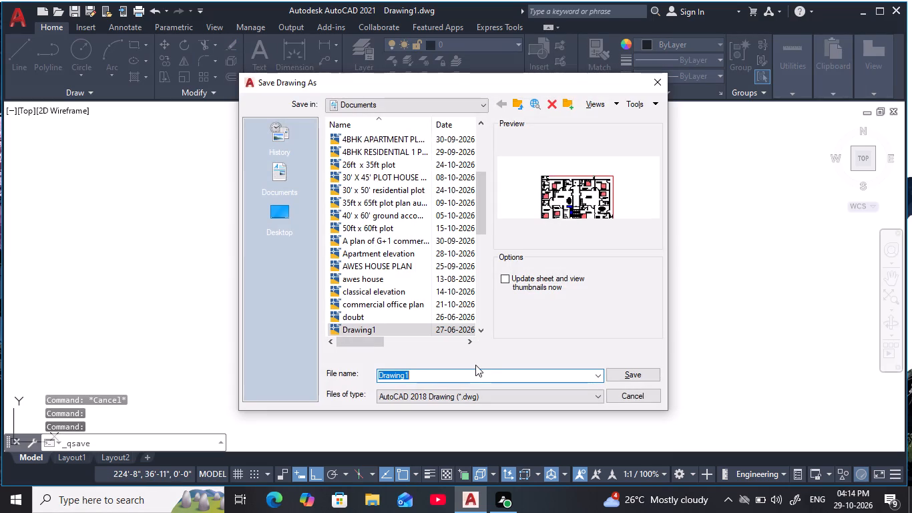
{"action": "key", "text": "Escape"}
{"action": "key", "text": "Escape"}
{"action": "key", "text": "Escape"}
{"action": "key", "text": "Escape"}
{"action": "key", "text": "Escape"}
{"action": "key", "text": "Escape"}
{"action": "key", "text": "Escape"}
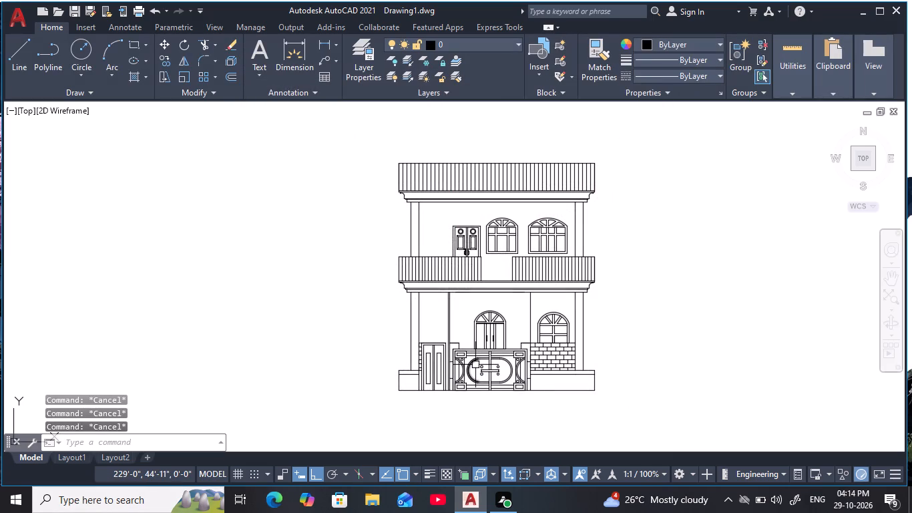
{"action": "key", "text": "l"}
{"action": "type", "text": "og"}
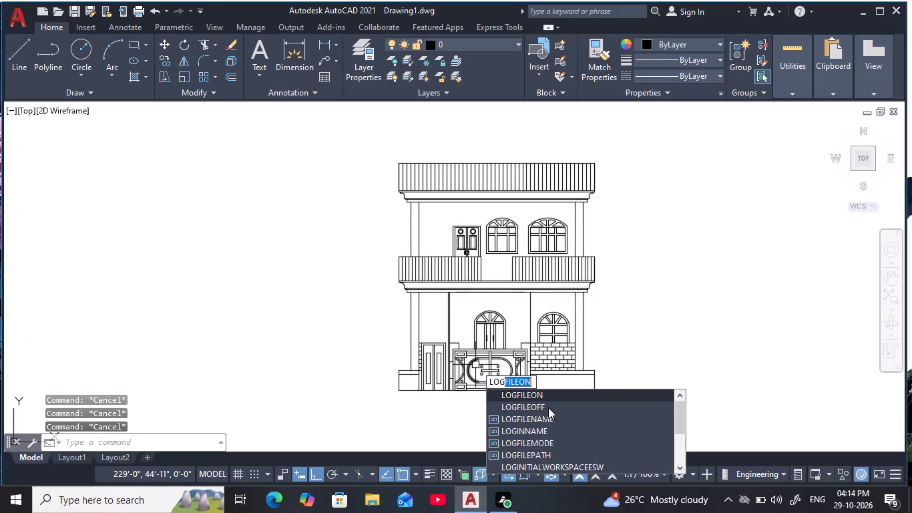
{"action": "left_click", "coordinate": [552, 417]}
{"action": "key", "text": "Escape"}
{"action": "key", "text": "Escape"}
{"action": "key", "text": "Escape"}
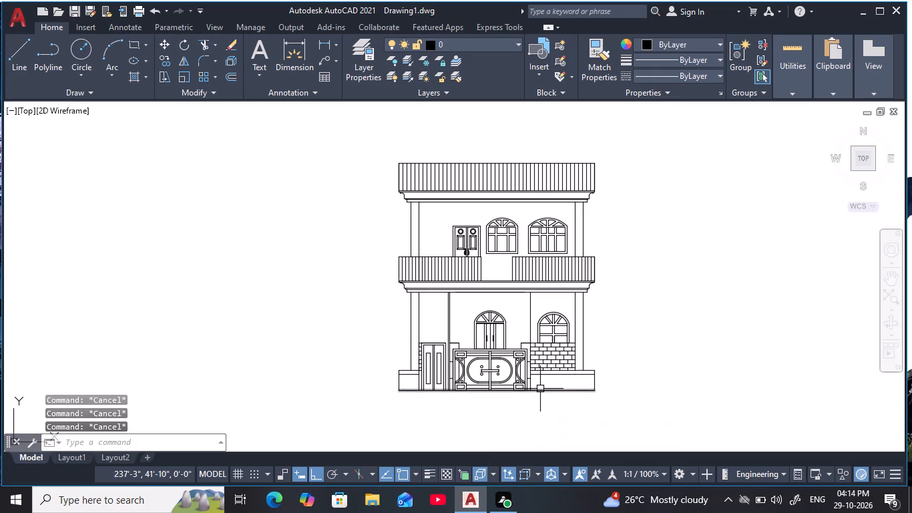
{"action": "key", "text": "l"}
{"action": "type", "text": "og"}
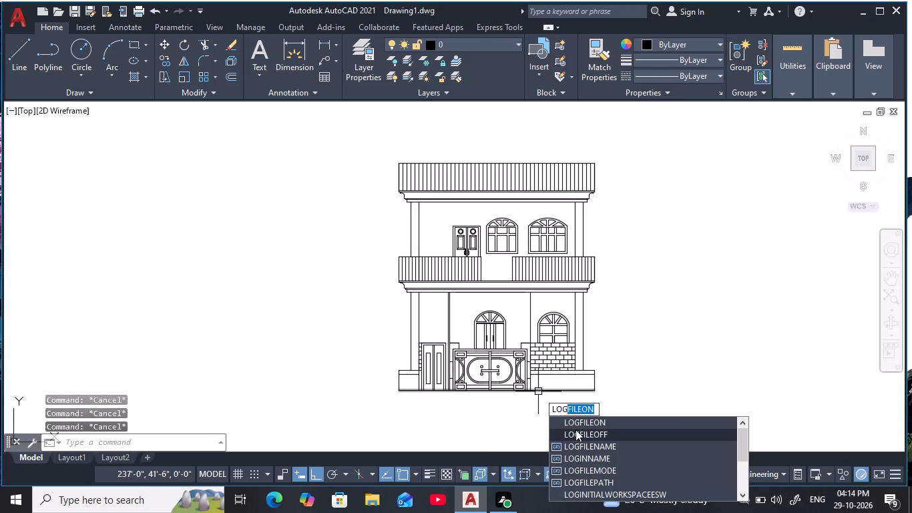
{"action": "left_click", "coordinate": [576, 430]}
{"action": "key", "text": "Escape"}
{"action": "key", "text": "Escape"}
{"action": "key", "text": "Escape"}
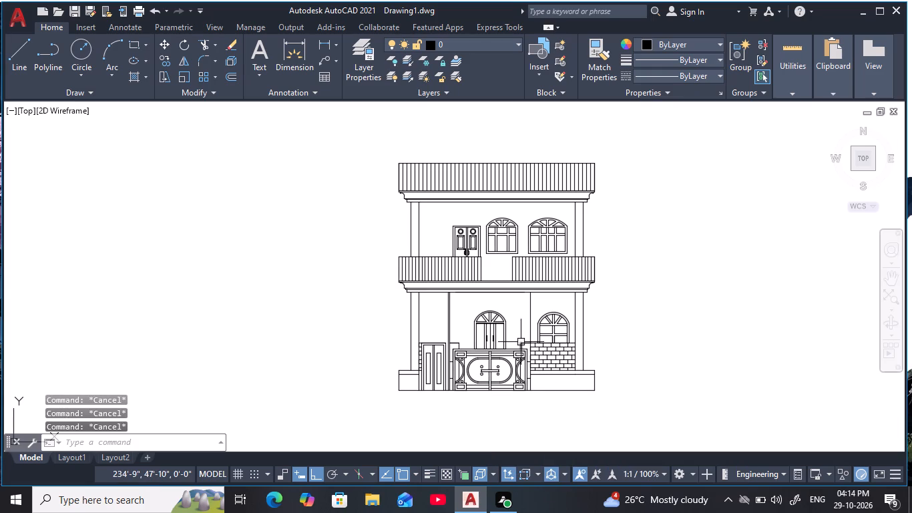
Save the drawing in the Documents folder as "building elevation" in AutoCAD 2018 Drawing format.
{"action": "key", "text": "ctrl+s"}
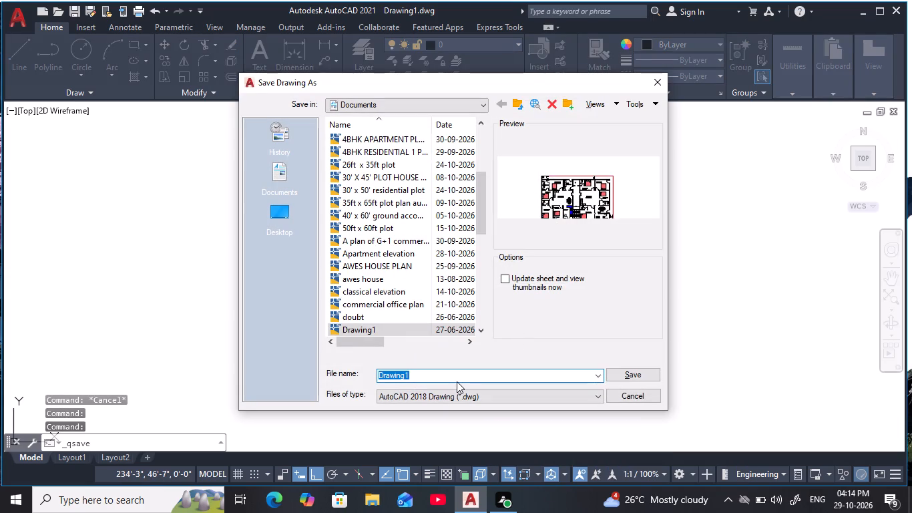
{"action": "key", "text": "BackSpace"}
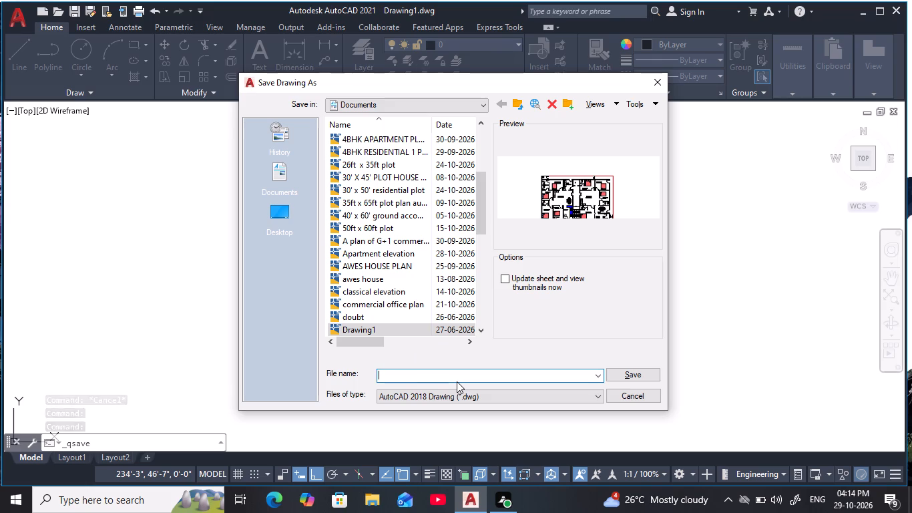
{"action": "type", "text": "buil"}
{"action": "type", "text": "ding"}
{"action": "key", "text": "space"}
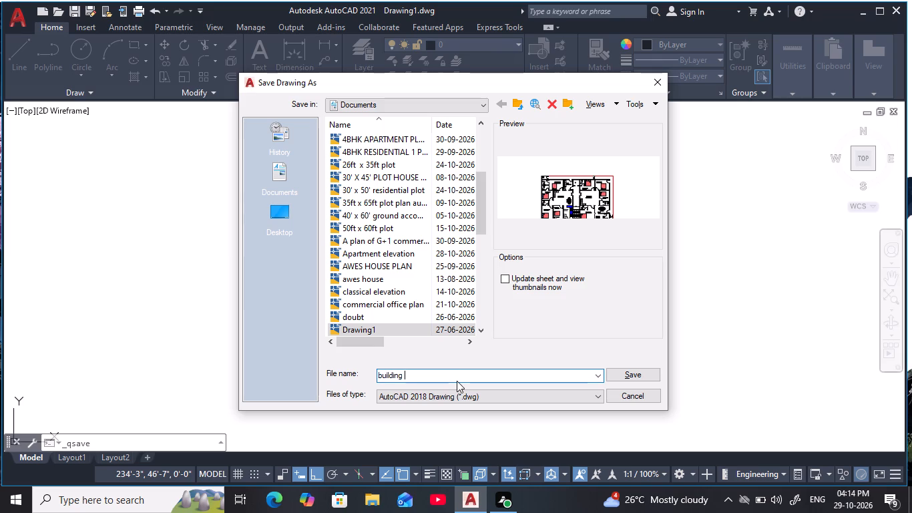
{"action": "type", "text": "elevation"}
{"action": "left_click", "coordinate": [628, 374]}
{"action": "key", "text": "Escape"}
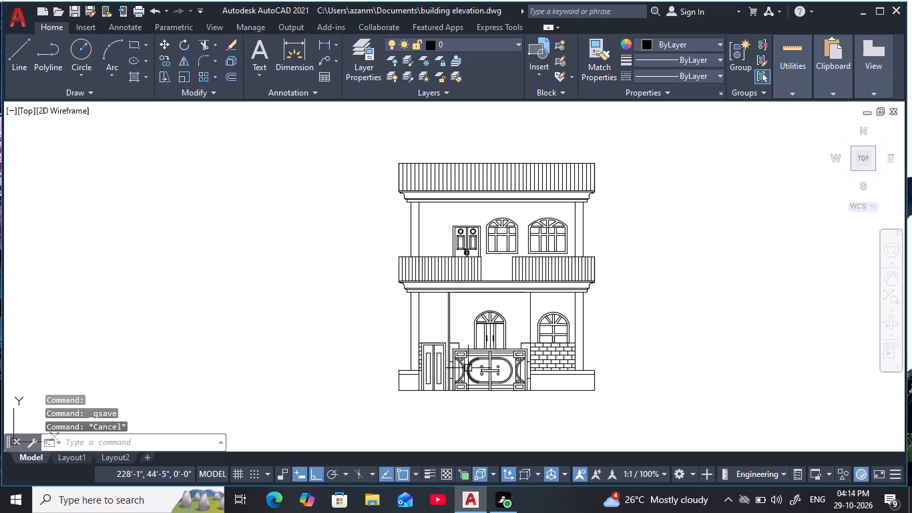
{"action": "key", "text": "Escape"}
{"action": "key", "text": "Escape"}
{"action": "key", "text": "Escape"}
{"action": "key", "text": "Escape"}
{"action": "key", "text": "Escape"}
Start plotting the model and choose DWG To PDF.pc3 as the plotter.
{"action": "left_click", "coordinate": [136, 10]}
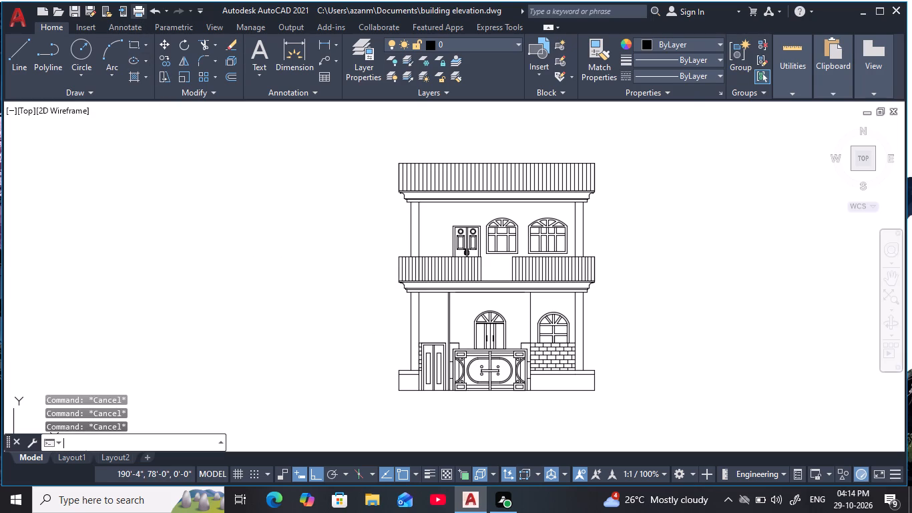
{"action": "left_click", "coordinate": [328, 269]}
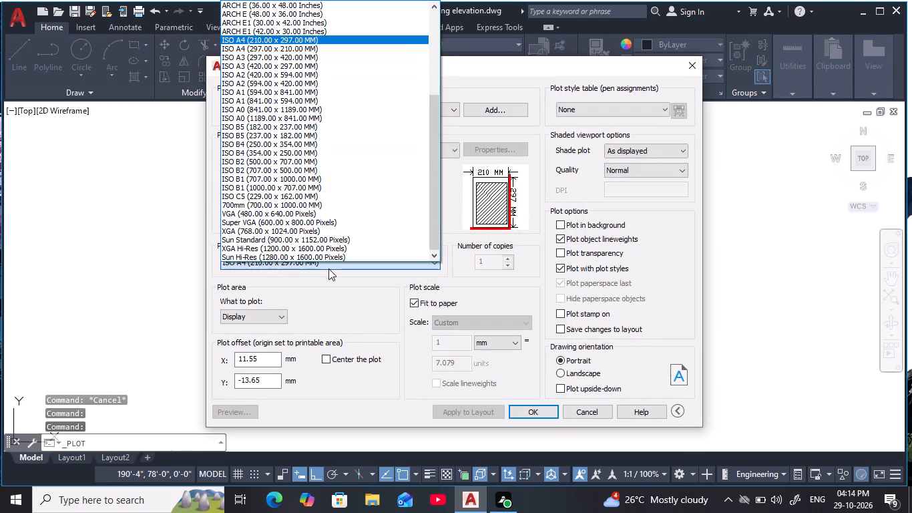
{"action": "key", "text": "Escape"}
{"action": "left_click", "coordinate": [375, 154]}
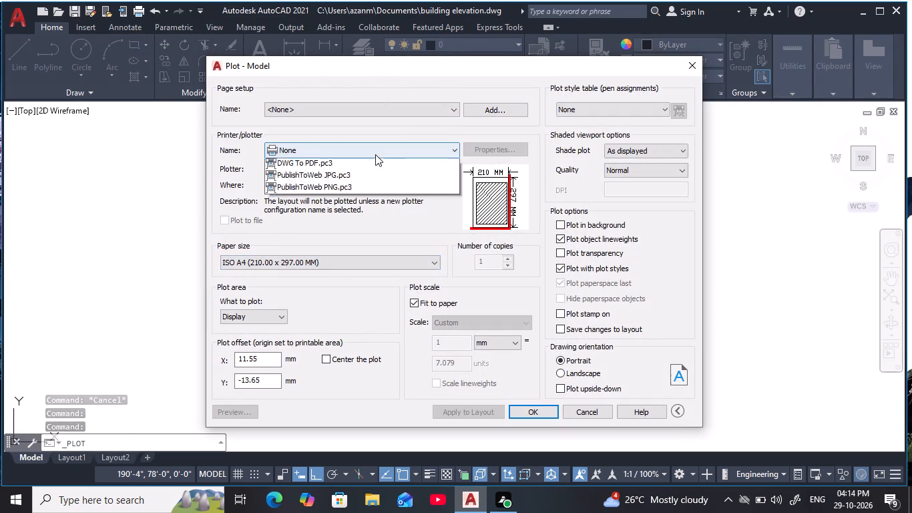
{"action": "left_click", "coordinate": [320, 318]}
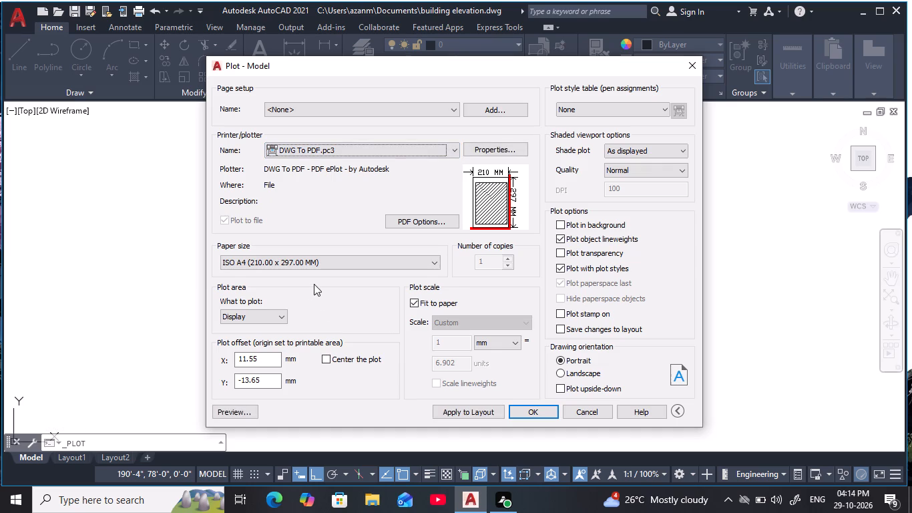
Set the plot area to a window enclosing the whole two-storey elevation and centre the plot on the sheet.
{"action": "left_click", "coordinate": [280, 316]}
{"action": "left_click", "coordinate": [252, 355]}
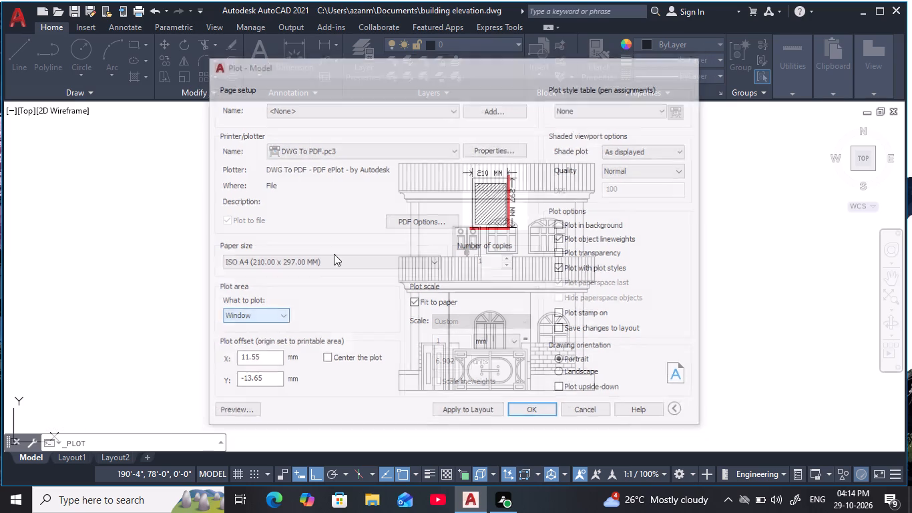
{"action": "left_click", "coordinate": [383, 151]}
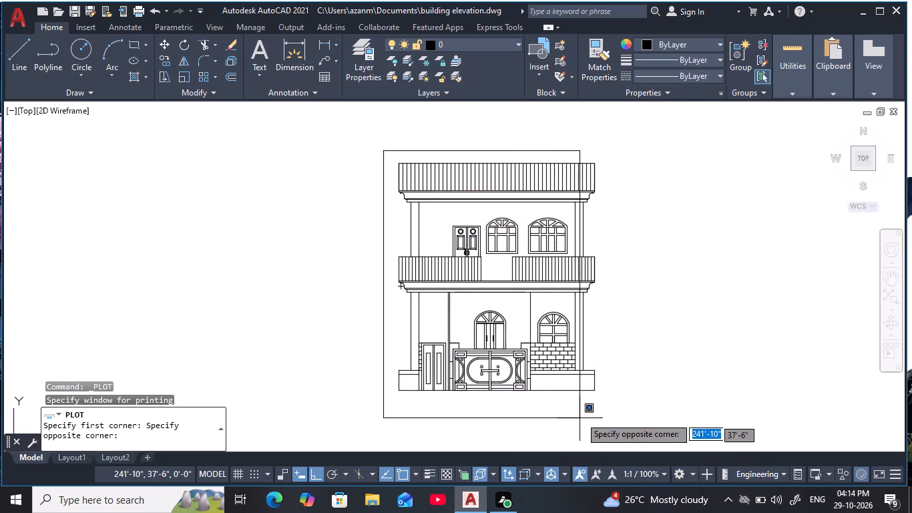
{"action": "left_click", "coordinate": [606, 407]}
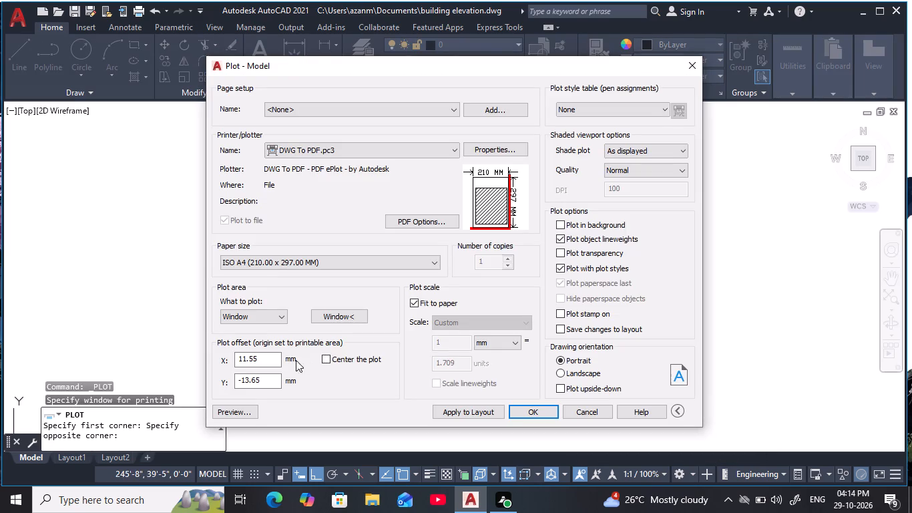
{"action": "left_click", "coordinate": [320, 361]}
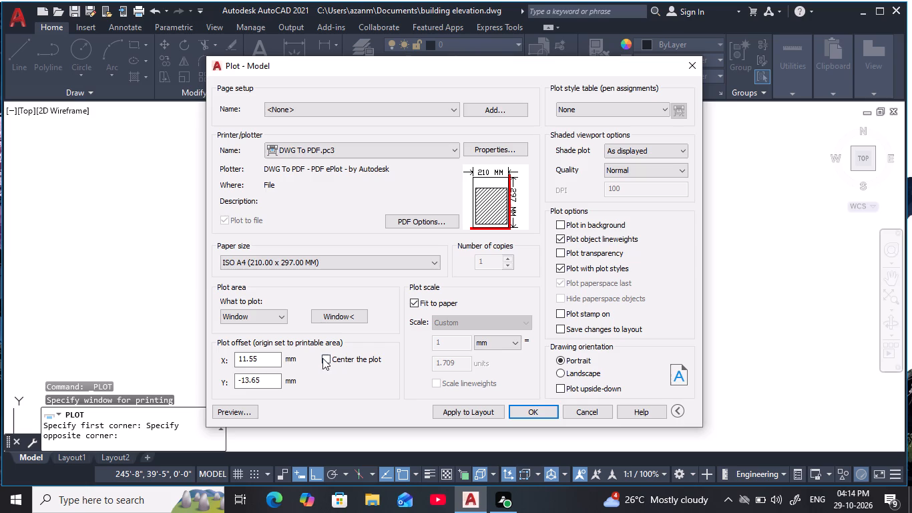
{"action": "left_click", "coordinate": [322, 358]}
Plot the elevation to the PDF file "building elevation-Model.pdf" in the Documents folder.
{"action": "left_click", "coordinate": [542, 408]}
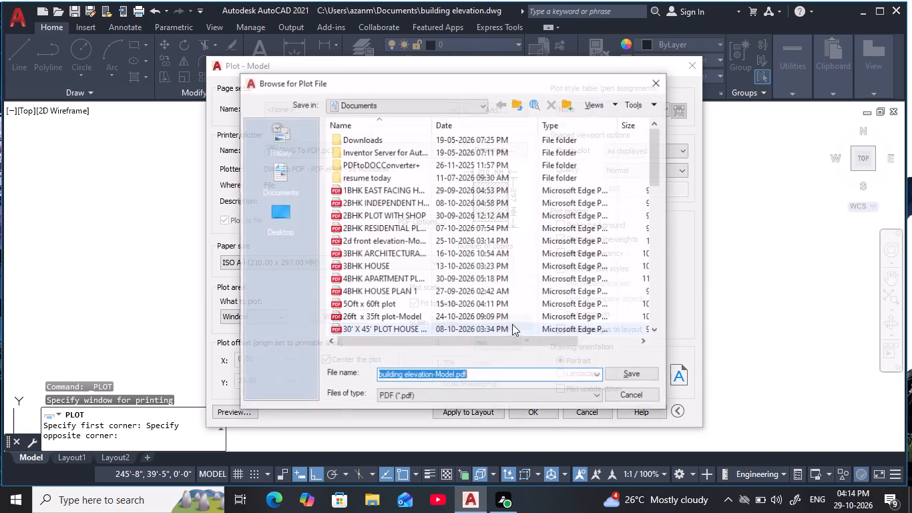
{"action": "left_click", "coordinate": [496, 377]}
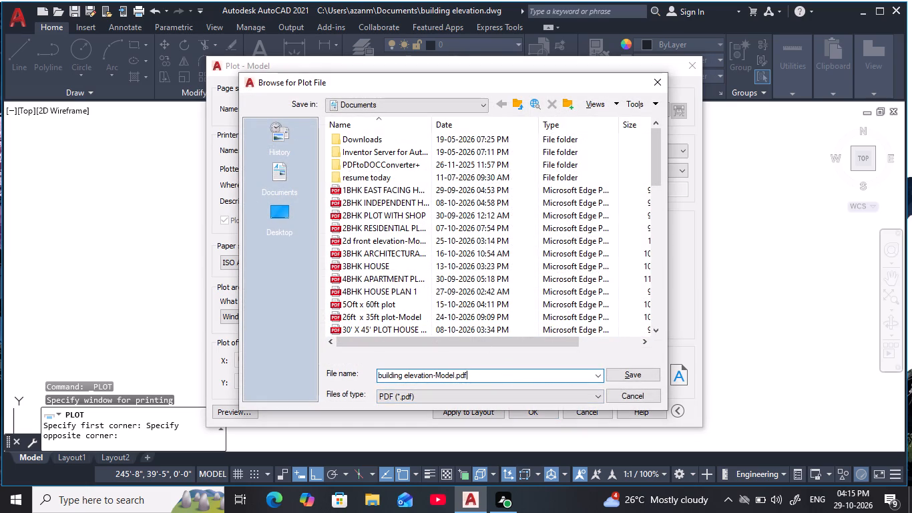
{"action": "key", "text": "Return"}
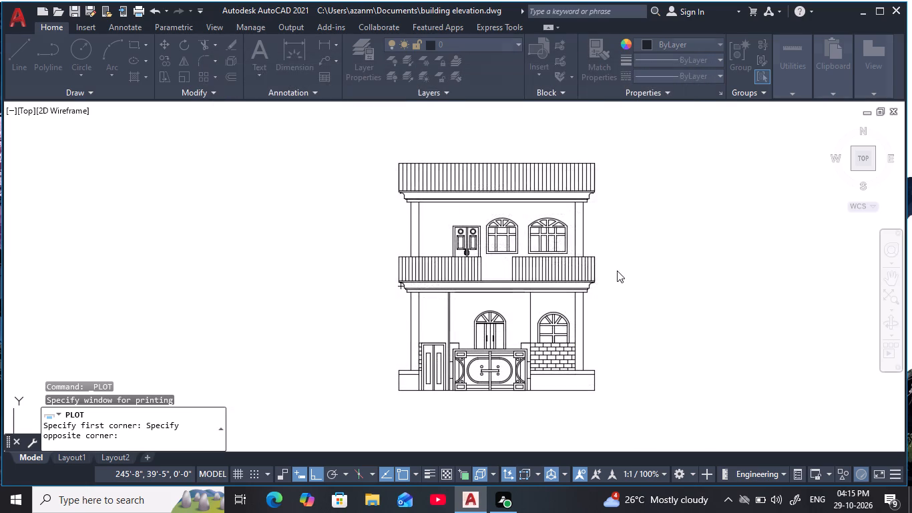